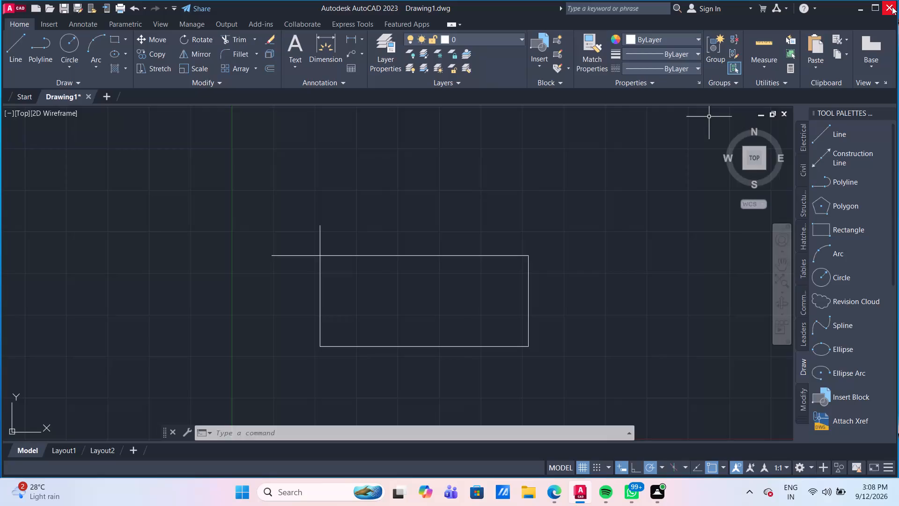
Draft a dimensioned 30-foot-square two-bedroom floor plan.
Quit AutoCAD without saving the changes to Drawing1.dwg.
left_click(892, 7)
left_click(465, 269)
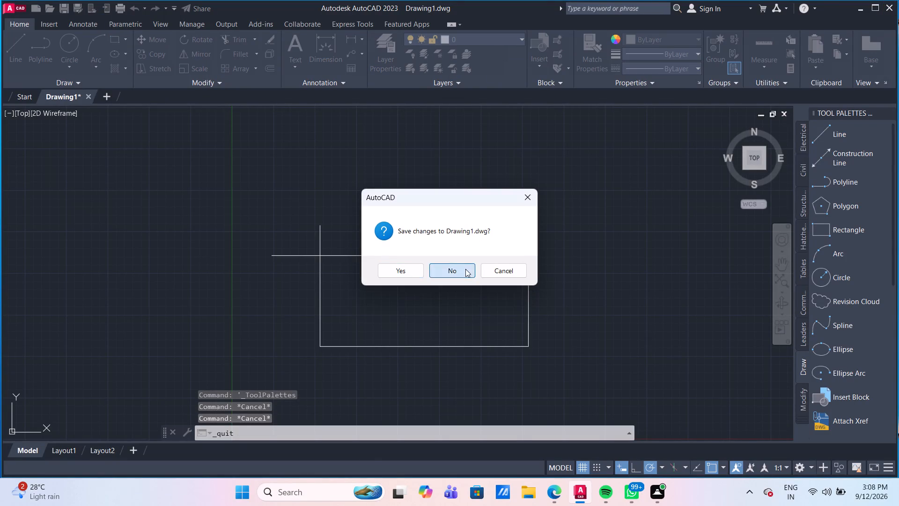
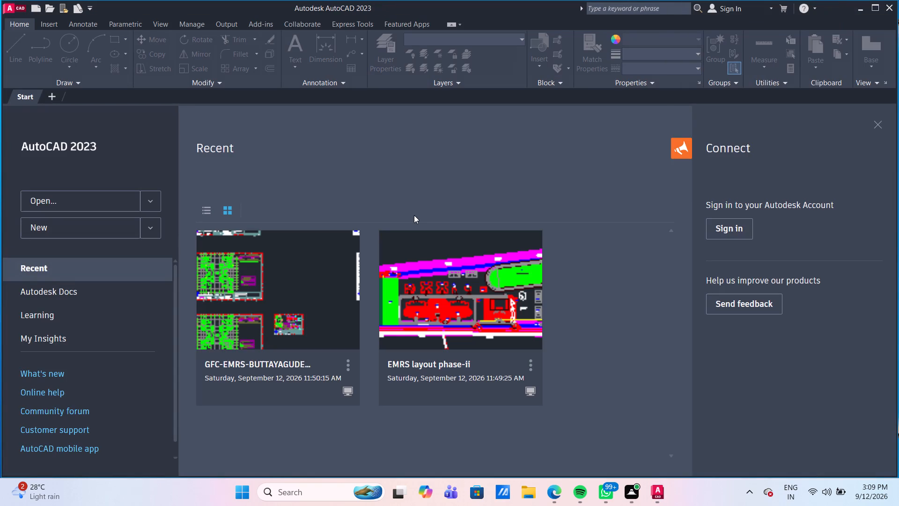
Create a new blank drawing from the start page.
left_click(36, 225)
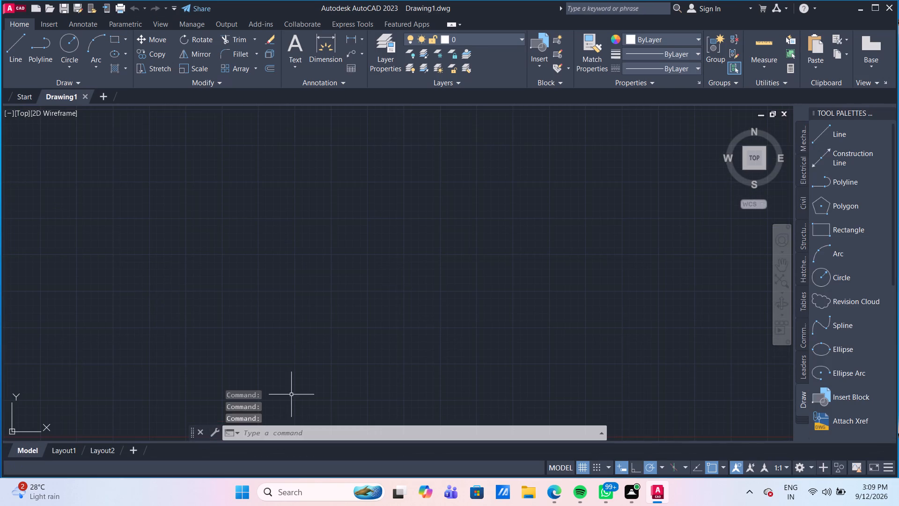
Turn on command log file recording with the LOGFILEON command.
left_click(304, 434)
type("LO")
key("g")
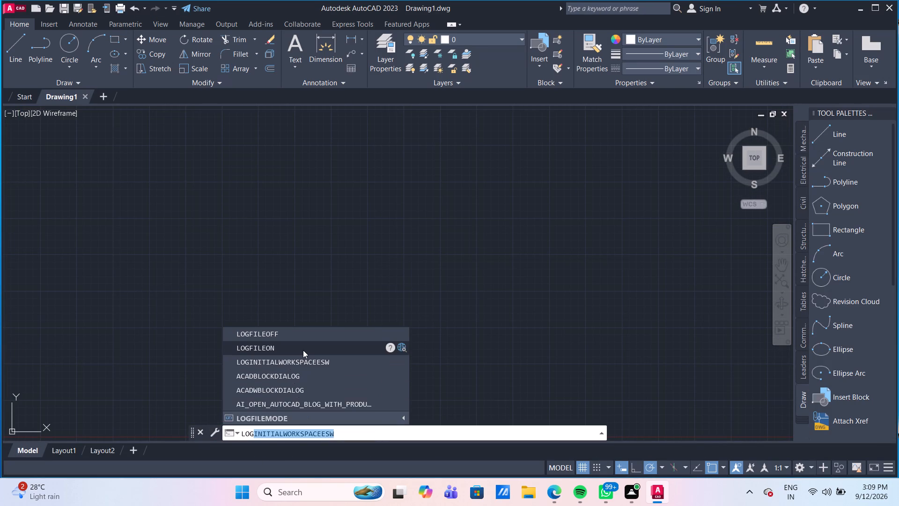
left_click(303, 350)
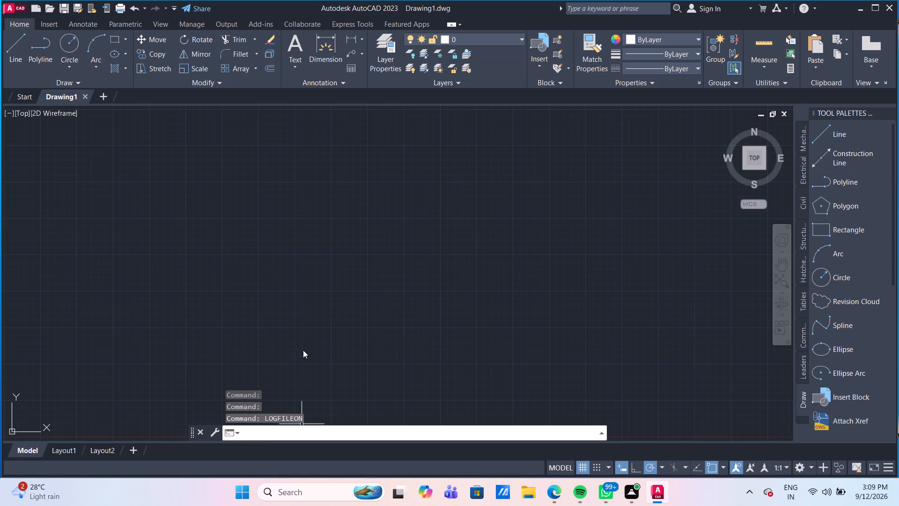
Set the drawing's length units to Engineering with a precision of 0'-0".
type("un")
key("Return")
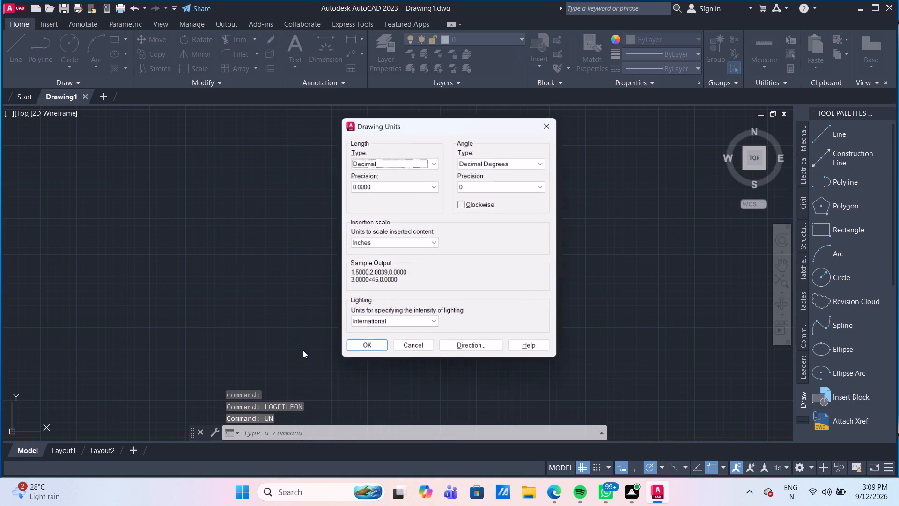
left_click(428, 167)
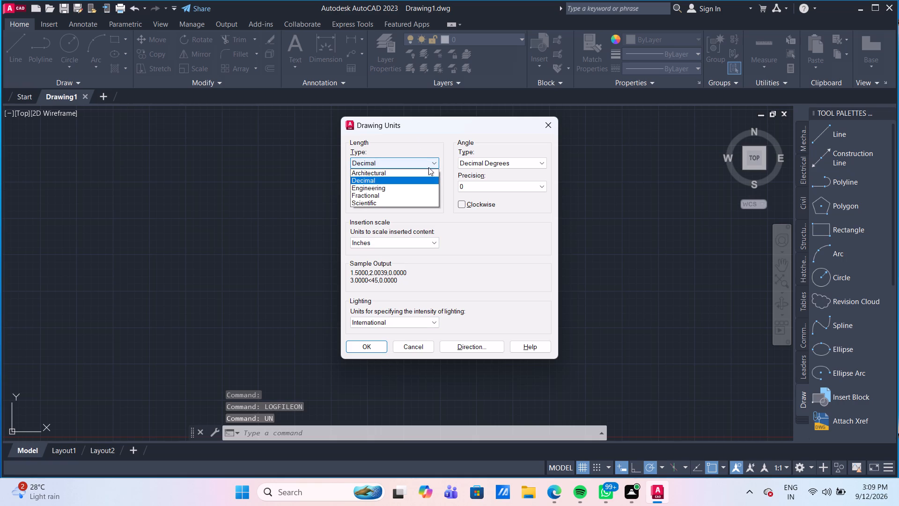
left_click(419, 187)
left_click(419, 187)
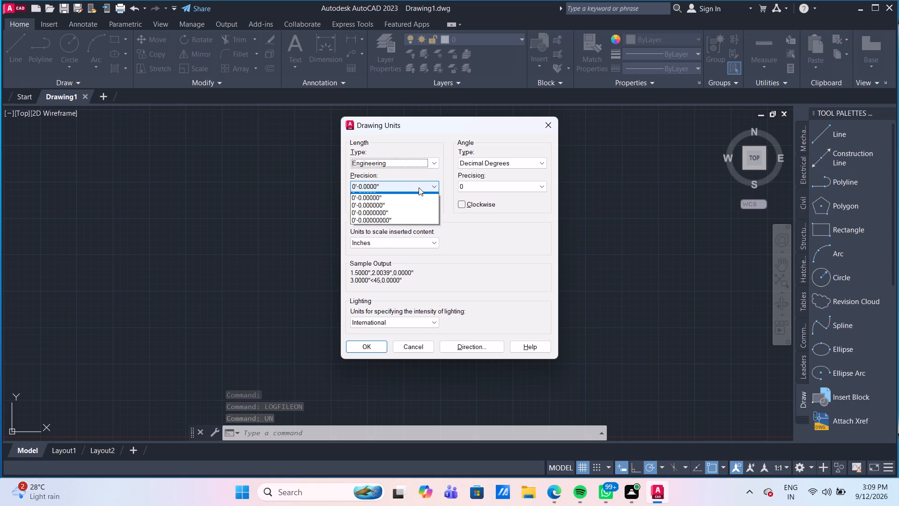
left_click(395, 195)
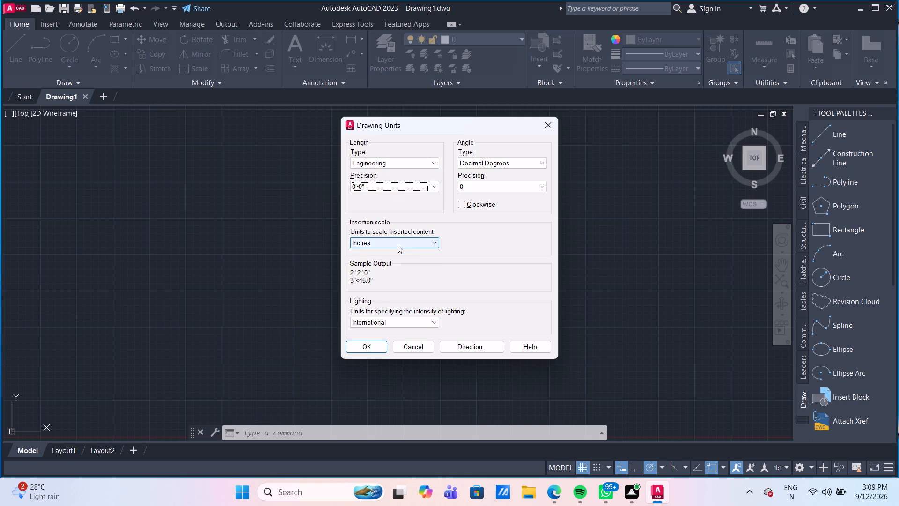
left_click(369, 345)
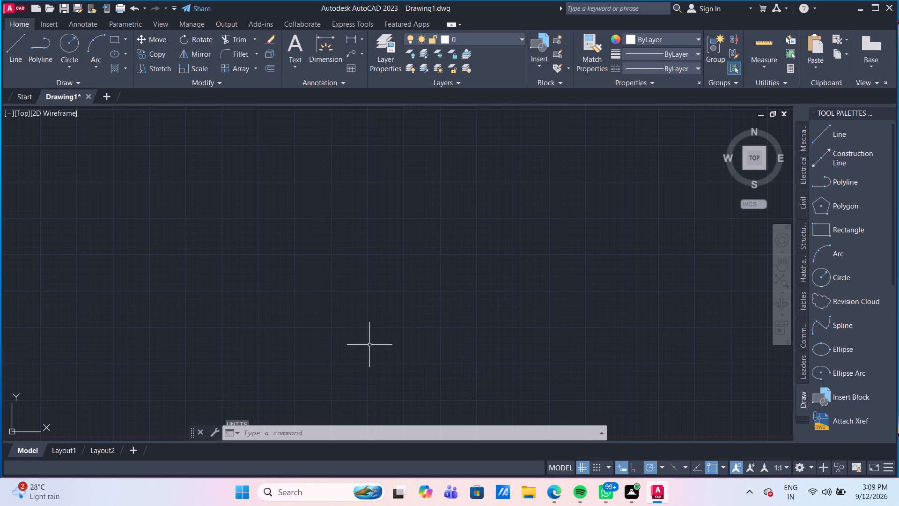
Set the model space limits with the lower-left corner at 0,0 and the upper-right corner at 100,100.
type("lim")
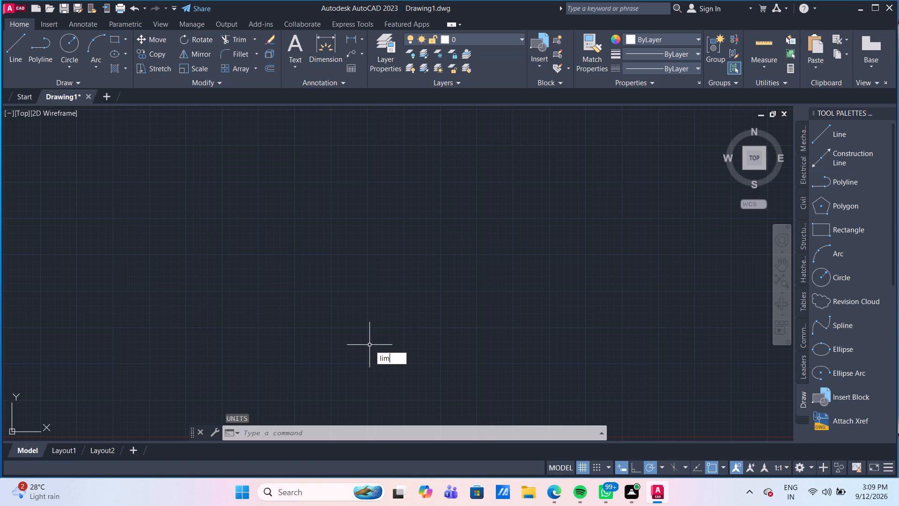
key("Return")
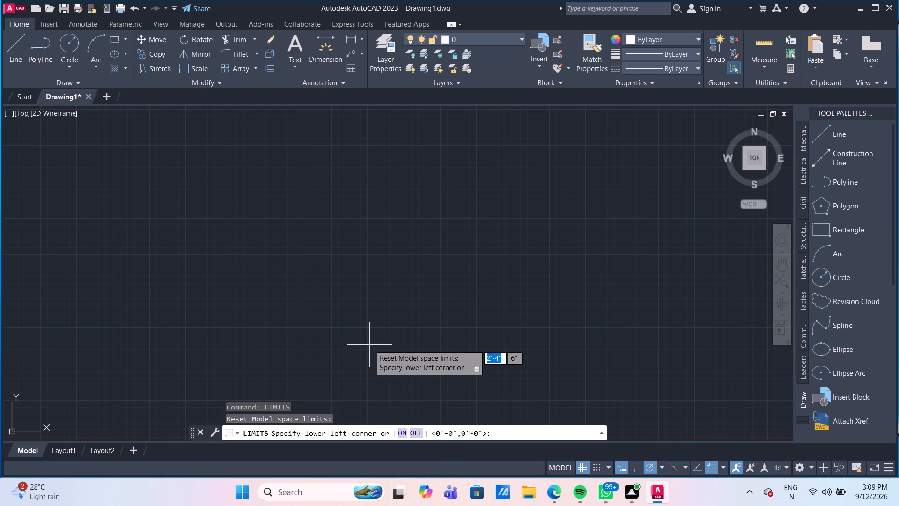
type("0,0")
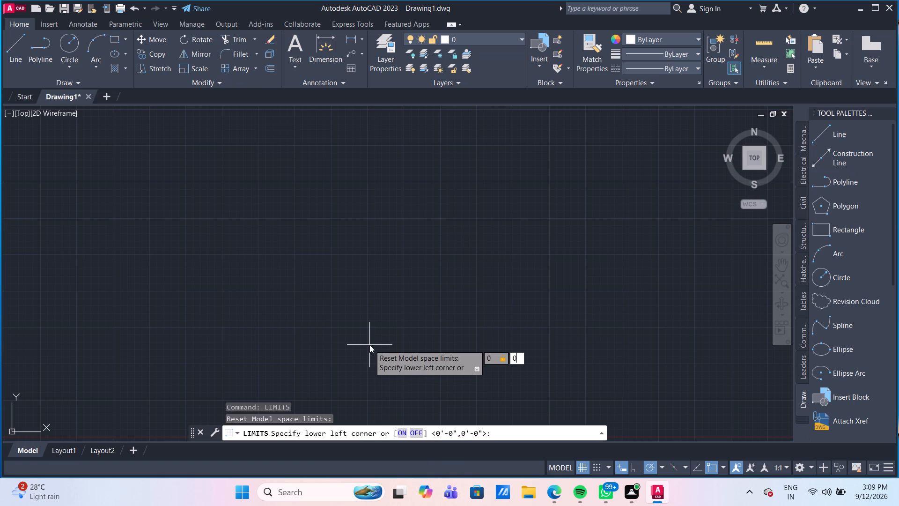
key("Return")
type("100")
type(",100")
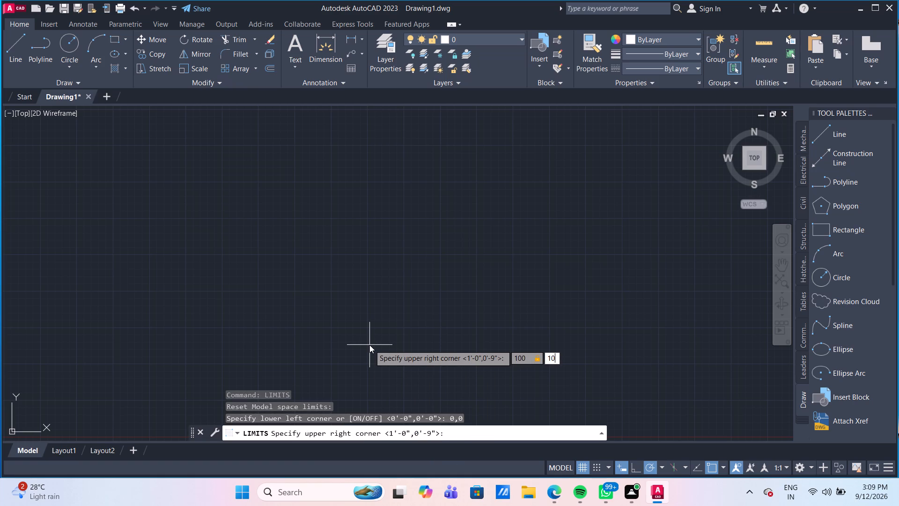
key("Return")
key("z")
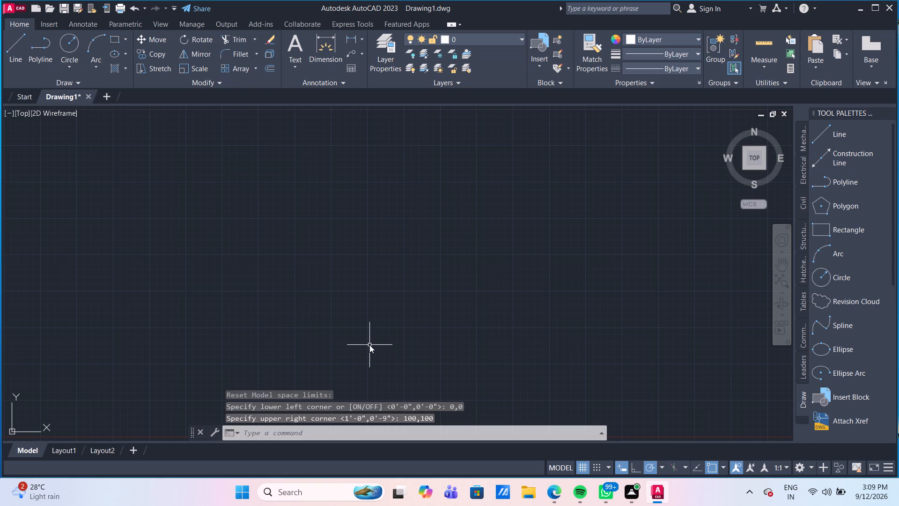
key("Return")
key("a")
key("Return")
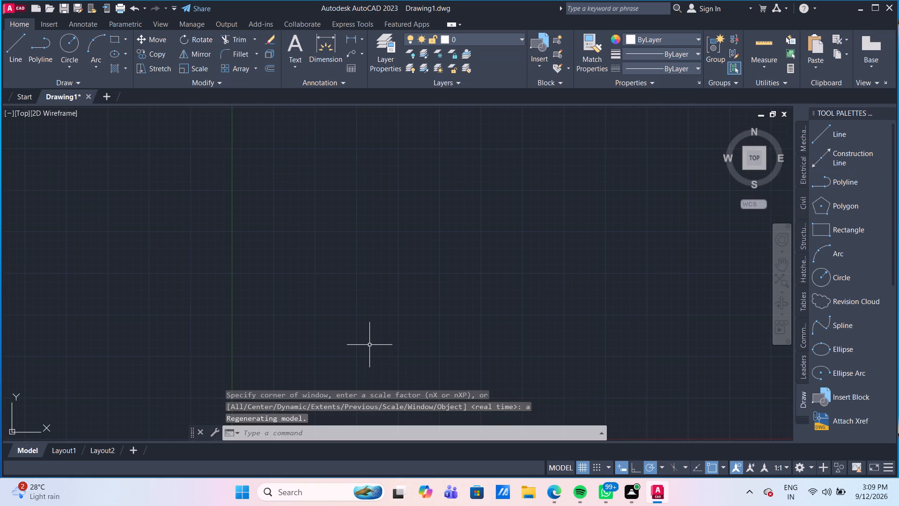
Modify the Standard dimension style's primary units to the Engineering format with a precision of 0'-0".
key("d")
key("Return")
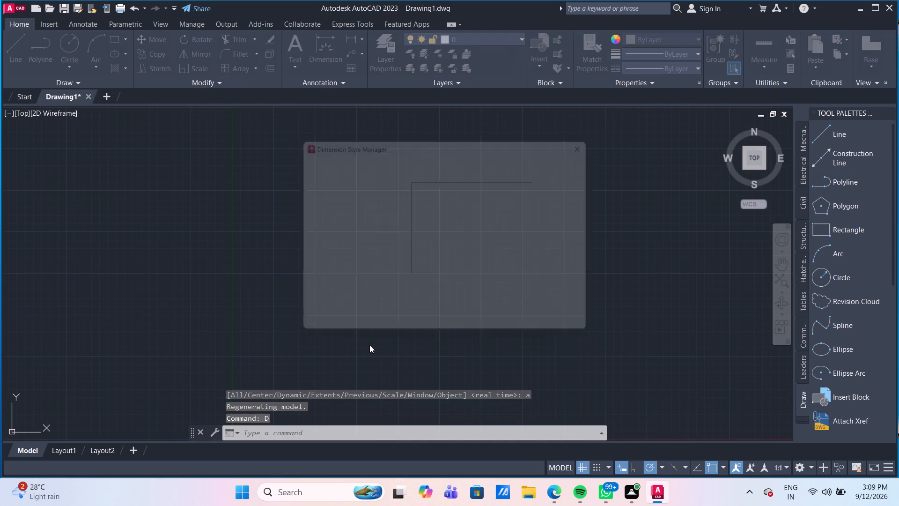
left_click(600, 181)
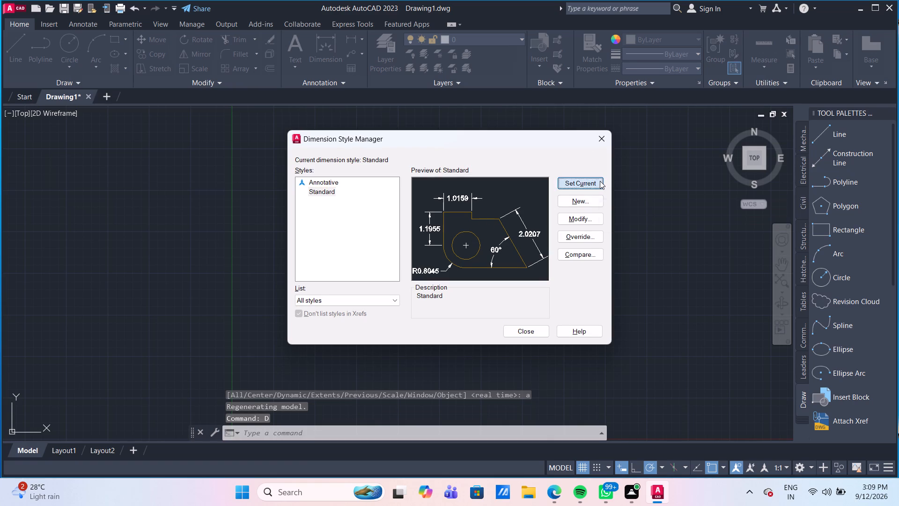
left_click(583, 220)
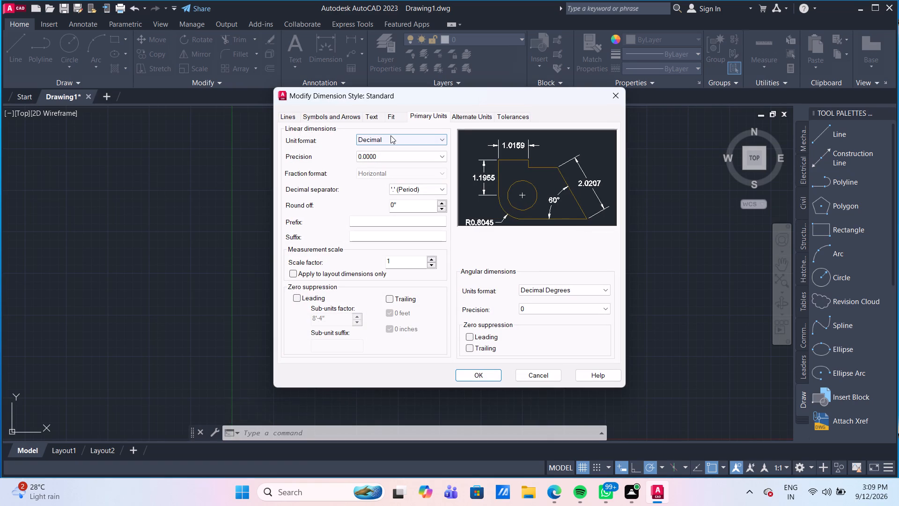
left_click(393, 139)
left_click(391, 163)
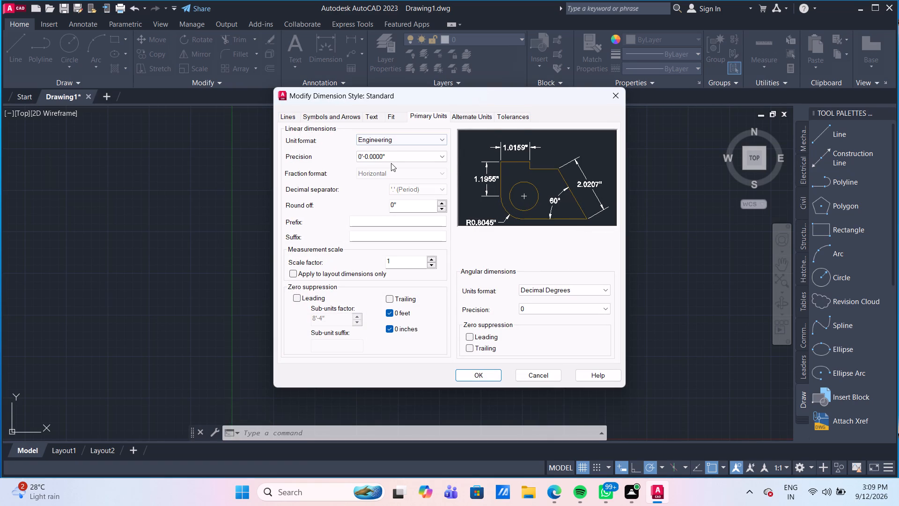
left_click(392, 160)
left_click(390, 167)
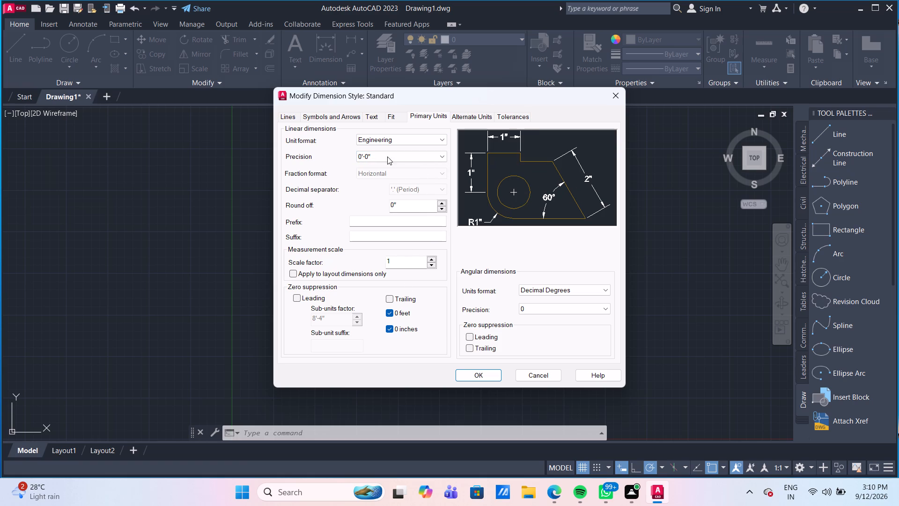
Set the Standard dimension style's arrow size to 2" and its dimension break size to 1".
left_click(358, 116)
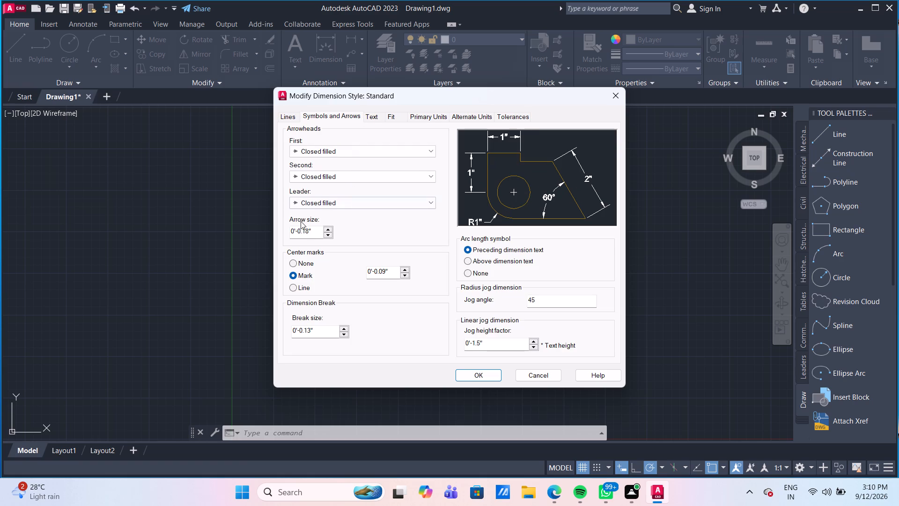
left_click_drag(310, 231, 287, 227)
type("2\"")
key("Return")
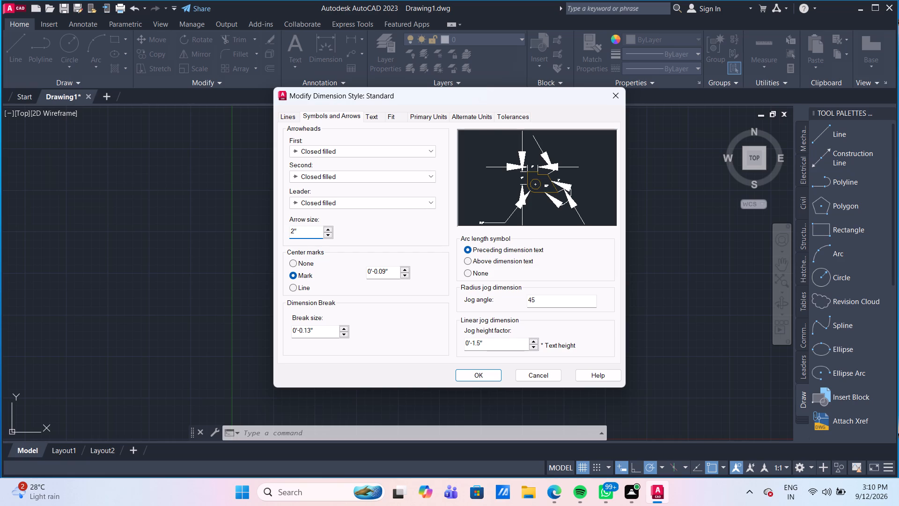
left_click_drag(320, 333, 285, 331)
key("1")
key("shift+quotedbl")
key("Return")
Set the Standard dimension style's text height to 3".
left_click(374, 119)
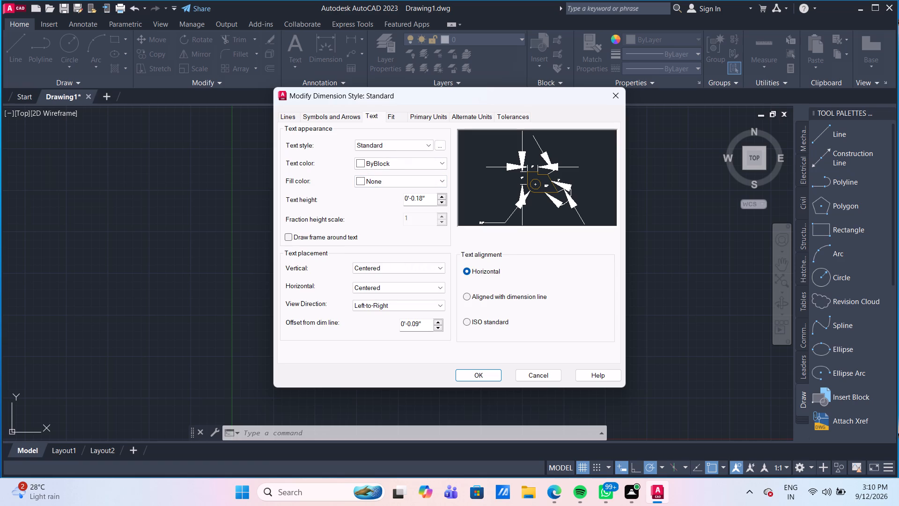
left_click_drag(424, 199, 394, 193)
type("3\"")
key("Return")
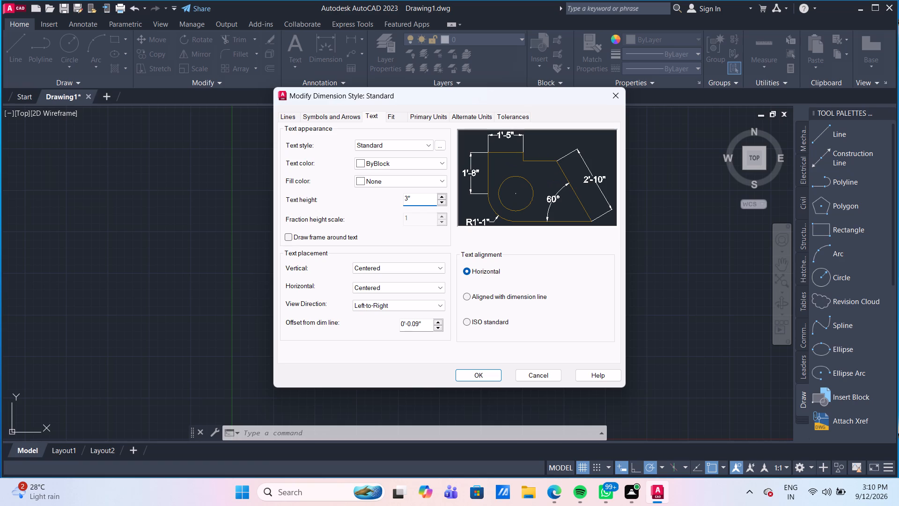
Set the Standard dimension style's text height to 4" and its offset from the dimension line to 1", and apply the modifications.
left_click_drag(416, 197, 391, 199)
type("4\"")
key("Return")
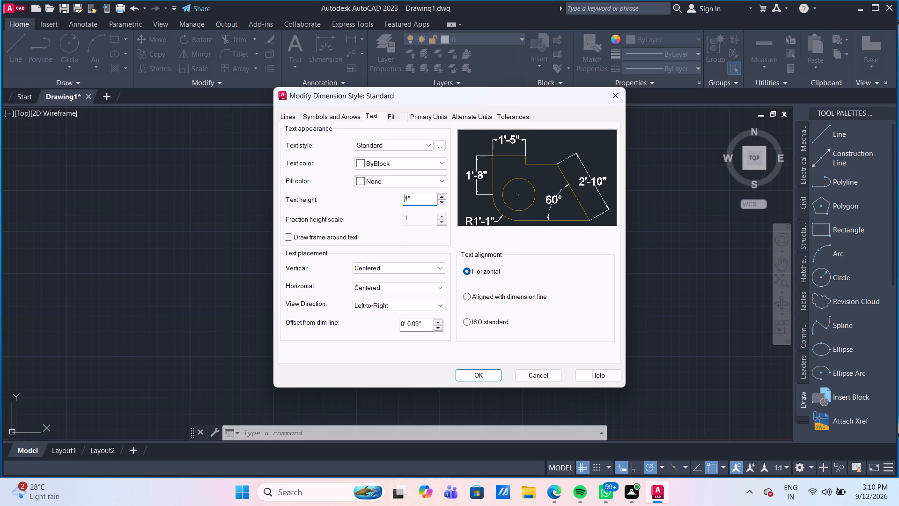
left_click_drag(421, 325, 382, 318)
type("1\"")
key("Return")
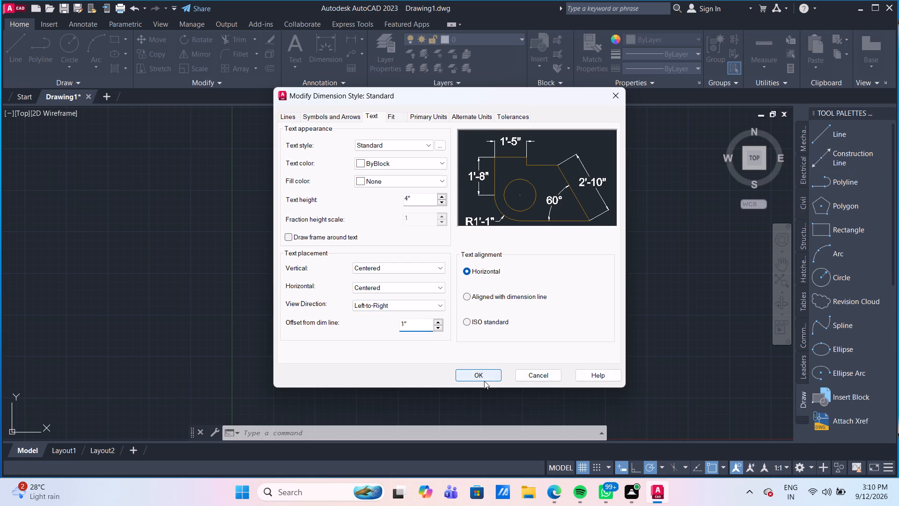
left_click(479, 374)
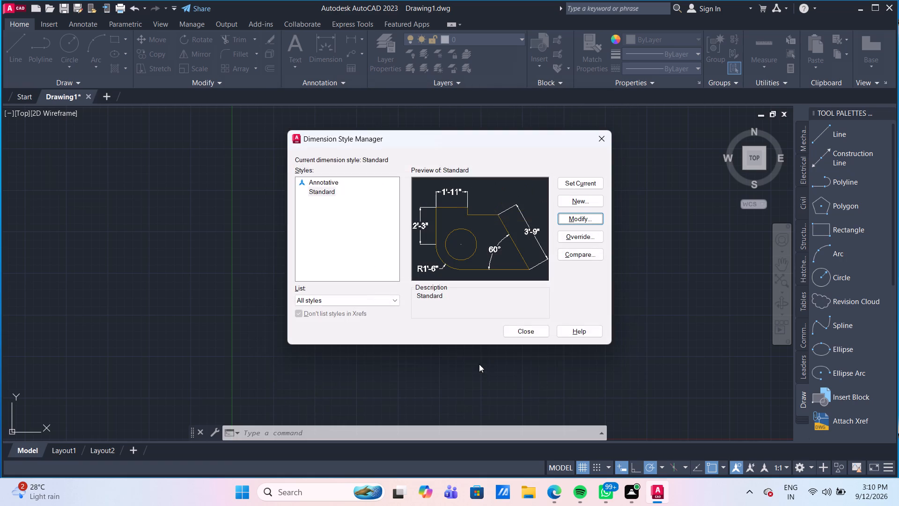
Make the Standard dimension style current and close the Dimension Style Manager.
left_click(584, 184)
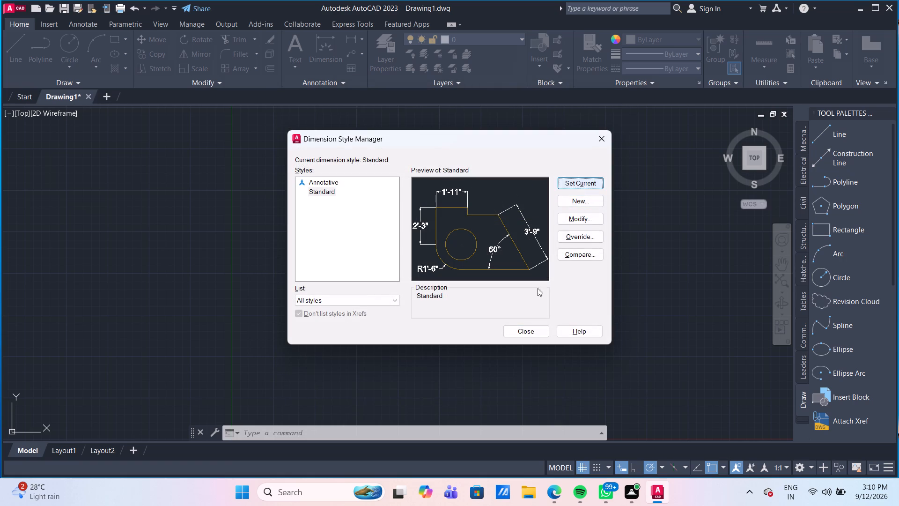
left_click(526, 332)
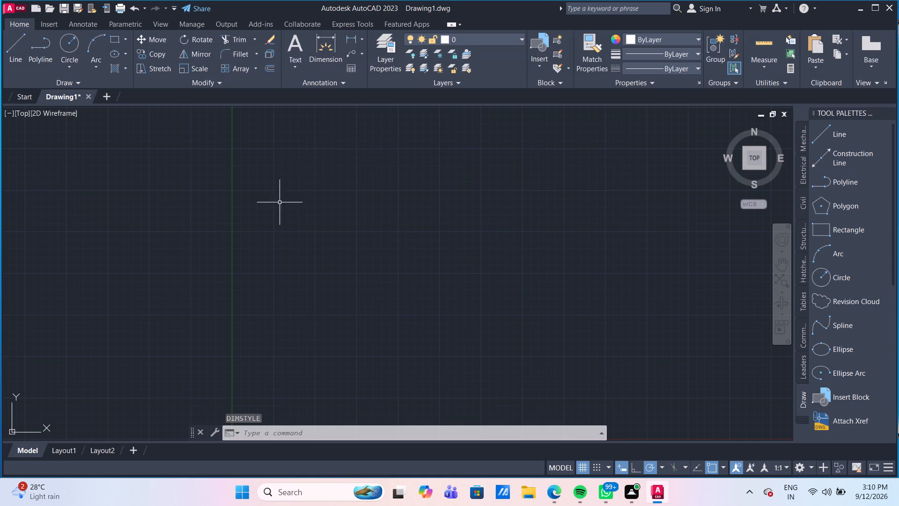
Turn on Ortho mode and draw a vertical construction line about 2'-1" to the positive-X side of the Y axis.
left_click(82, 83)
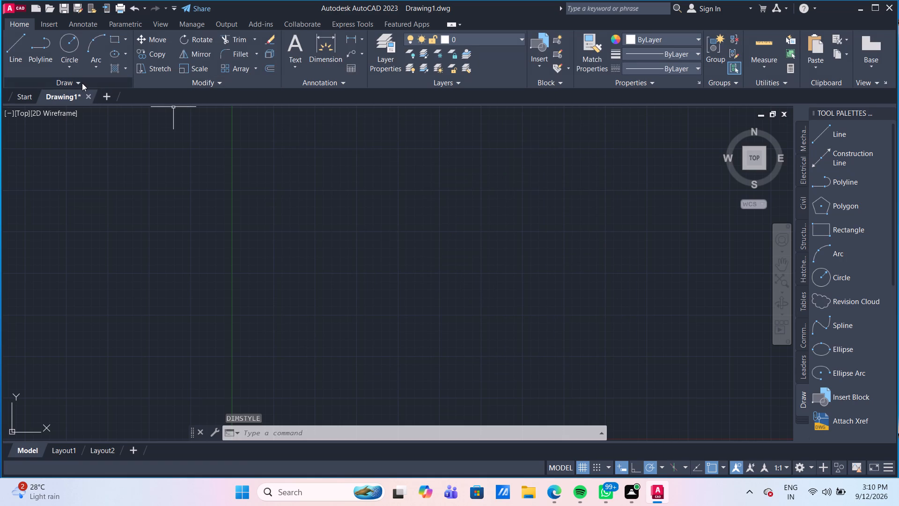
left_click(39, 99)
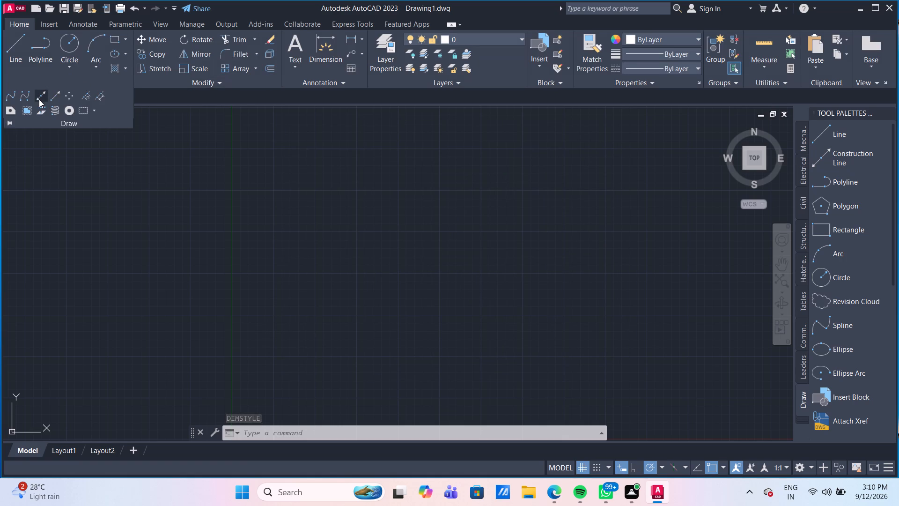
left_click(314, 176)
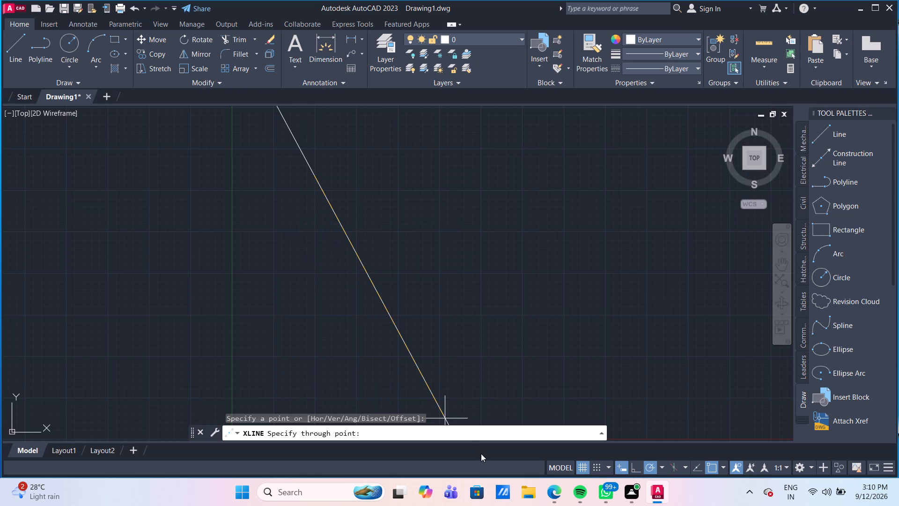
left_click(639, 468)
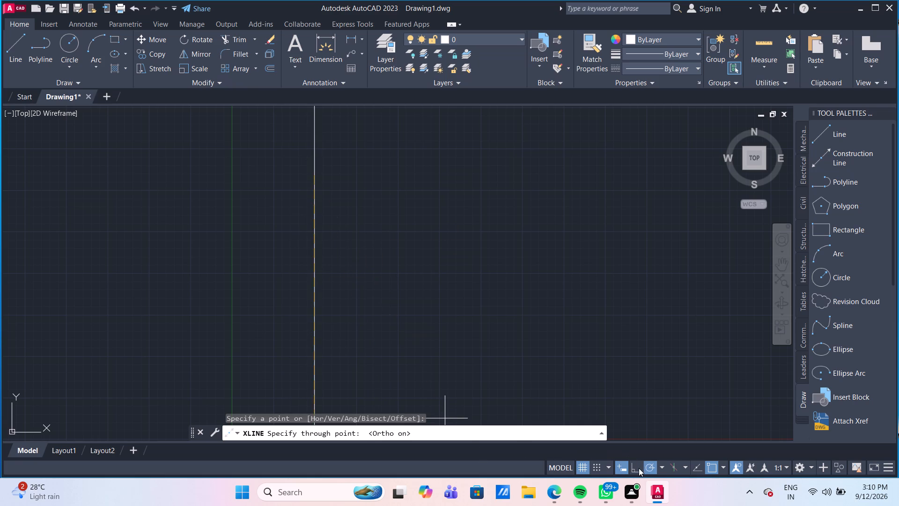
left_click(347, 316)
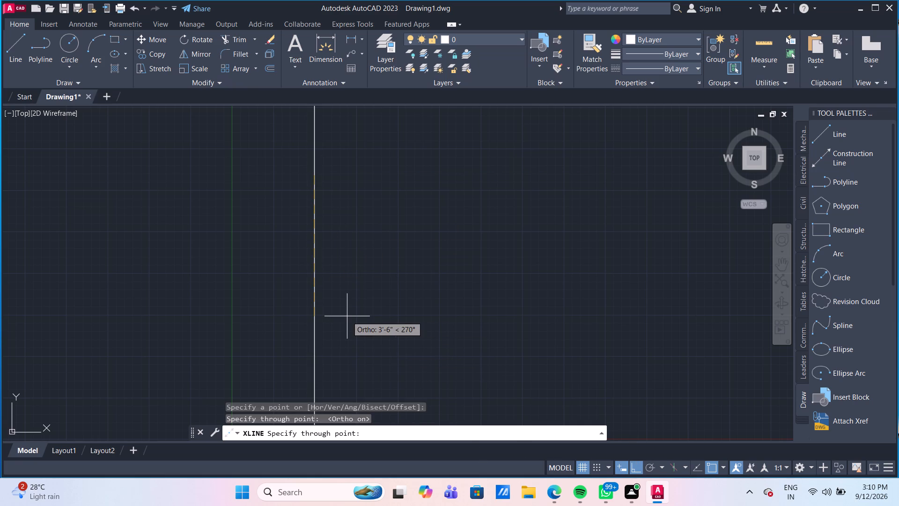
key("Return")
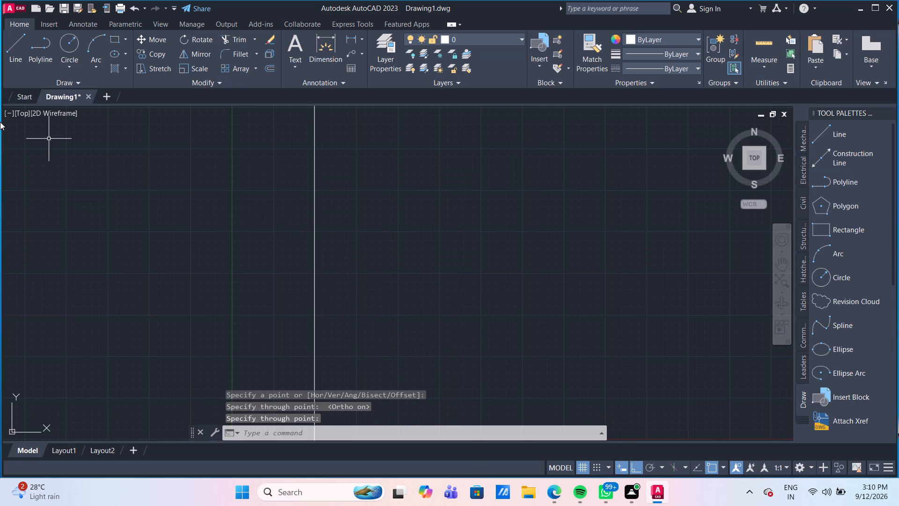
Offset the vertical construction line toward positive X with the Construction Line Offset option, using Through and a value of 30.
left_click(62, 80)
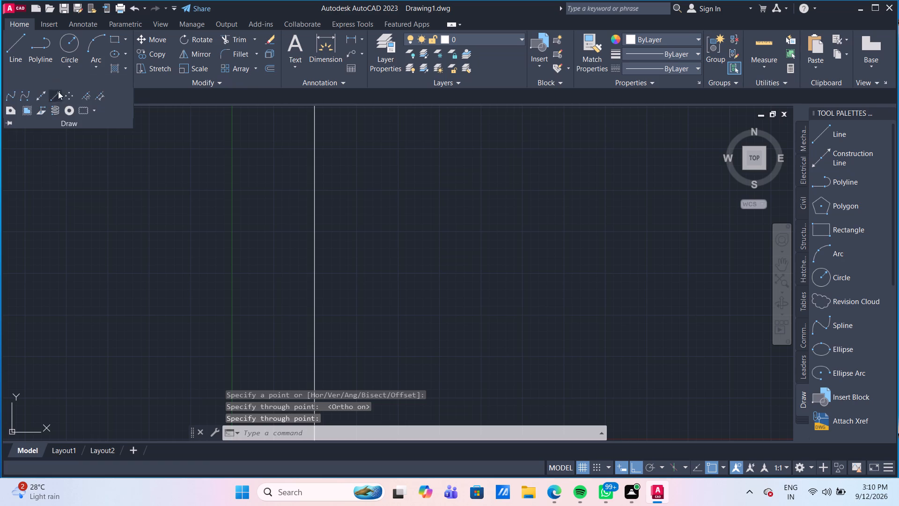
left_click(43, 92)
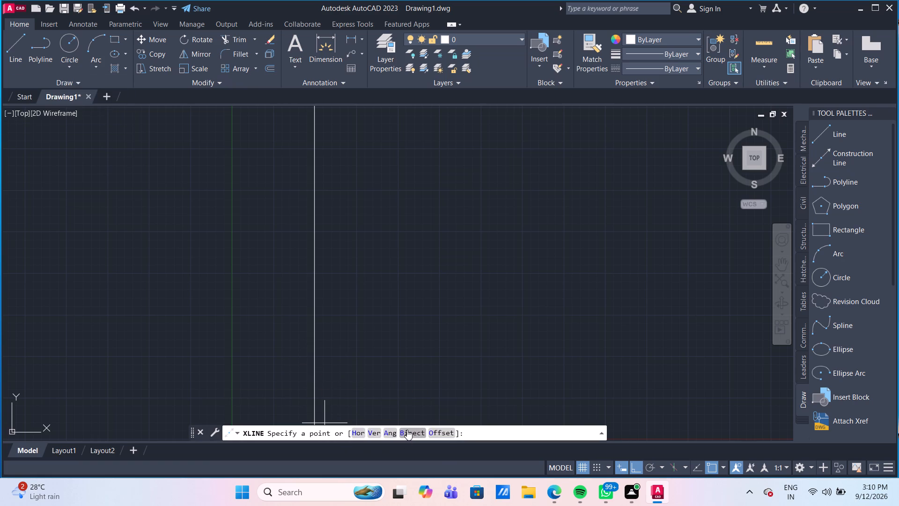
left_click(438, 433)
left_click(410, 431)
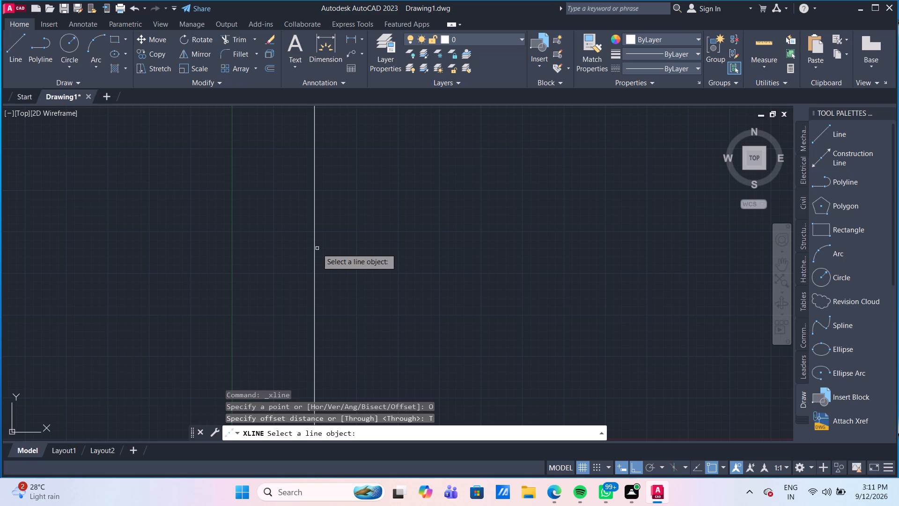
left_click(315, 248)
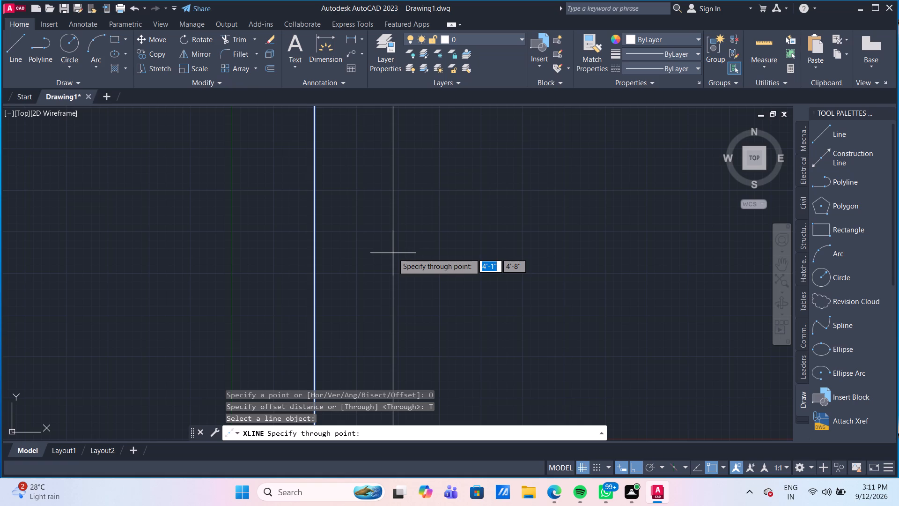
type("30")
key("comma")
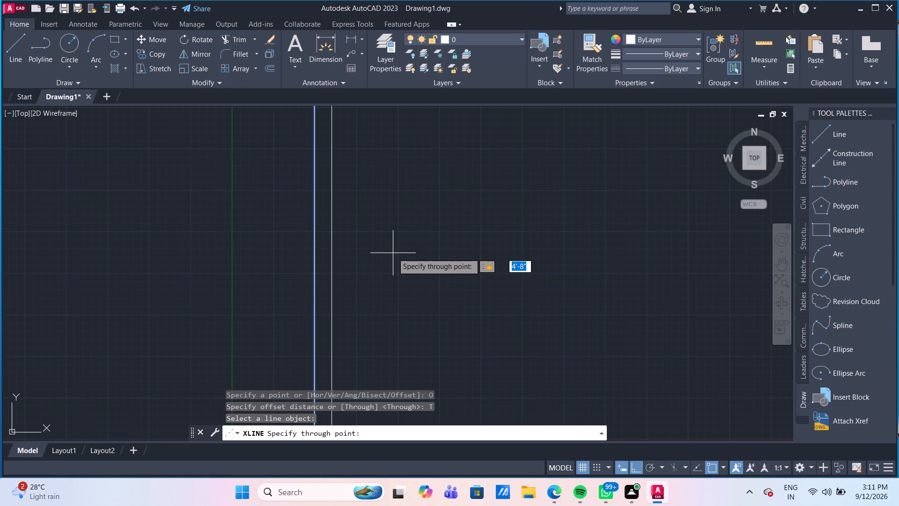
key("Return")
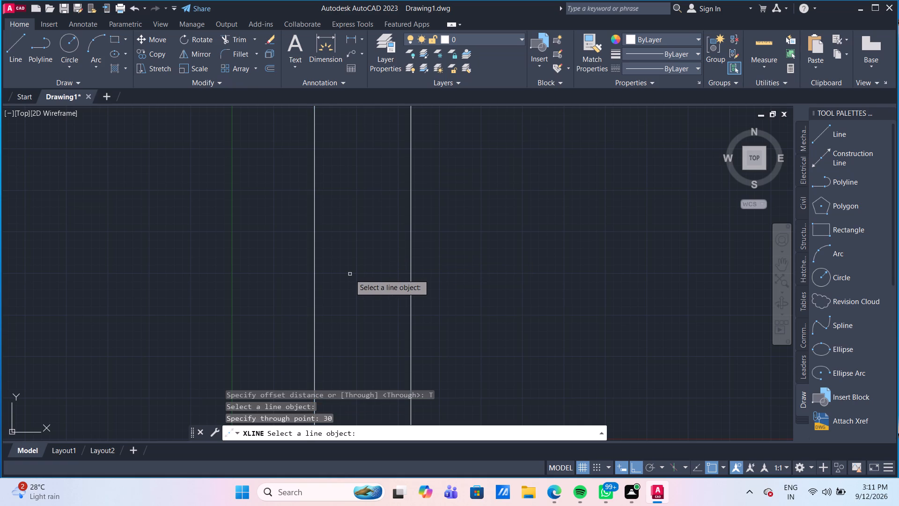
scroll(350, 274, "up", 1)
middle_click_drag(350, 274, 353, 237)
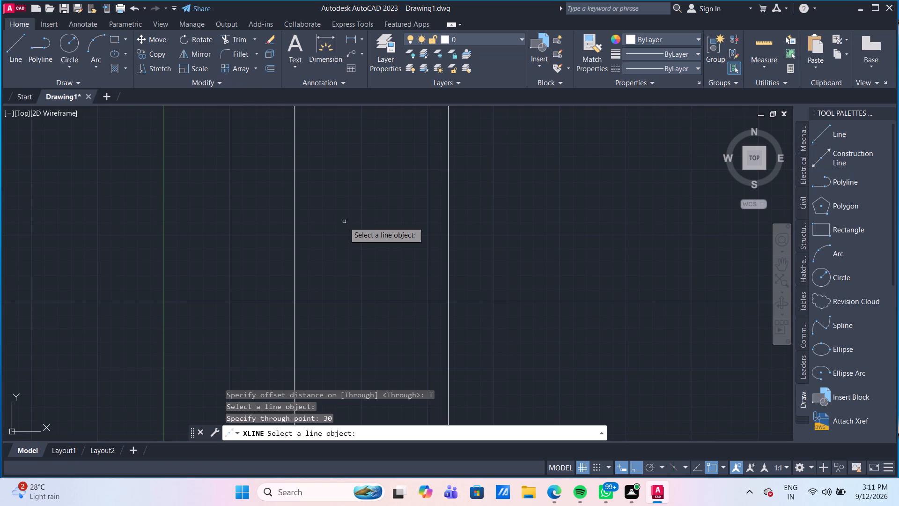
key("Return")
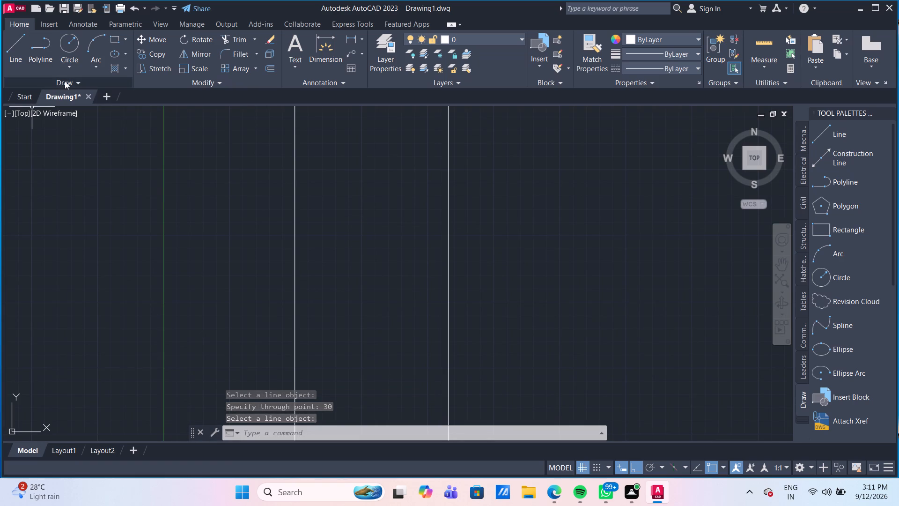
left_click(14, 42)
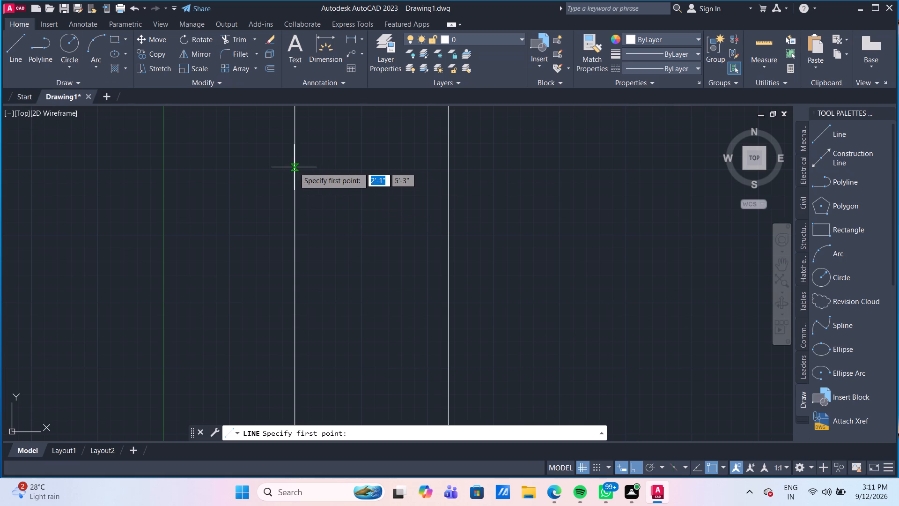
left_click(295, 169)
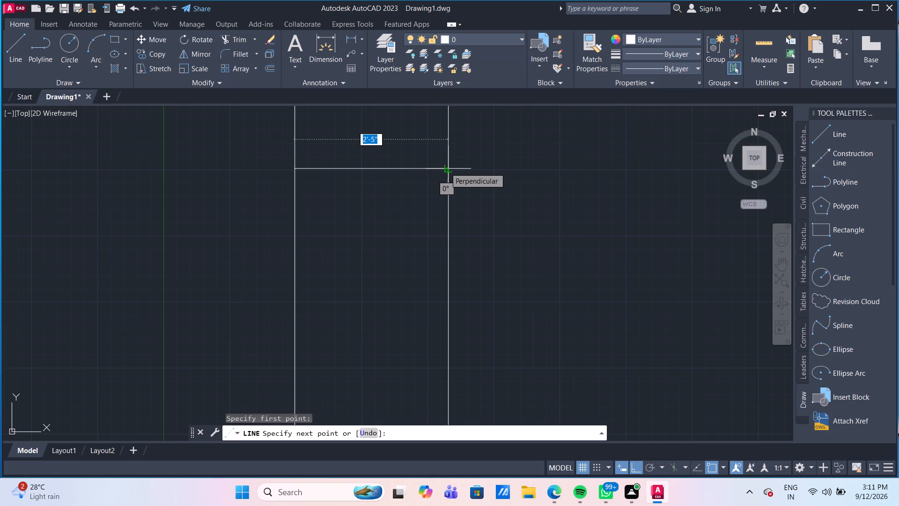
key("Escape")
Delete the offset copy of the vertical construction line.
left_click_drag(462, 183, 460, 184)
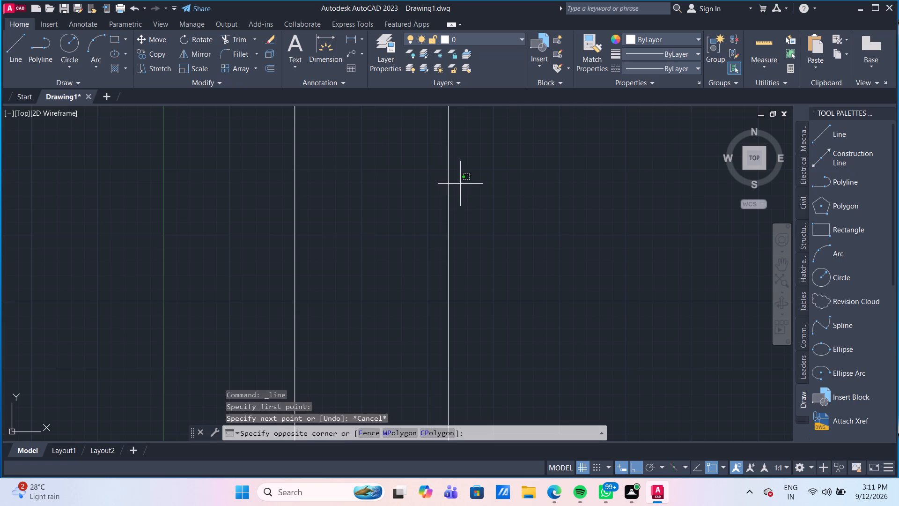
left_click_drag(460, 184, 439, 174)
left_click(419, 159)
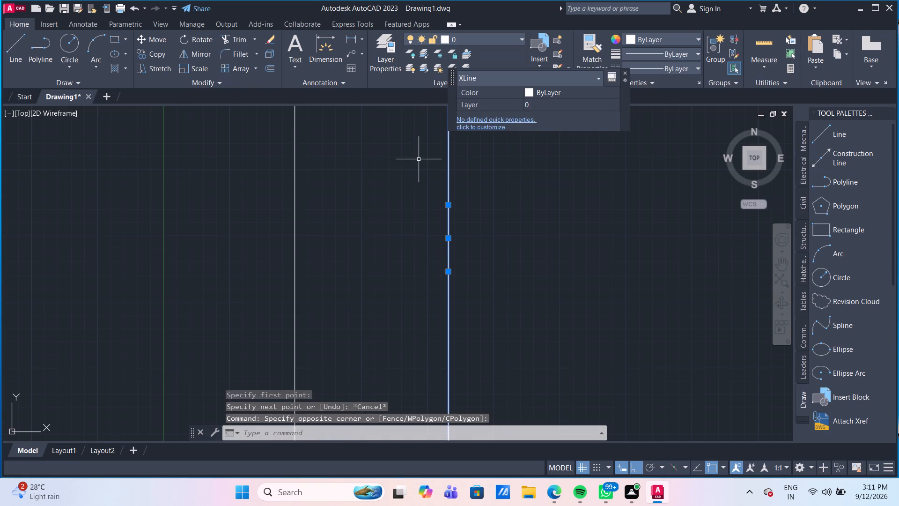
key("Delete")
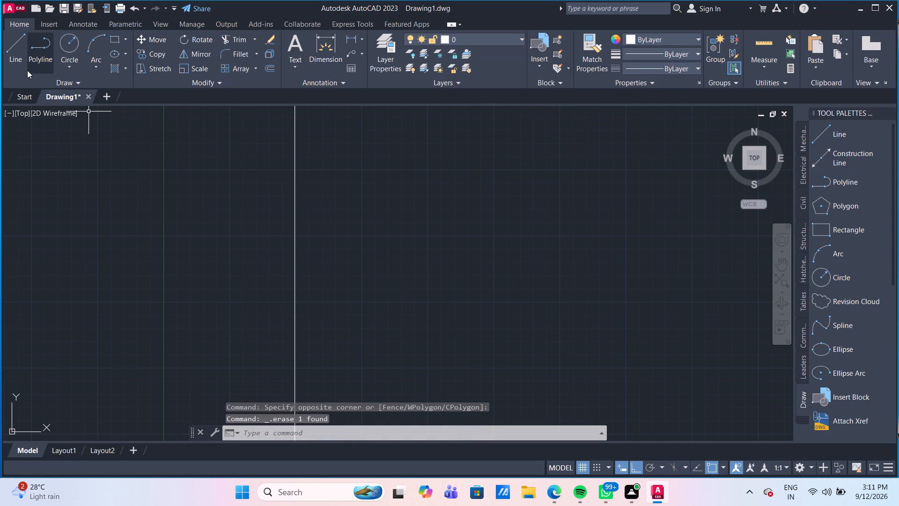
Offset the remaining vertical construction line 30' toward positive X with the Construction Line Offset option, using Through.
left_click(52, 80)
left_click(43, 96)
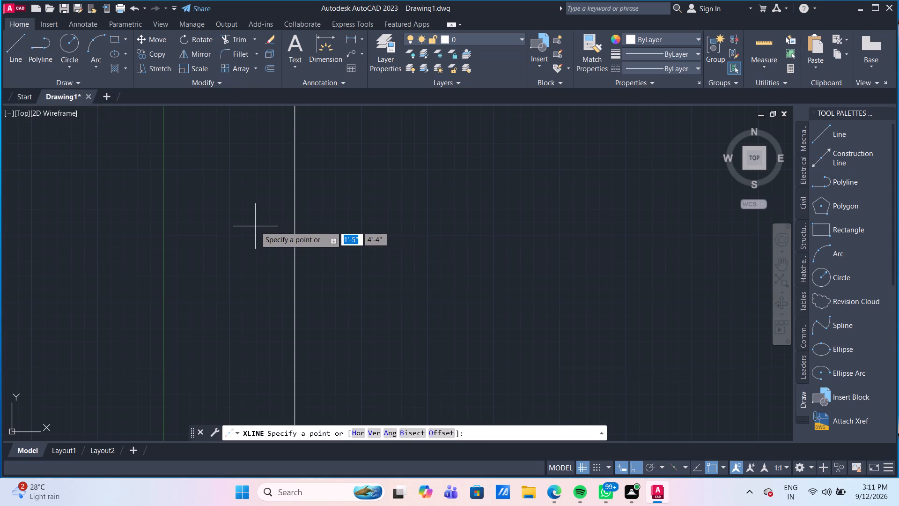
left_click(446, 434)
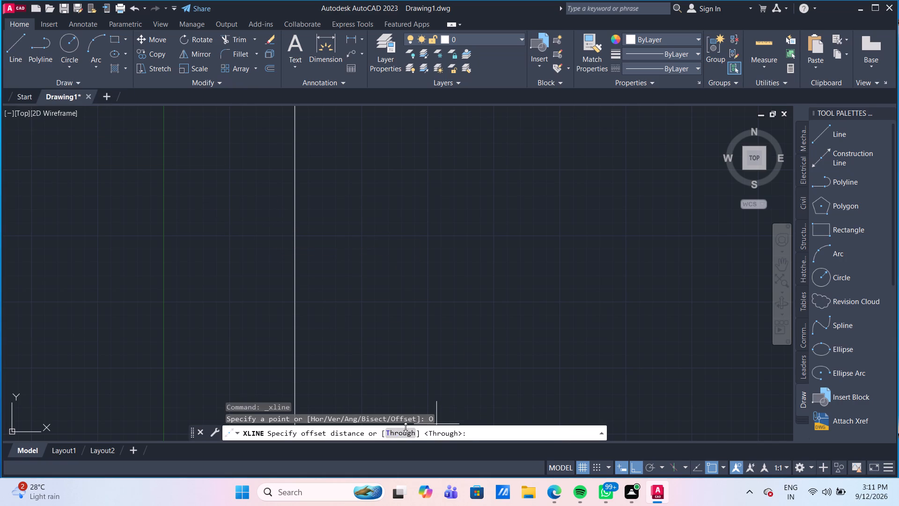
left_click(402, 436)
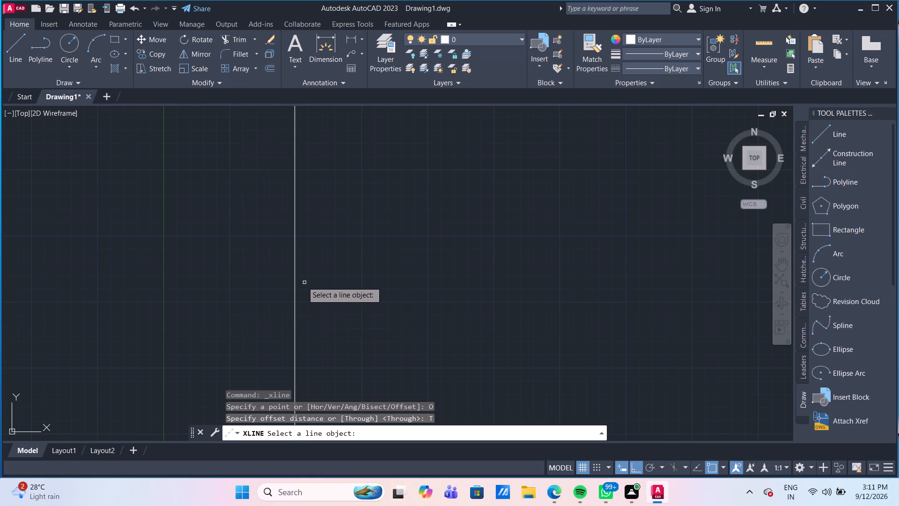
left_click(294, 276)
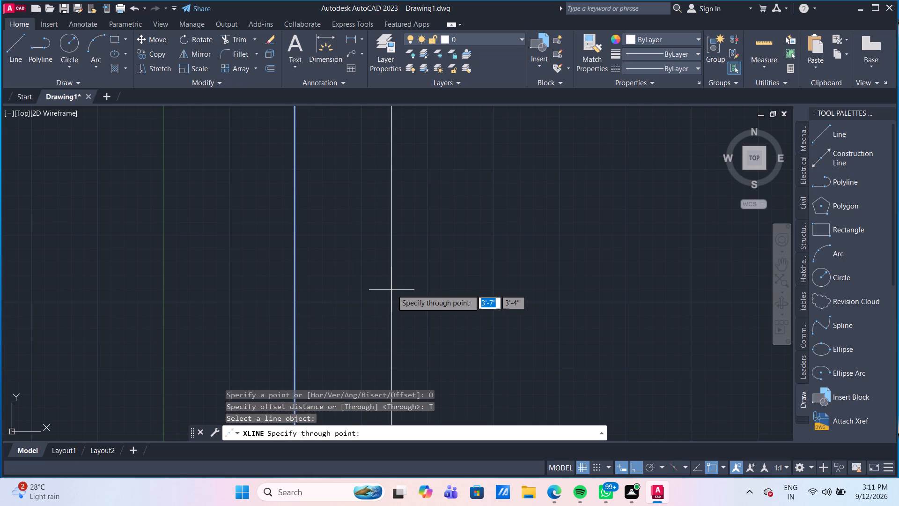
type("30")
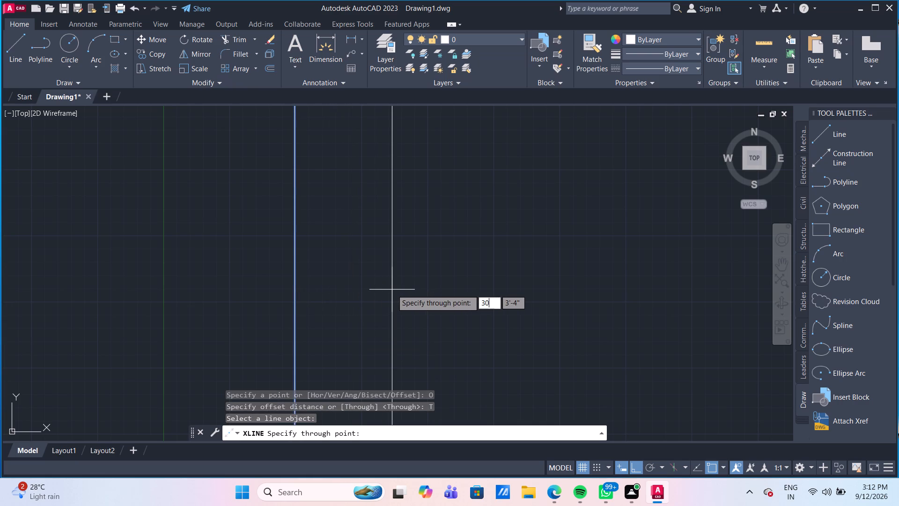
key("apostrophe")
key("Return")
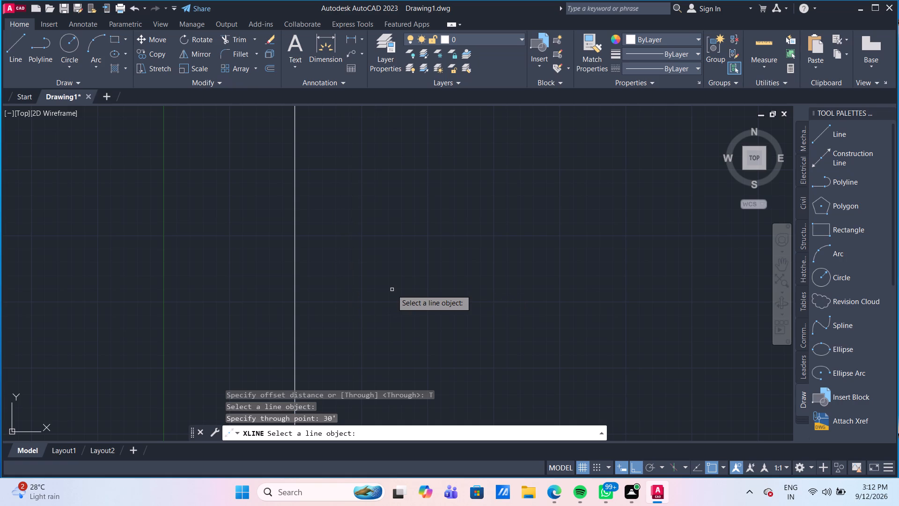
Draw a horizontal construction line about 3'-4" below the origin, crossing both vertical construction lines.
scroll(408, 282, "down", 4)
middle_click_drag(554, 256, 426, 269)
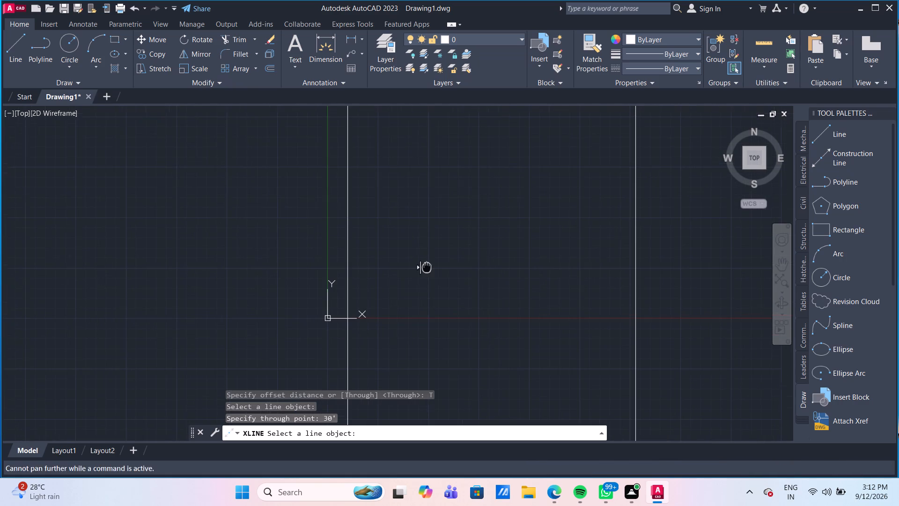
middle_click_drag(426, 269, 407, 273)
middle_click_drag(449, 264, 361, 258)
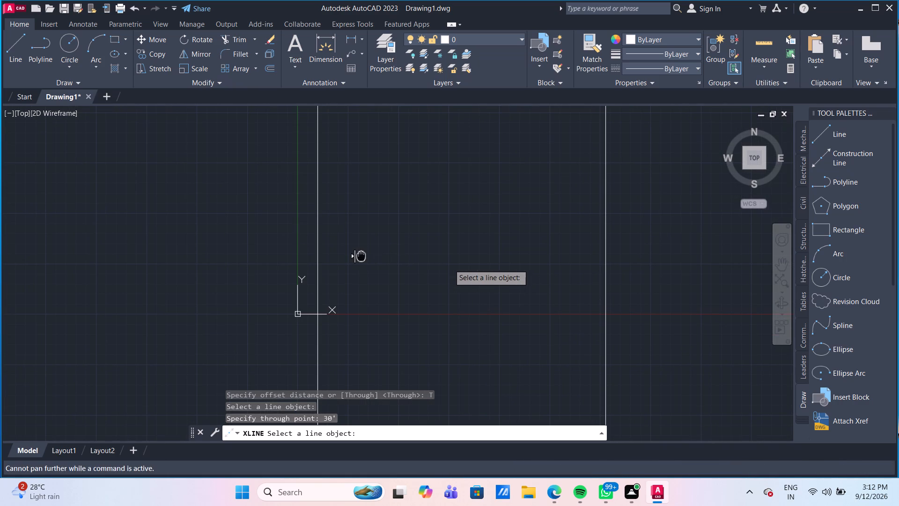
middle_click_drag(361, 258, 359, 259)
left_click(76, 82)
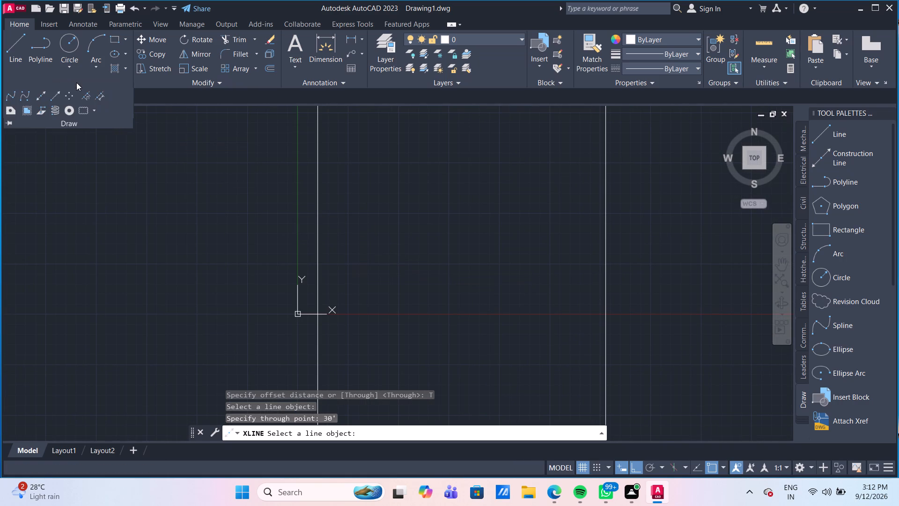
left_click(44, 96)
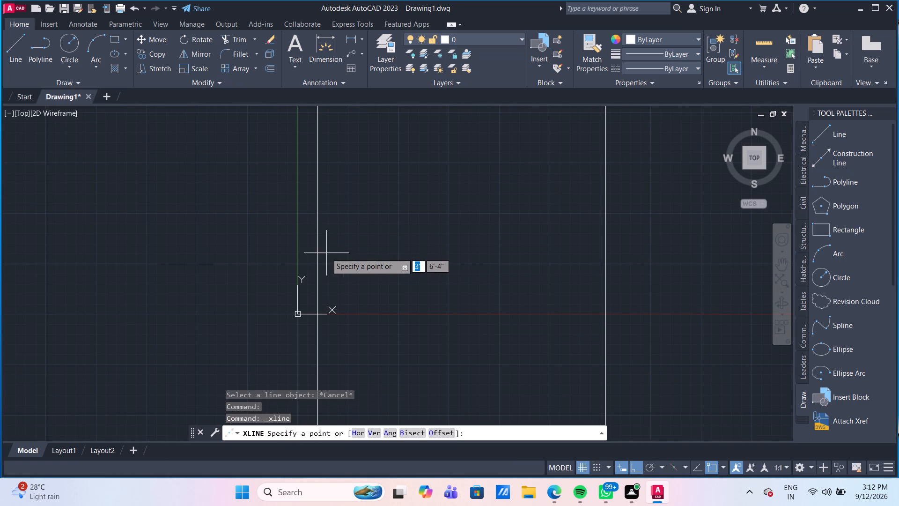
left_click(72, 79)
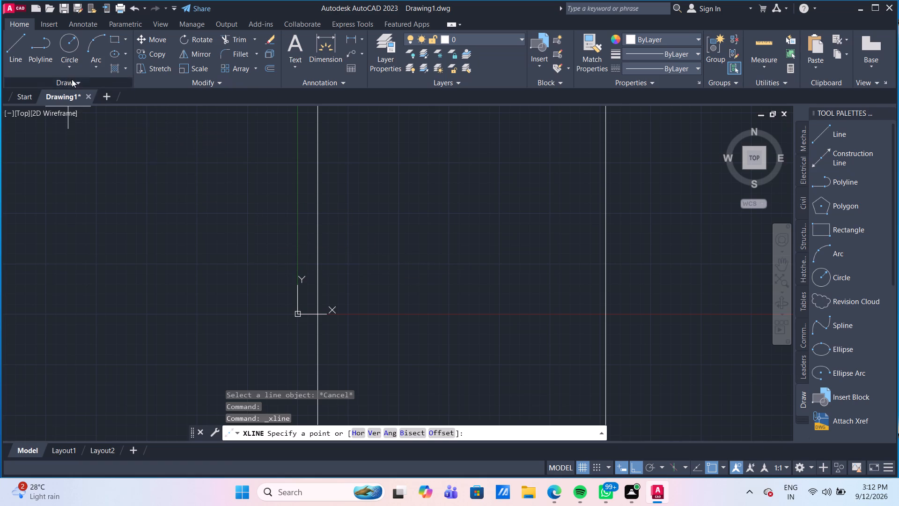
left_click(41, 95)
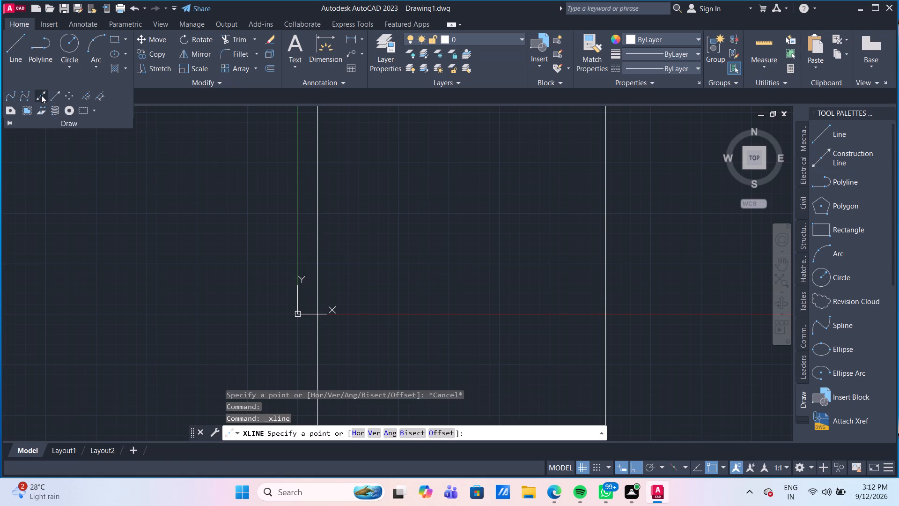
left_click(302, 347)
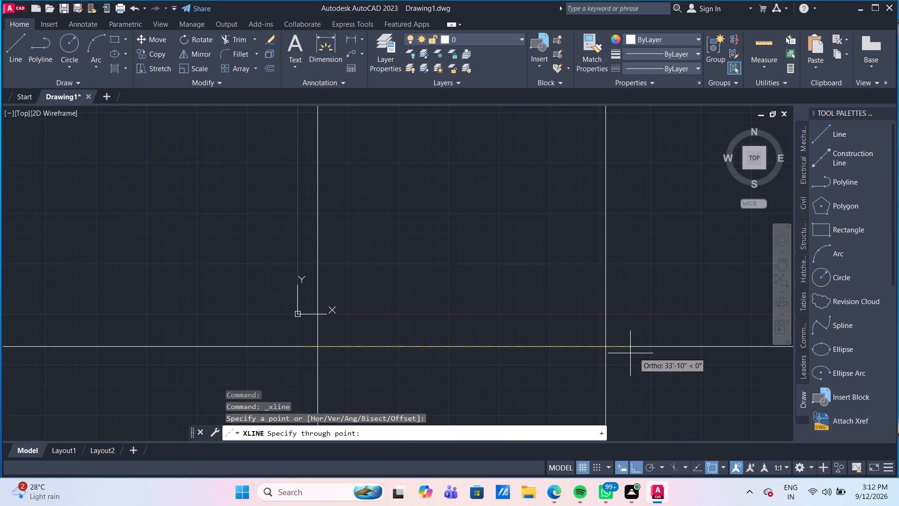
left_click(638, 349)
key("Return")
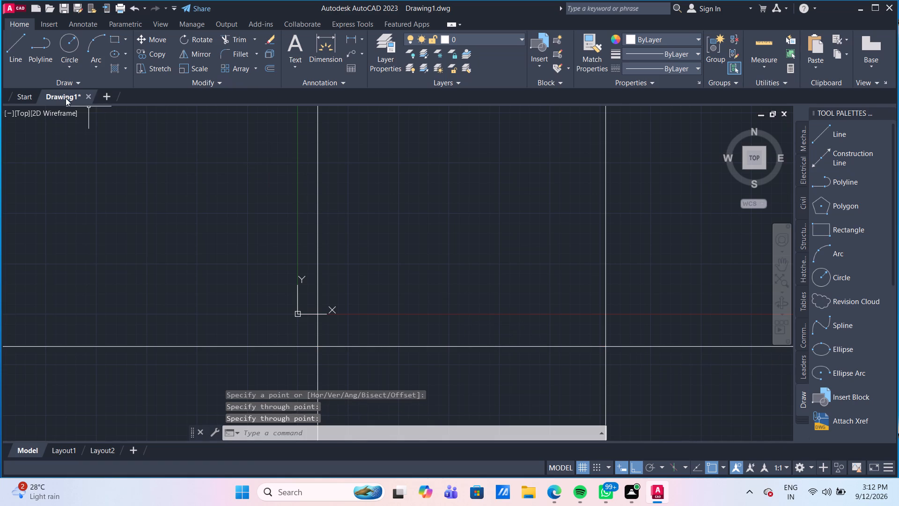
Offset the horizontal construction line toward positive Y with the Construction Line Offset option, using Through and a value of 30'.
left_click(71, 82)
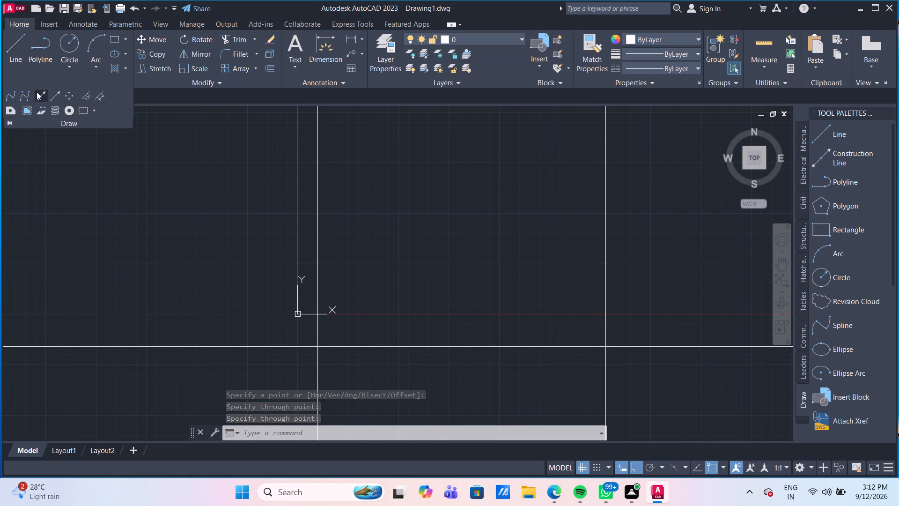
left_click(43, 95)
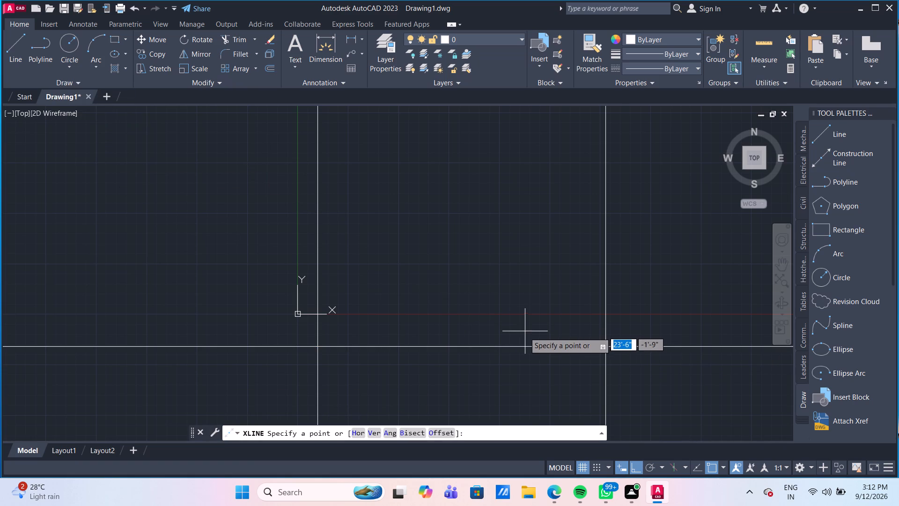
left_click(442, 432)
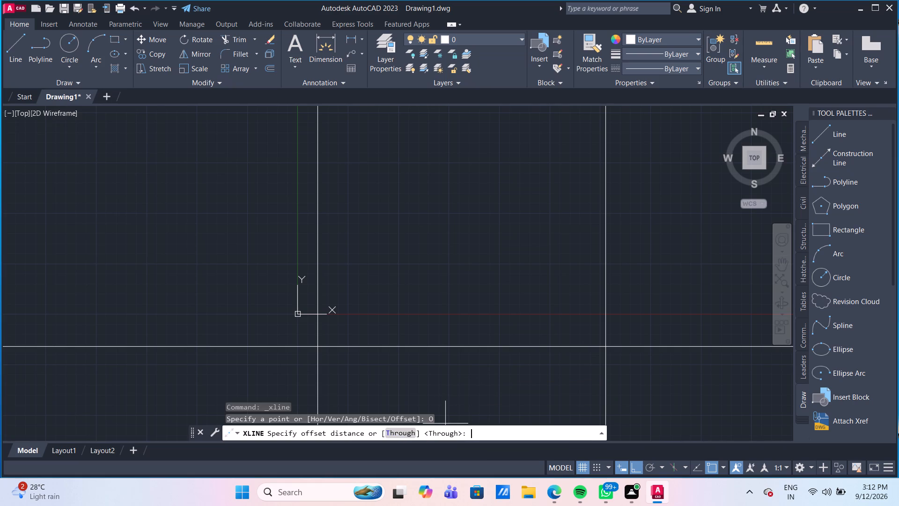
left_click(401, 431)
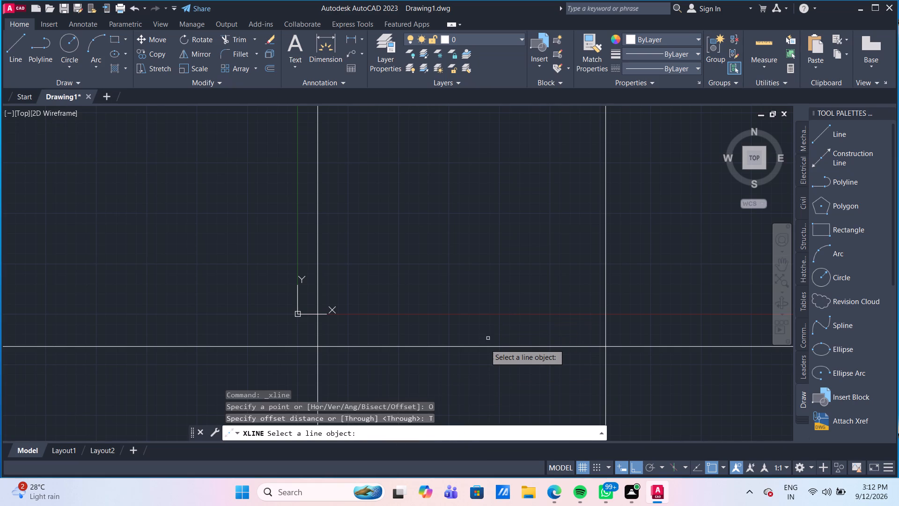
left_click(485, 348)
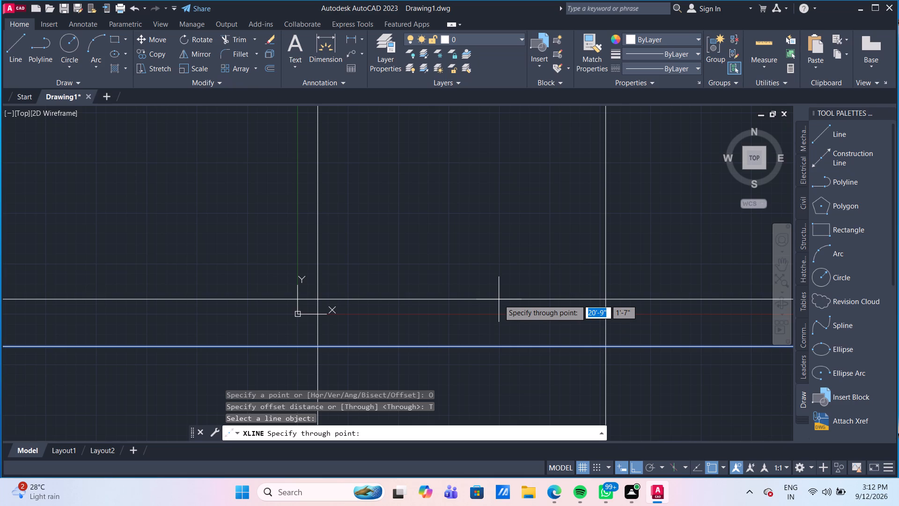
type("30'")
key("Return")
scroll(519, 272, "down", 3)
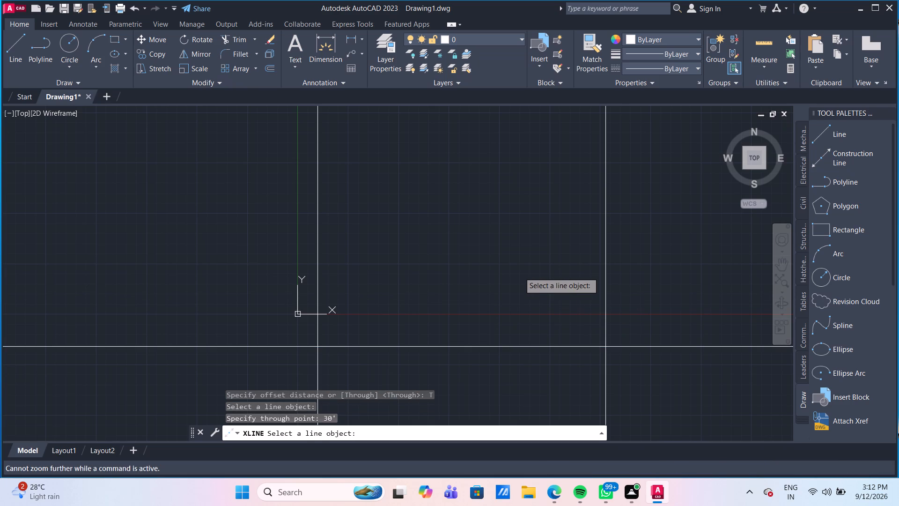
scroll(450, 199, "down", 4)
left_click_drag(488, 221, 486, 242)
scroll(486, 242, "down", 2)
middle_click(486, 242)
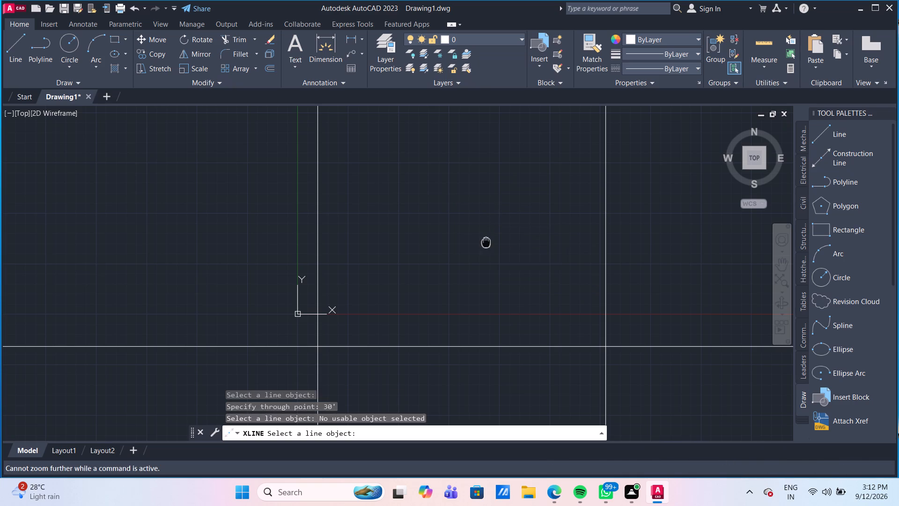
key("Escape")
Trim the overhanging ends of all four construction lines beyond their intersections, leaving a closed rectangle.
scroll(486, 242, "down", 2)
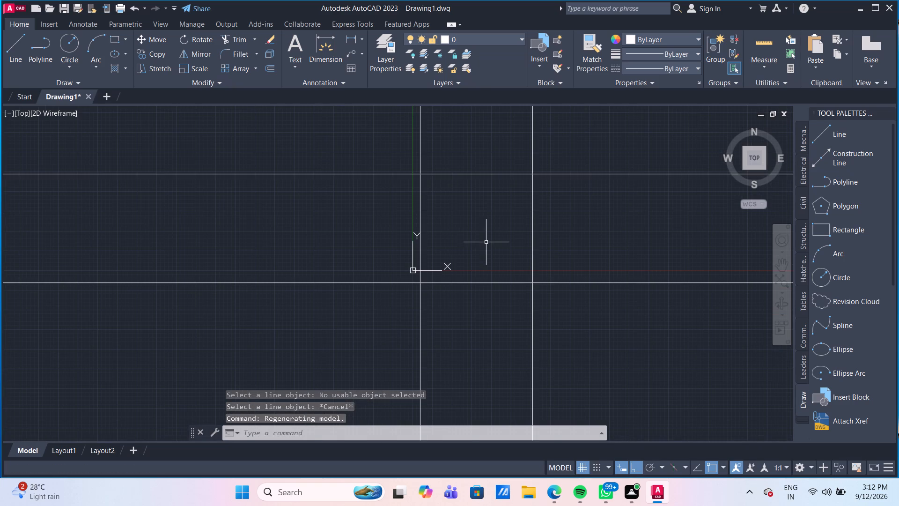
scroll(488, 232, "up", 1)
middle_click_drag(486, 223, 398, 251)
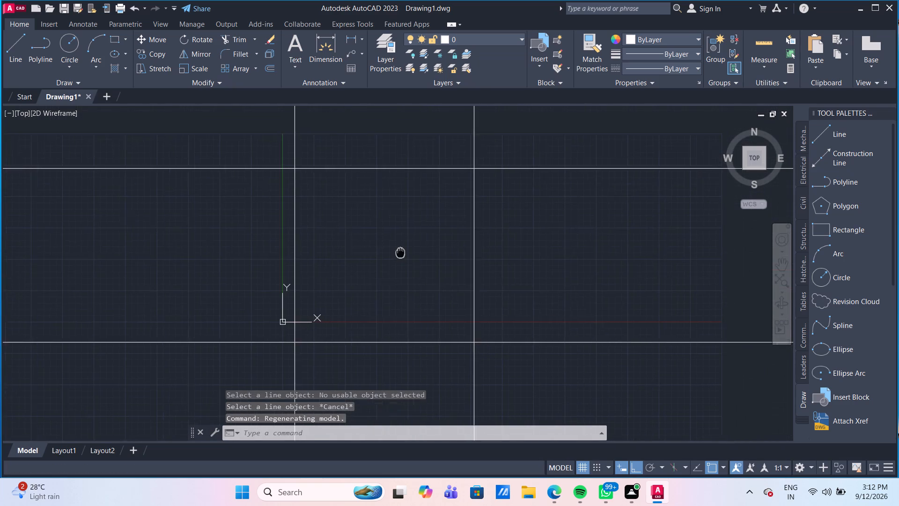
middle_click_drag(398, 251, 358, 230)
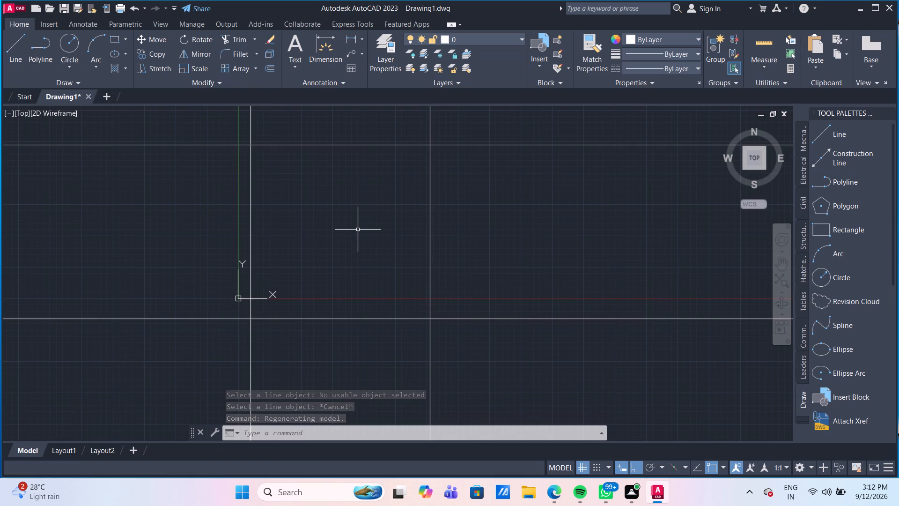
type("tr")
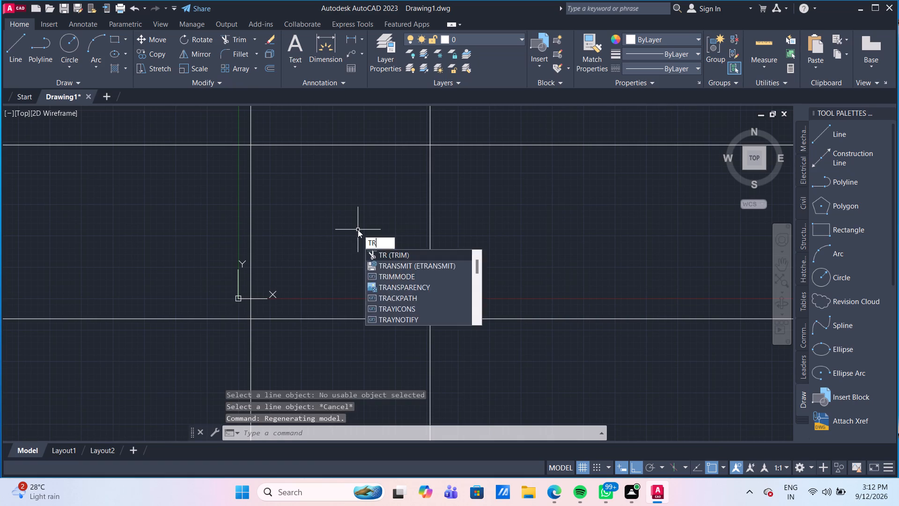
key("Return")
left_click(211, 121)
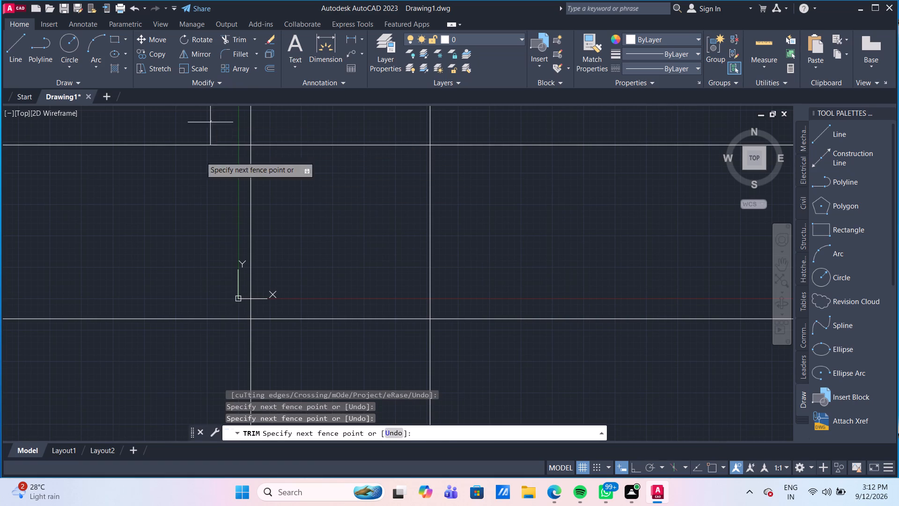
left_click(157, 351)
left_click(157, 351)
left_click_drag(560, 372, 549, 372)
left_click(114, 372)
left_click_drag(549, 360, 545, 344)
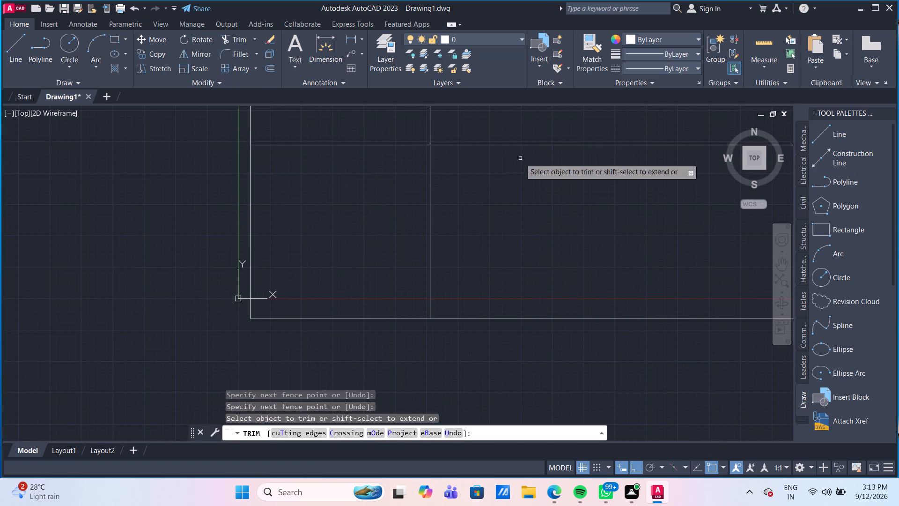
left_click(524, 127)
left_click(542, 388)
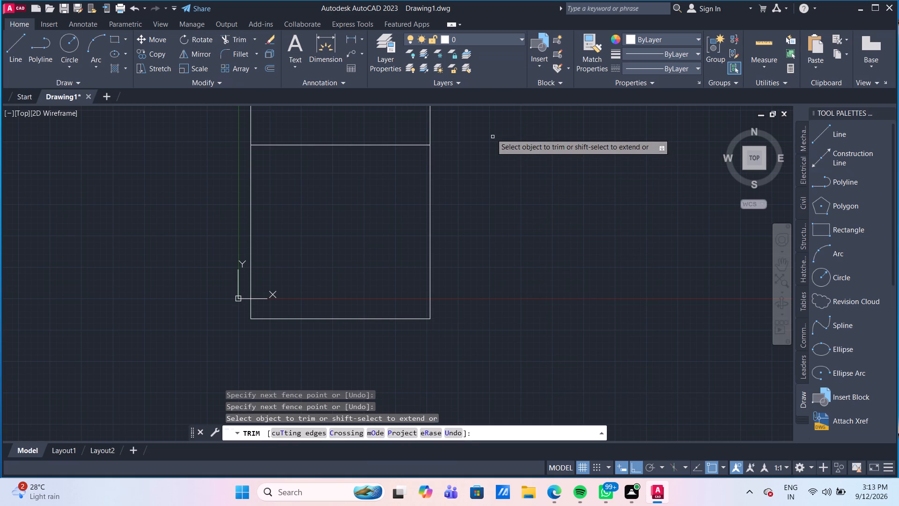
left_click(487, 123)
left_click(195, 118)
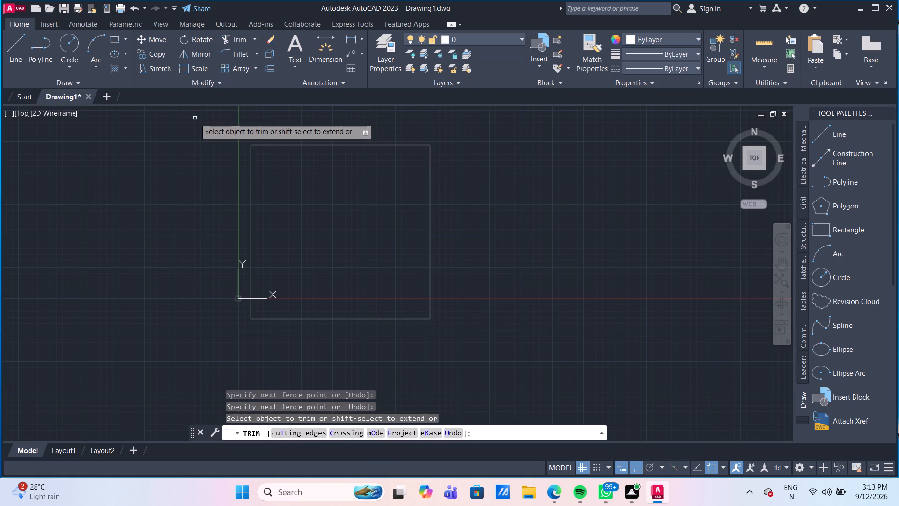
scroll(214, 156, "down", 1)
key("Escape")
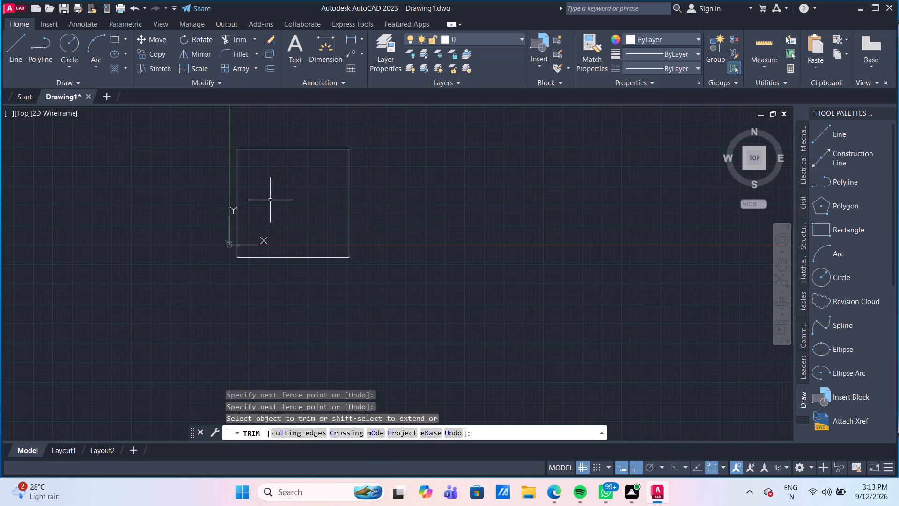
Move the rectangle's four lines horizontally toward positive X, clear of the Y axis, using its upper-left corner as base point.
left_click_drag(365, 198, 365, 193)
left_click(297, 131)
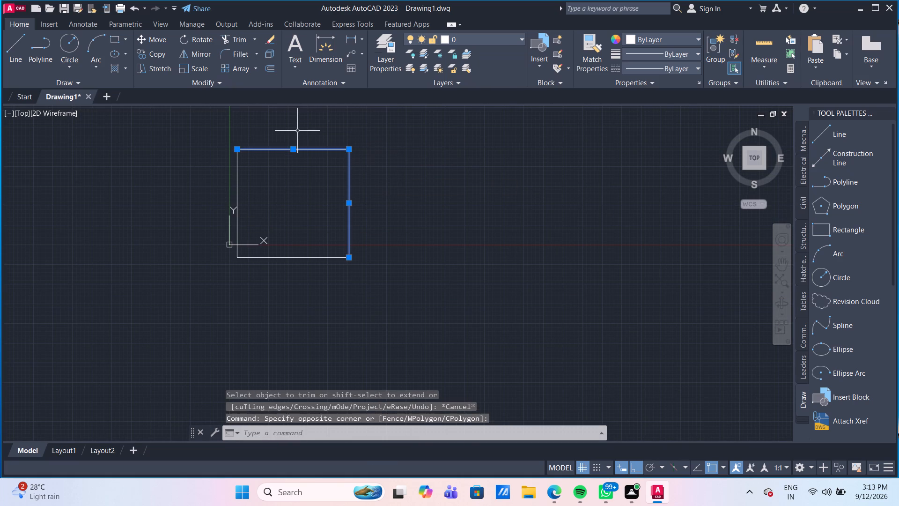
left_click_drag(291, 269, 286, 252)
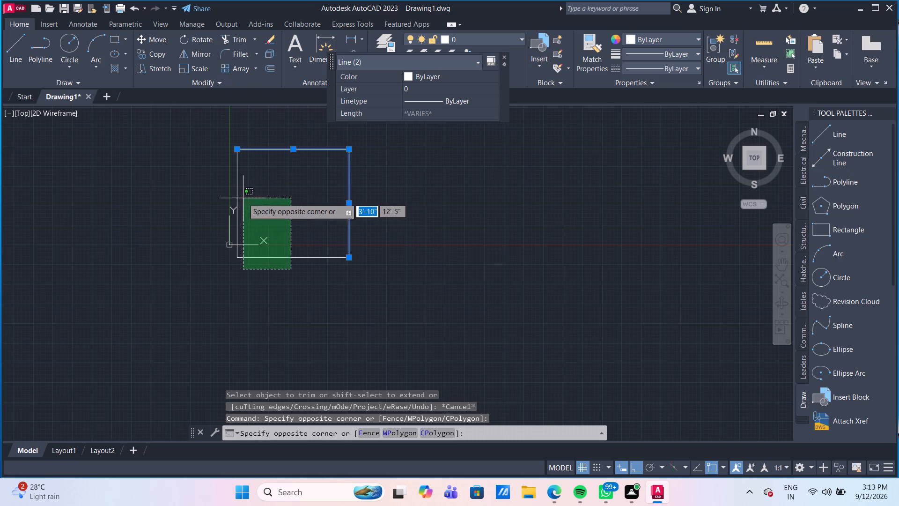
left_click(215, 186)
key("m")
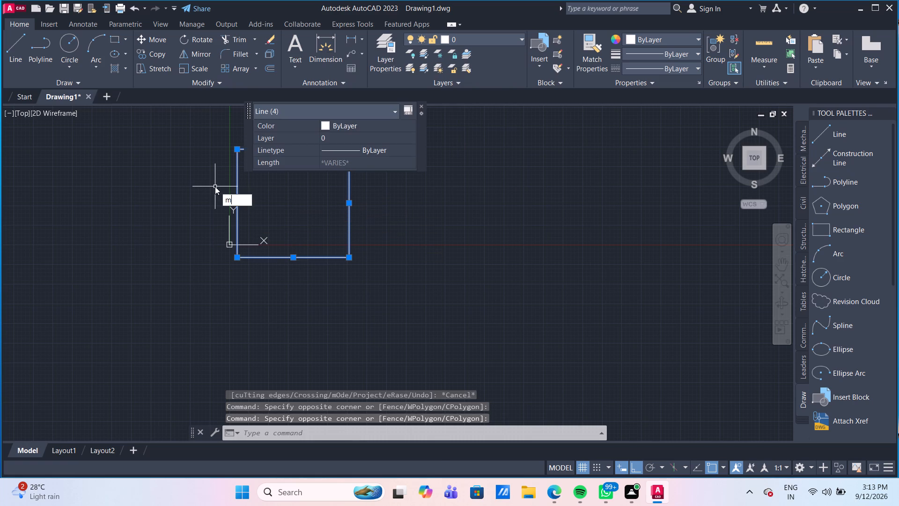
key("Return")
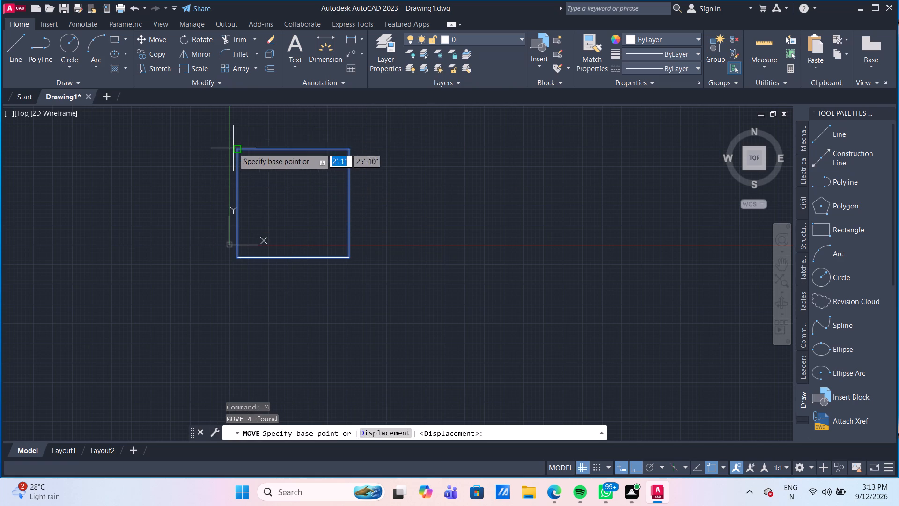
left_click(233, 148)
left_click(316, 120)
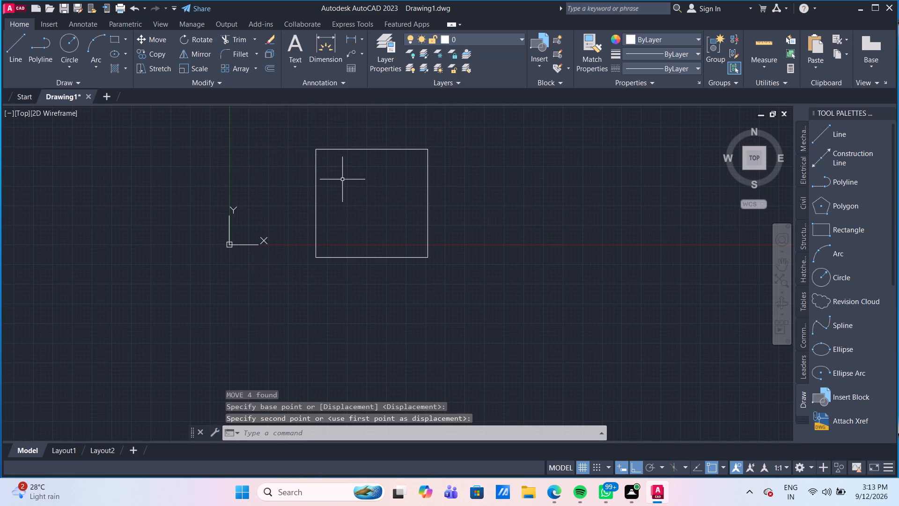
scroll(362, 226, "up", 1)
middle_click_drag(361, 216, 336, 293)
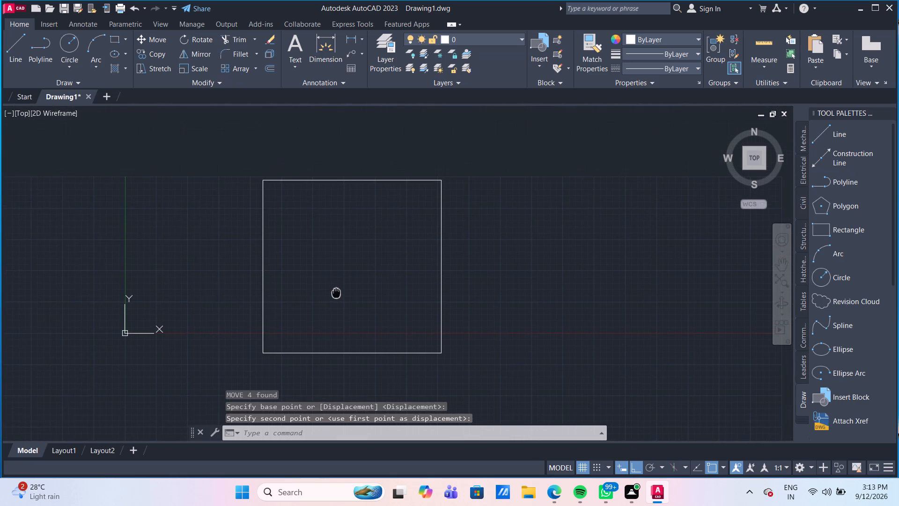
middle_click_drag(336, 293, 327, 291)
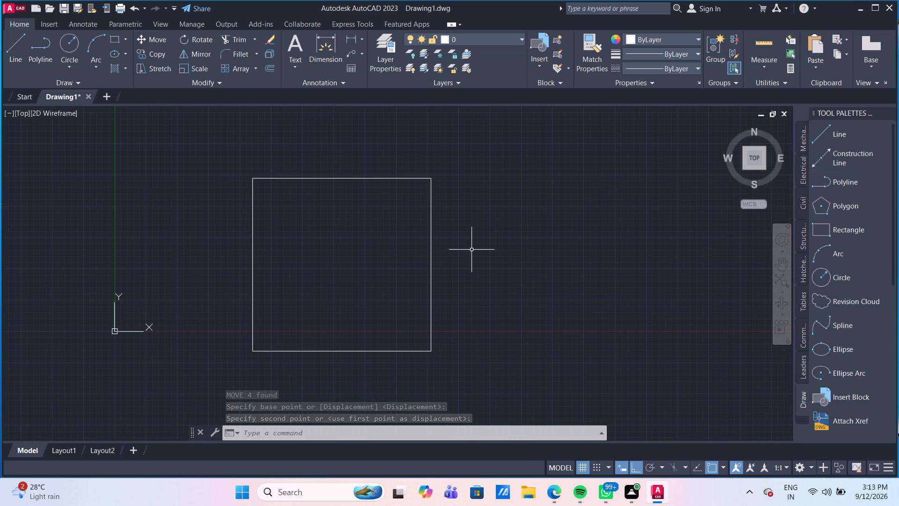
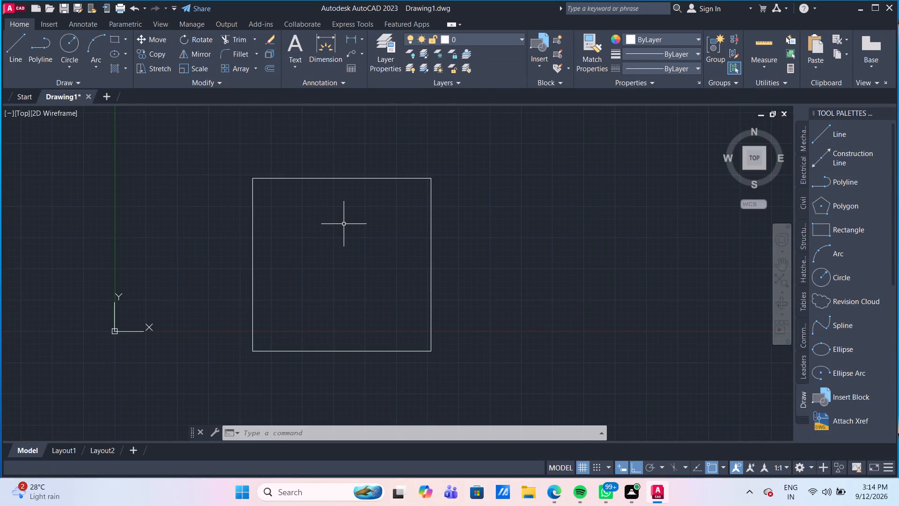
Offset the outline's left edge 1' inward using Through, and offset that new line a further 10'4" toward positive X.
scroll(340, 224, "up", 1)
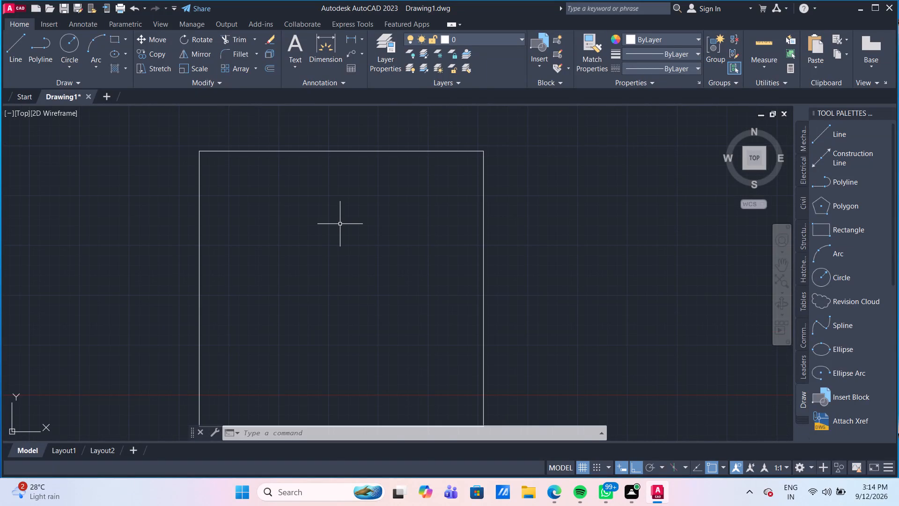
key("o")
key("Return")
key("Return")
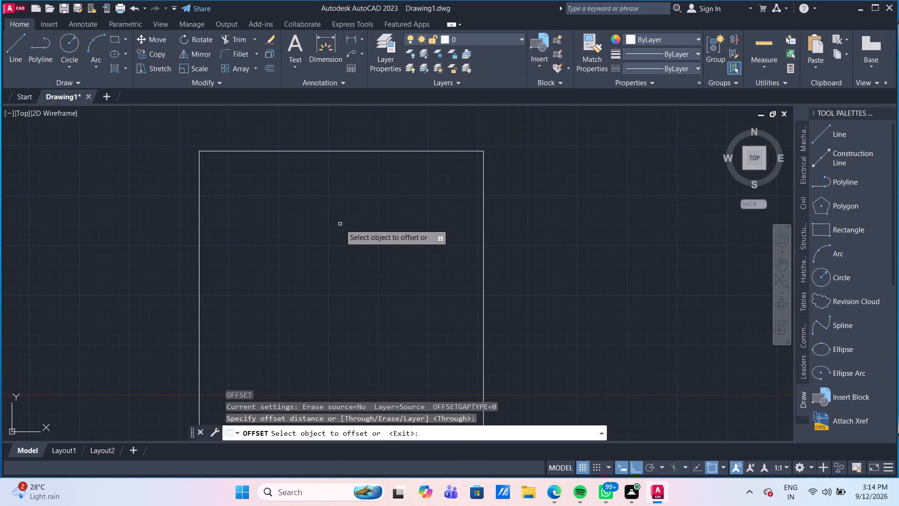
left_click(199, 208)
type("1'")
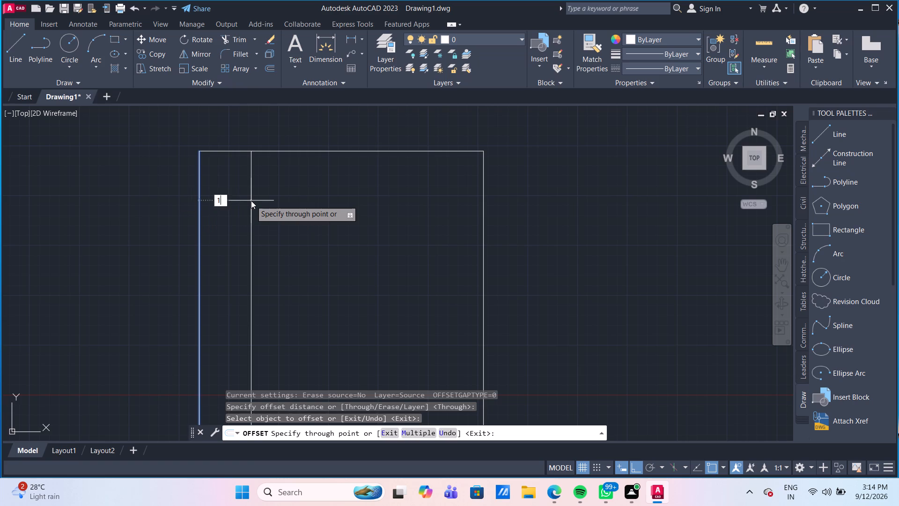
key("Return")
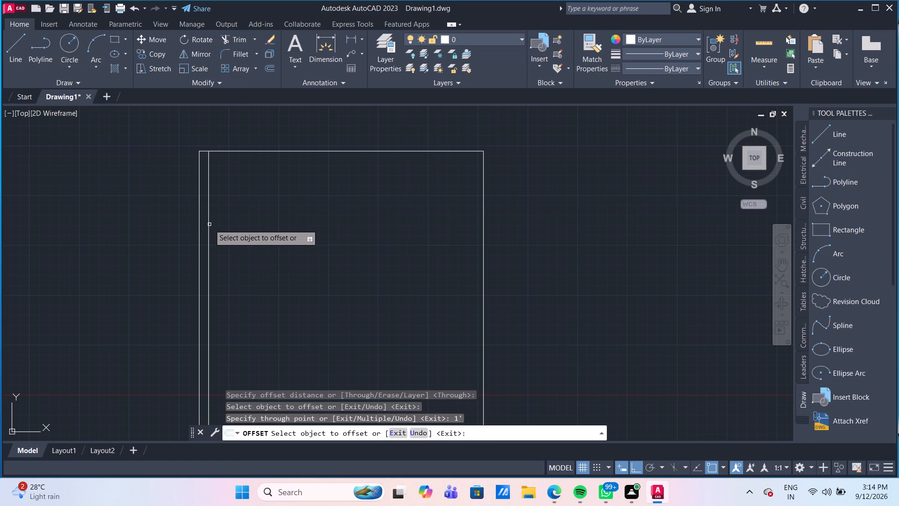
left_click(209, 224)
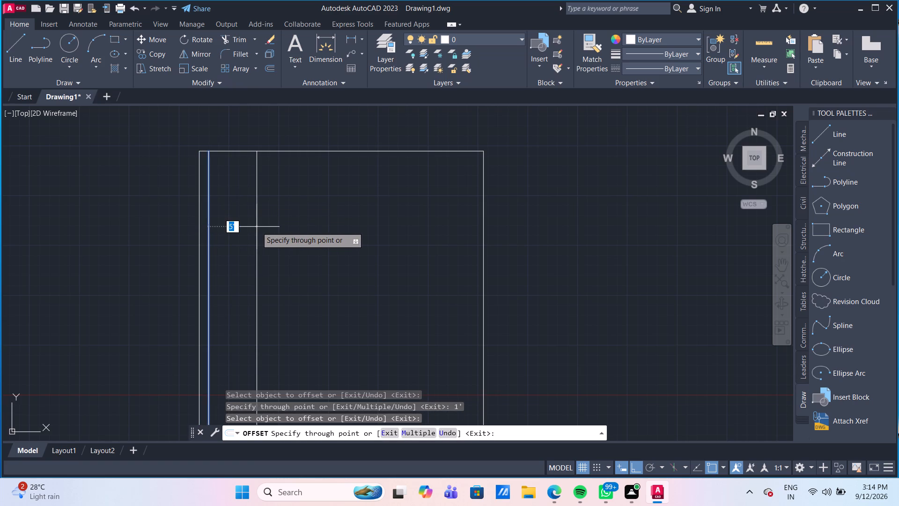
type("10'4\"")
key("Return")
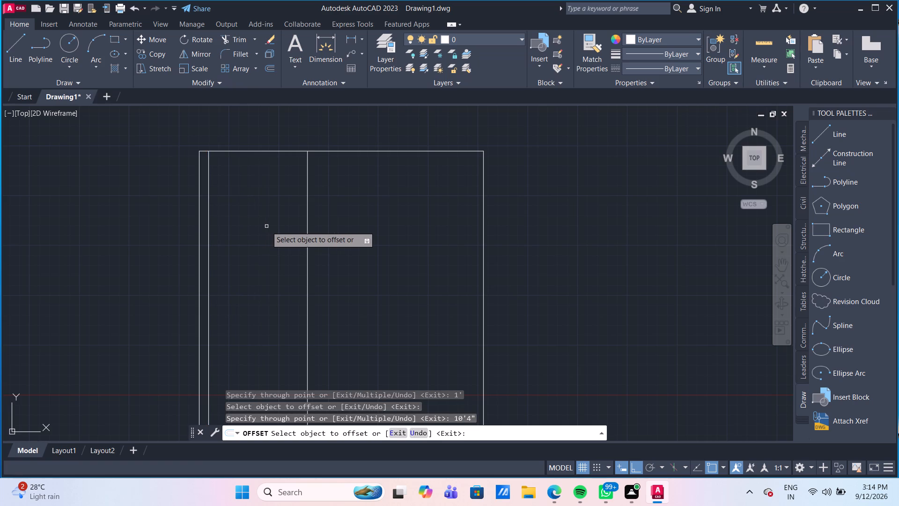
Continue offsetting each newest vertical line toward positive X by 6", 6' and 6" in succession.
left_click(307, 227)
type("6\"")
key("Return")
left_click(313, 232)
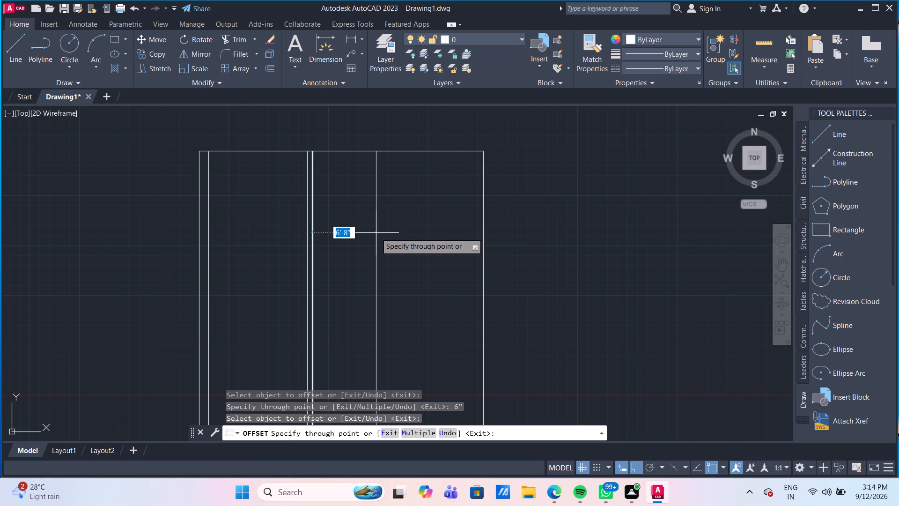
type("6'")
key("Return")
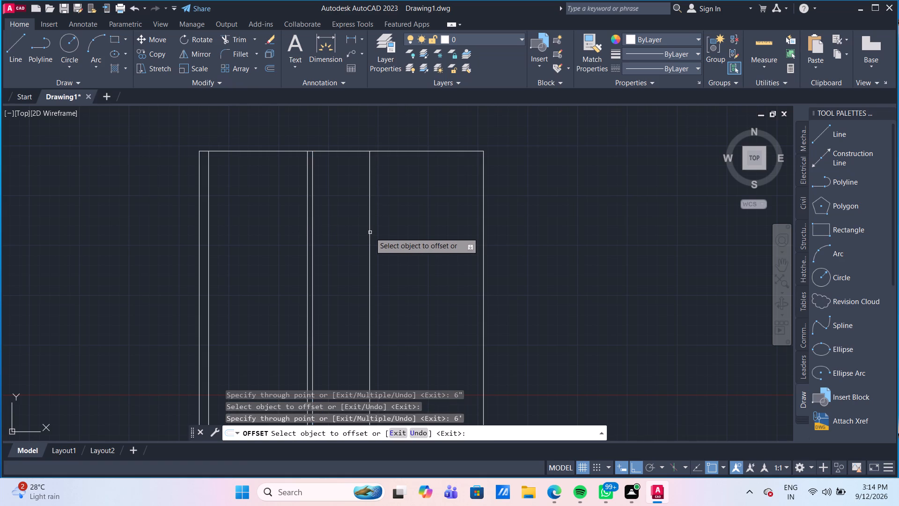
left_click_drag(370, 232, 375, 232)
type("6\"")
key("Return")
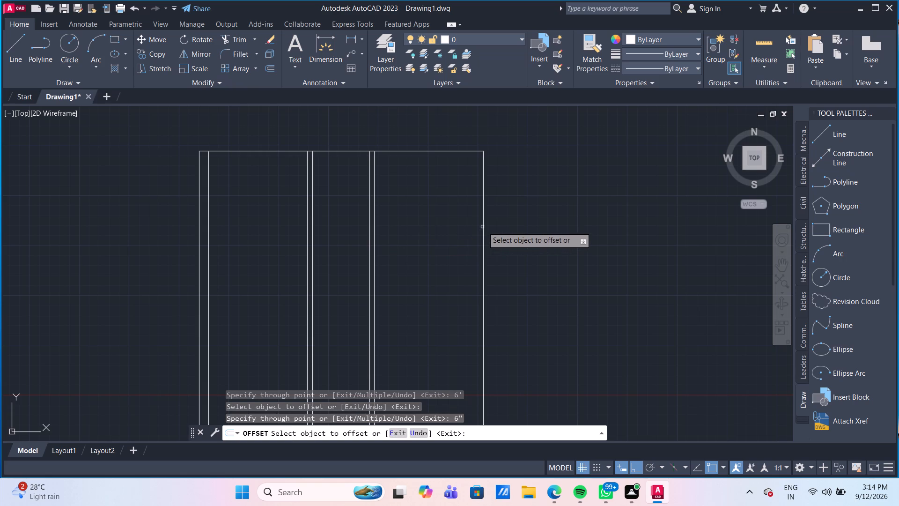
Offset the outline's right edge 1' inward.
left_click(483, 227)
key("apostrophe")
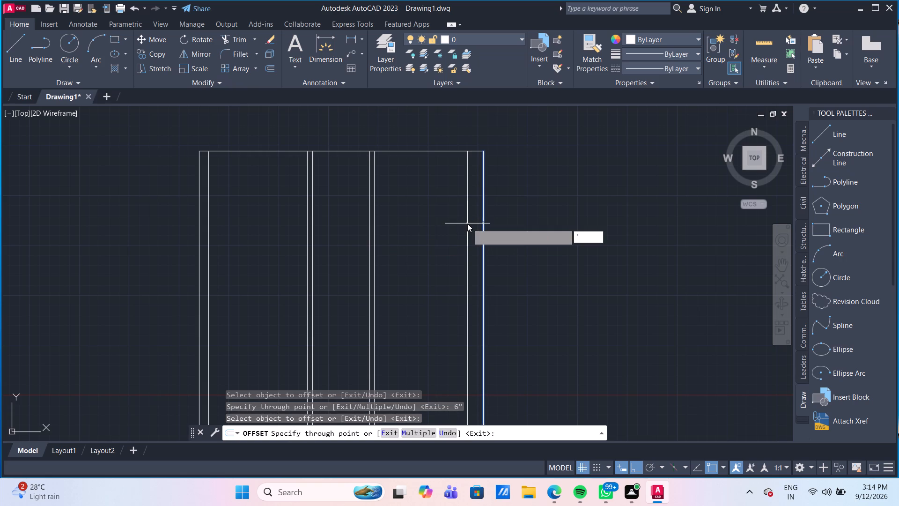
key("BackSpace")
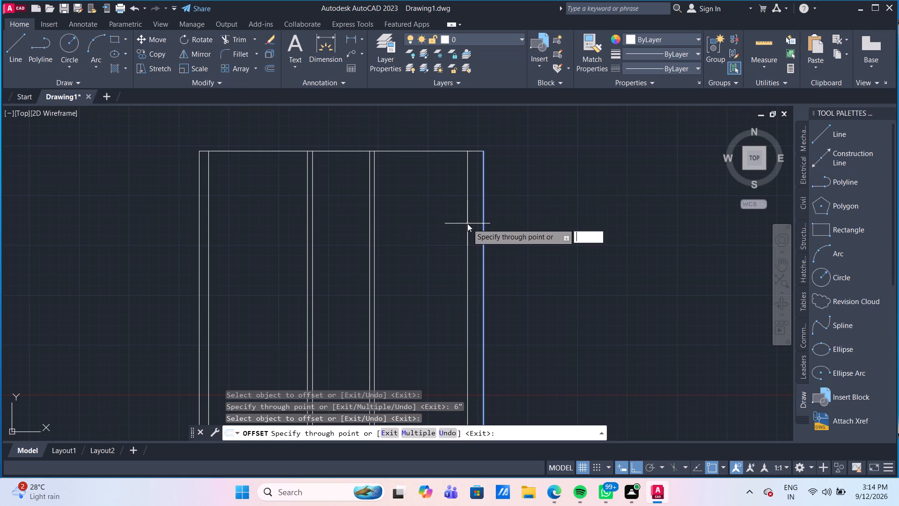
type("1'")
key("Return")
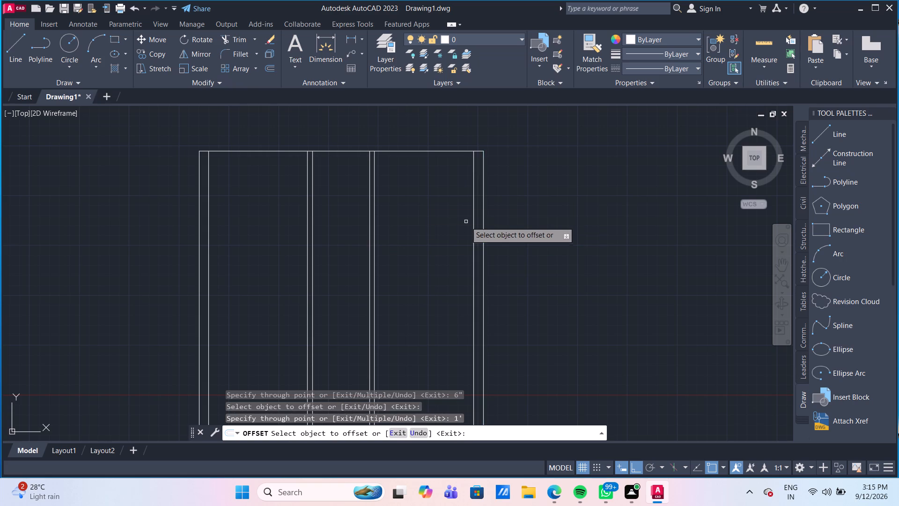
Dimension the clear width of the left bay between its inner vertical lines, placing the dimension above the top edge.
left_click(329, 44)
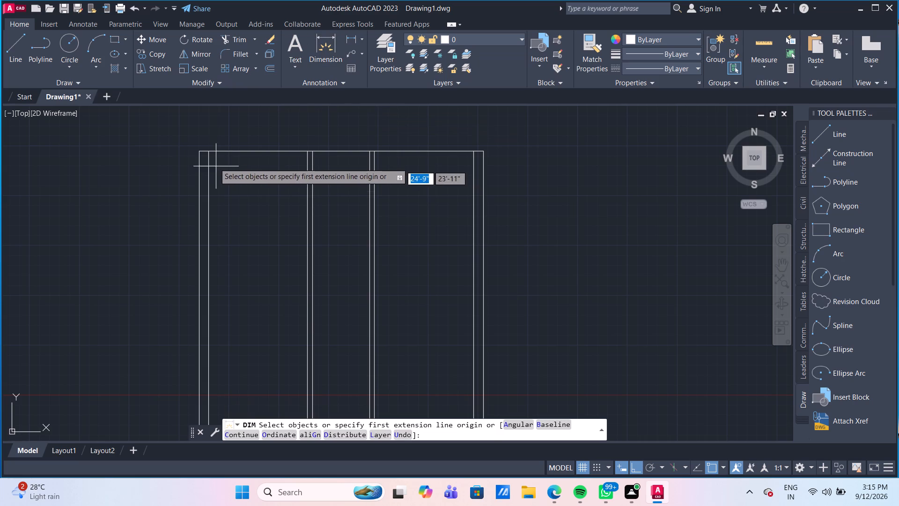
left_click(208, 154)
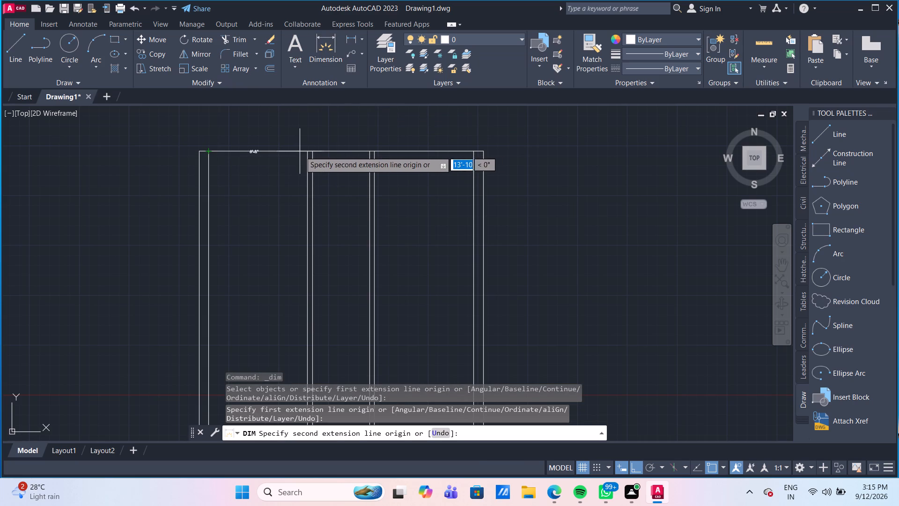
left_click(308, 152)
left_click(313, 136)
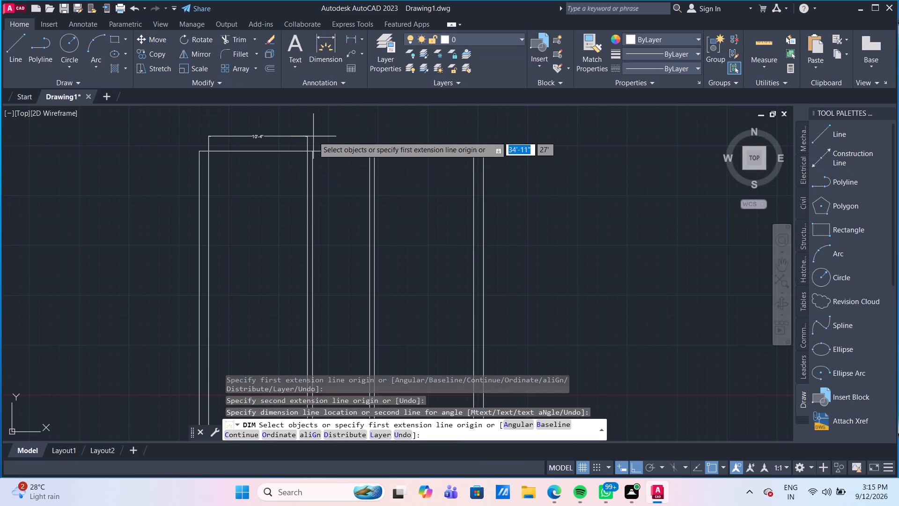
Dimension the clear width of the middle bay, placing the dimension above the top edge.
scroll(313, 136, "up", 2)
middle_click_drag(328, 140, 327, 152)
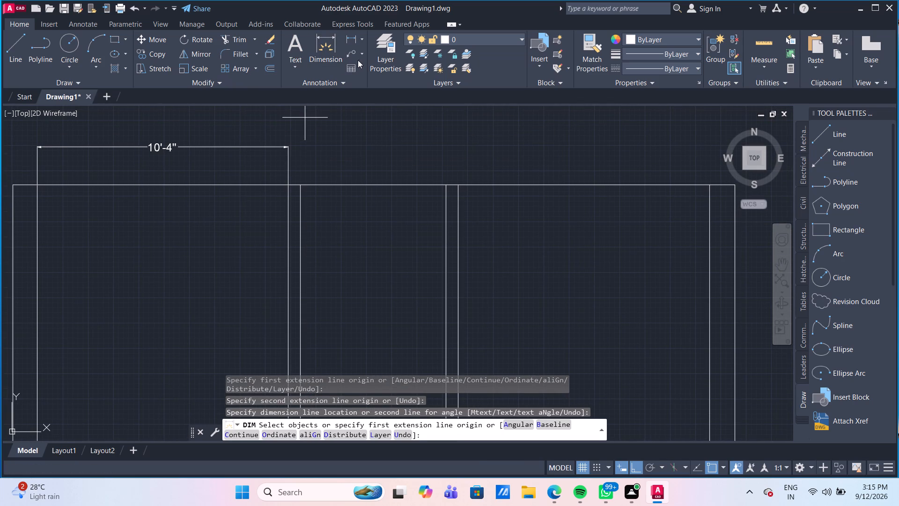
left_click(332, 45)
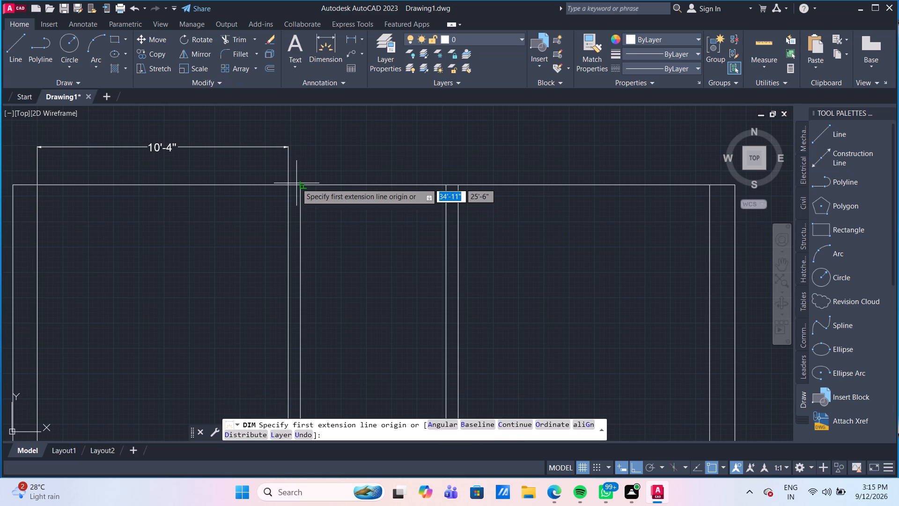
left_click(300, 185)
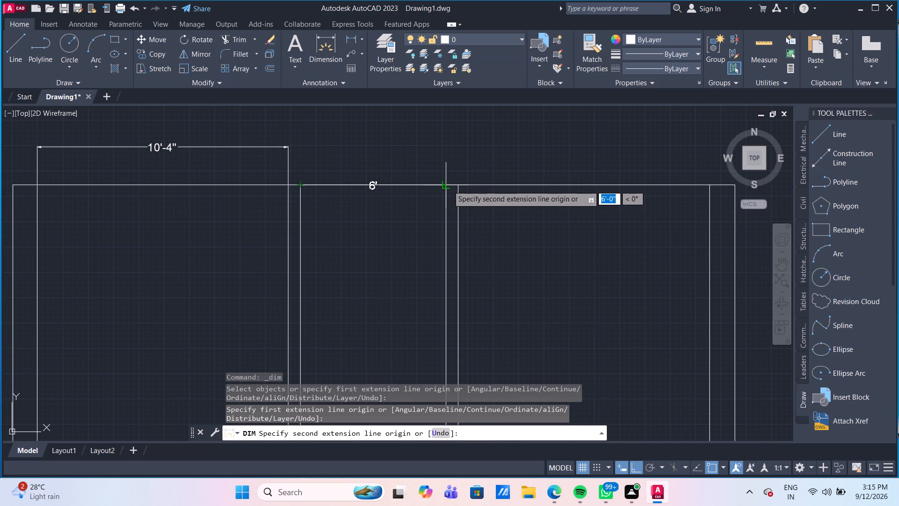
left_click(448, 186)
left_click(445, 156)
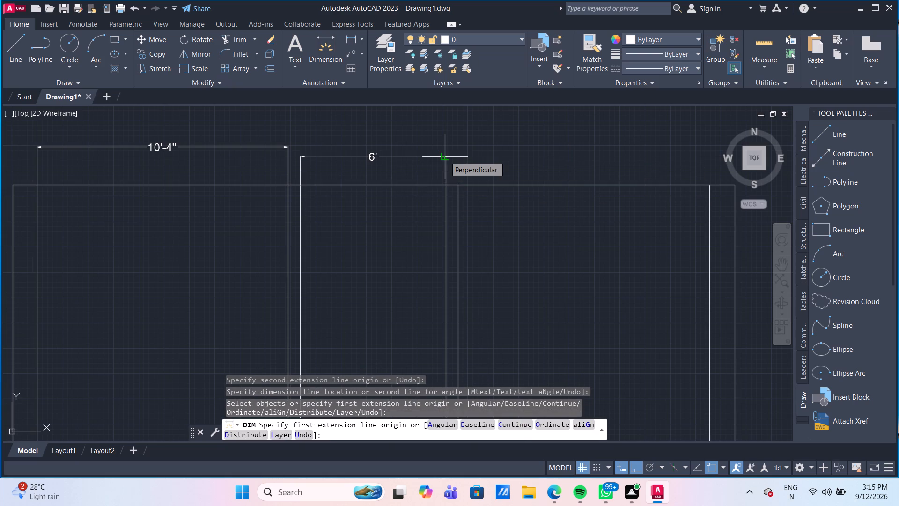
Dimension the clear width of the right bay above the top edge and end the dimensioning command.
left_click(457, 185)
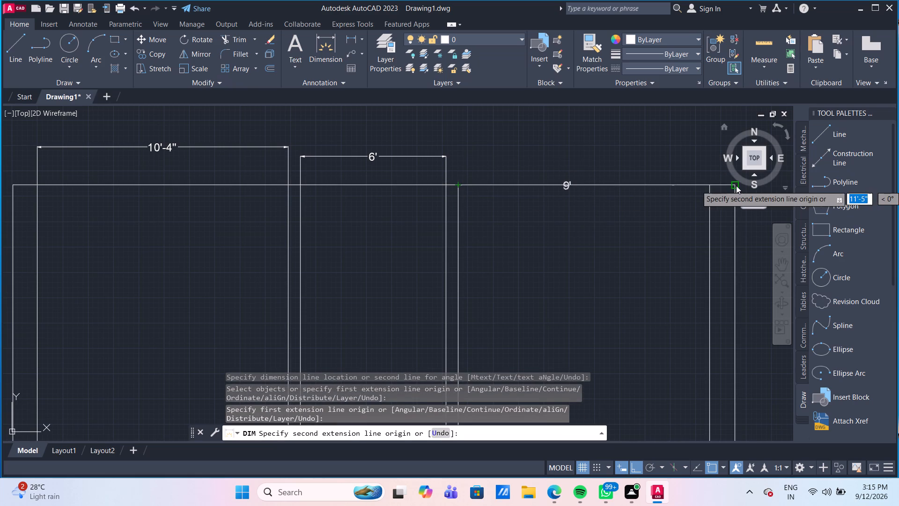
left_click(710, 186)
left_click(711, 160)
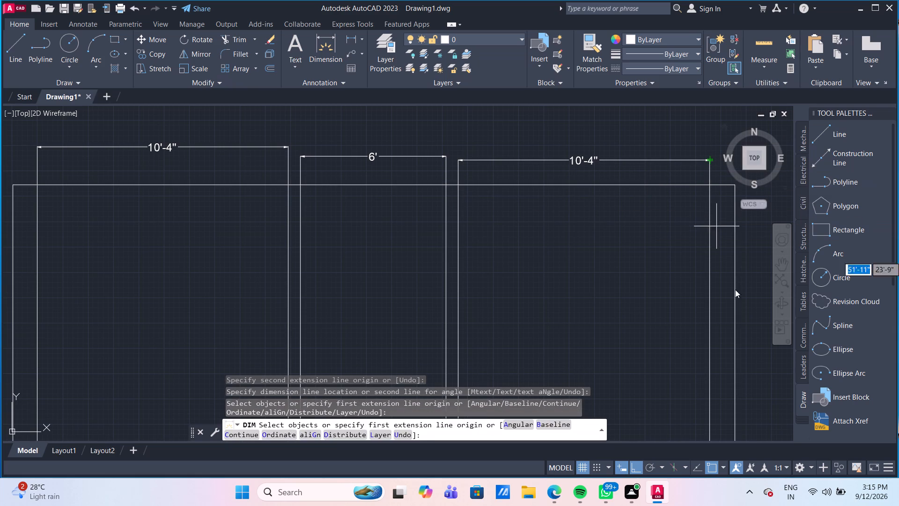
scroll(643, 266, "down", 1)
middle_click_drag(611, 284, 600, 282)
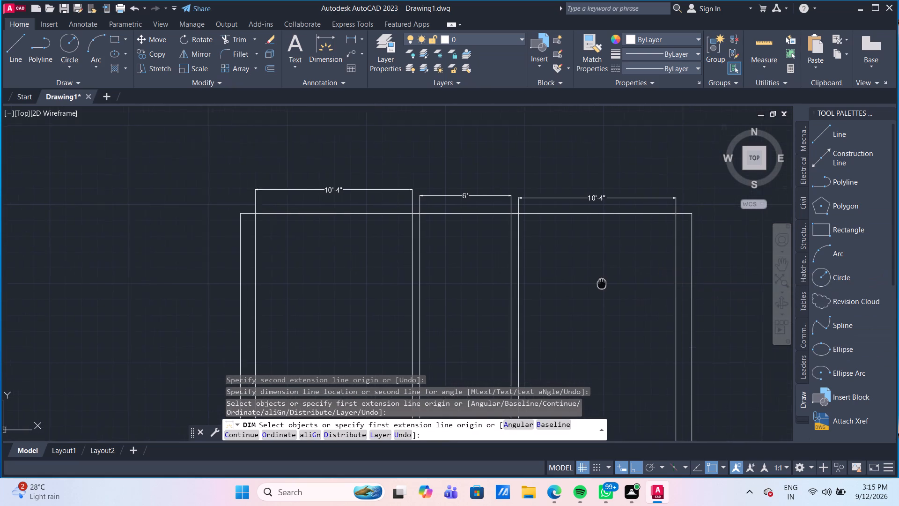
middle_click_drag(600, 282, 533, 248)
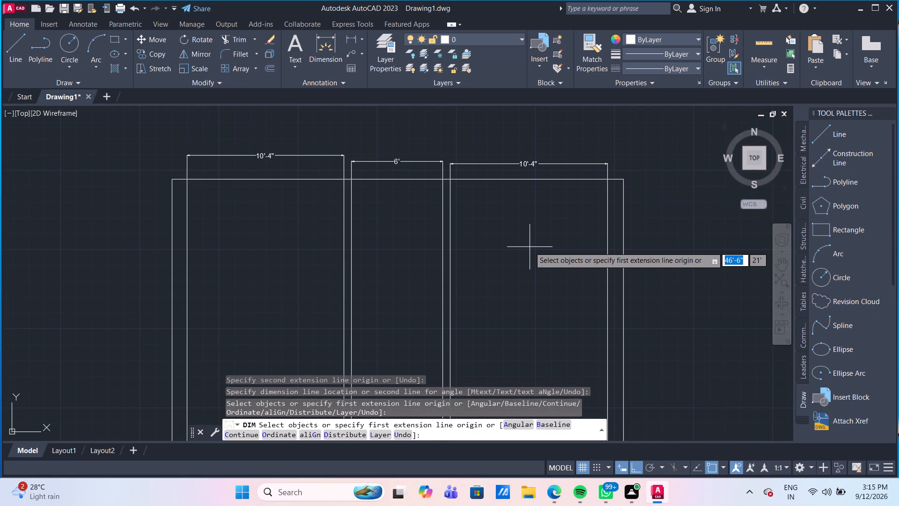
key("Escape")
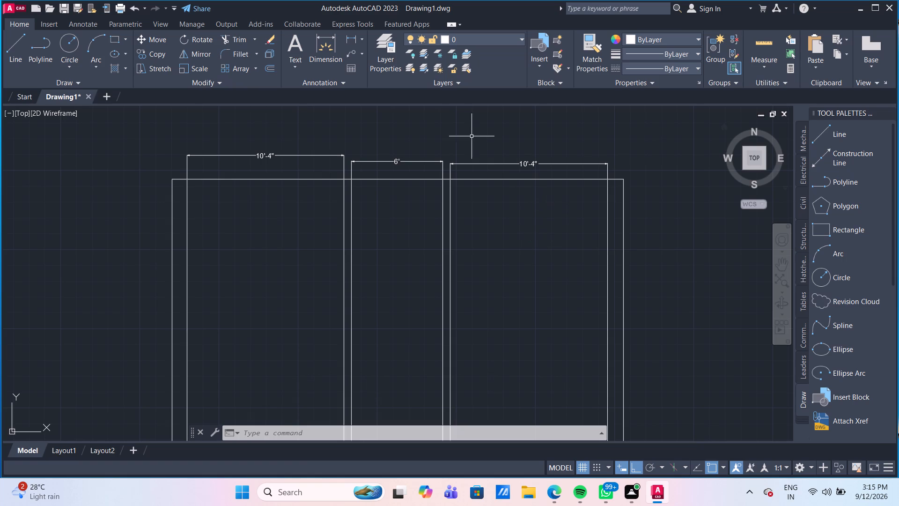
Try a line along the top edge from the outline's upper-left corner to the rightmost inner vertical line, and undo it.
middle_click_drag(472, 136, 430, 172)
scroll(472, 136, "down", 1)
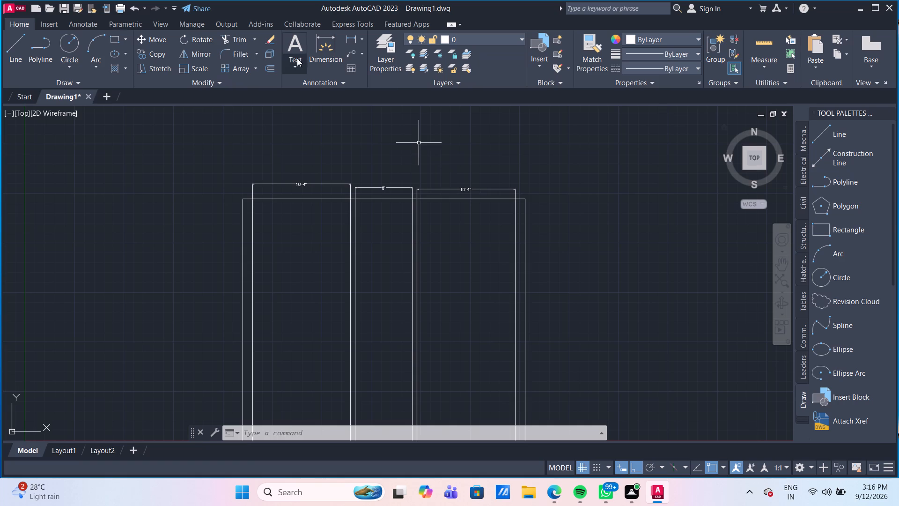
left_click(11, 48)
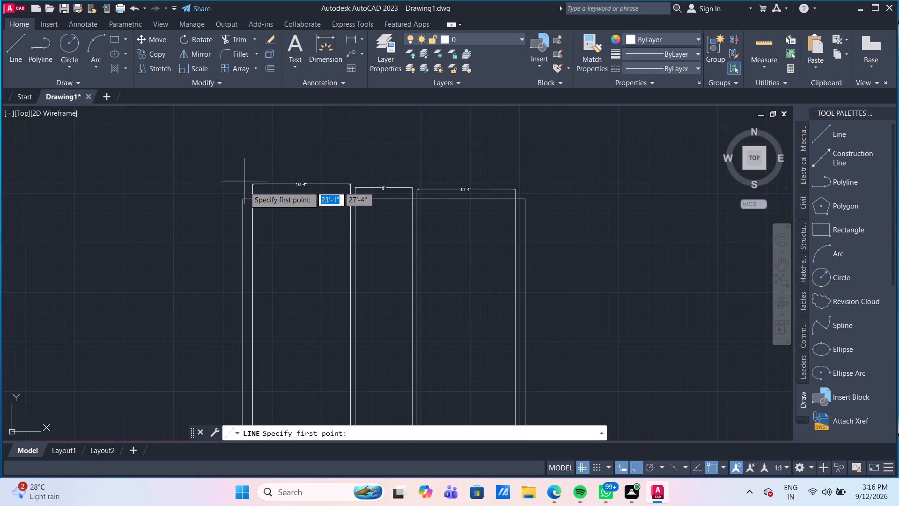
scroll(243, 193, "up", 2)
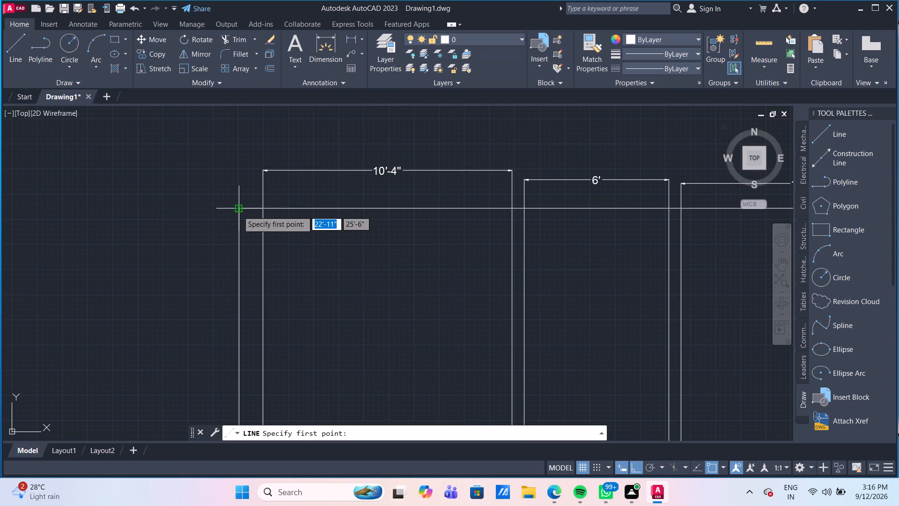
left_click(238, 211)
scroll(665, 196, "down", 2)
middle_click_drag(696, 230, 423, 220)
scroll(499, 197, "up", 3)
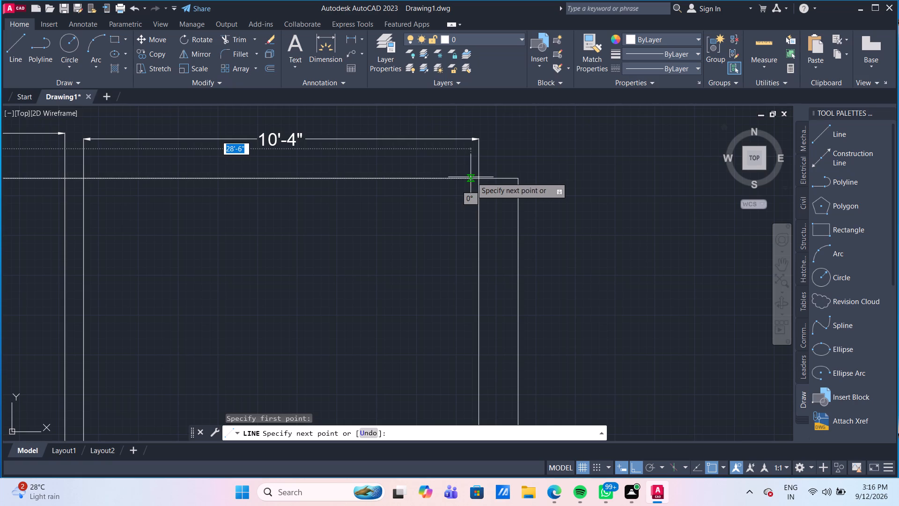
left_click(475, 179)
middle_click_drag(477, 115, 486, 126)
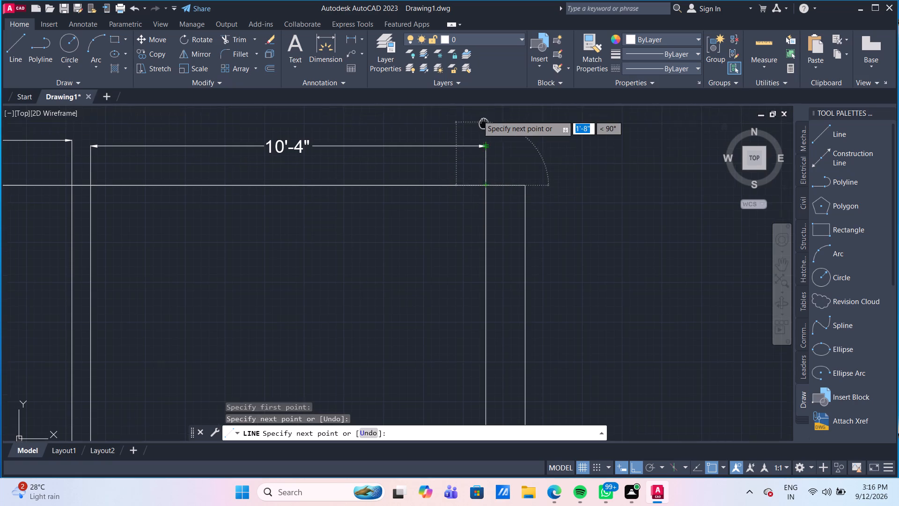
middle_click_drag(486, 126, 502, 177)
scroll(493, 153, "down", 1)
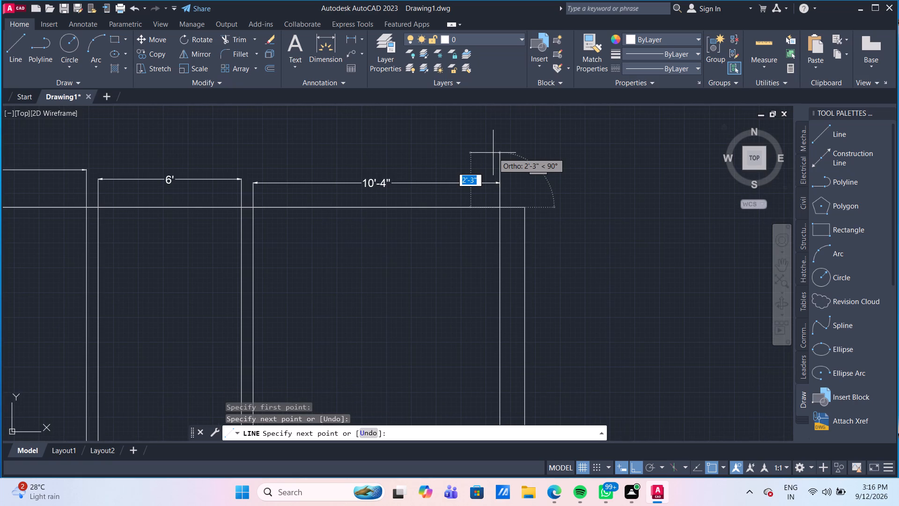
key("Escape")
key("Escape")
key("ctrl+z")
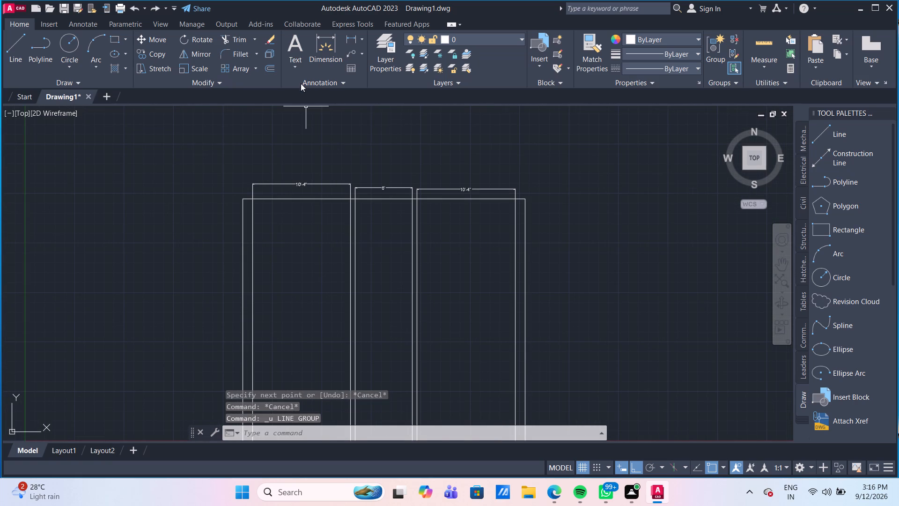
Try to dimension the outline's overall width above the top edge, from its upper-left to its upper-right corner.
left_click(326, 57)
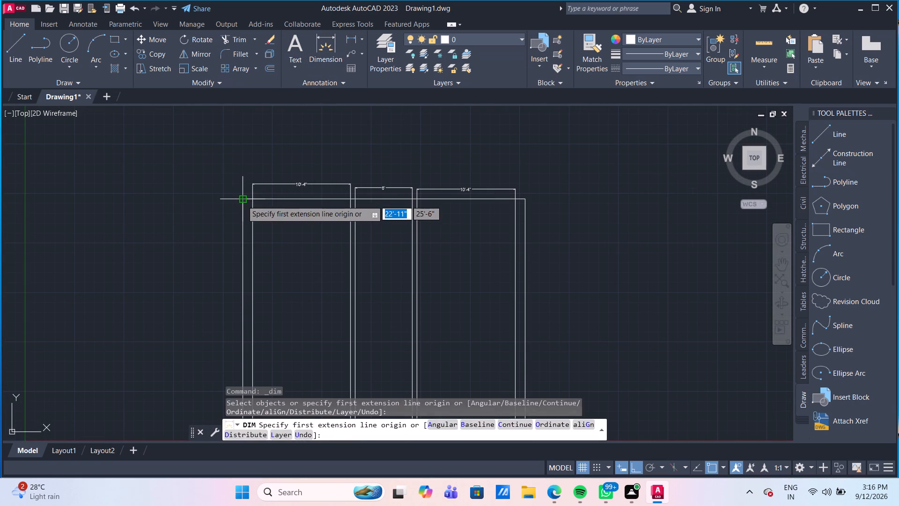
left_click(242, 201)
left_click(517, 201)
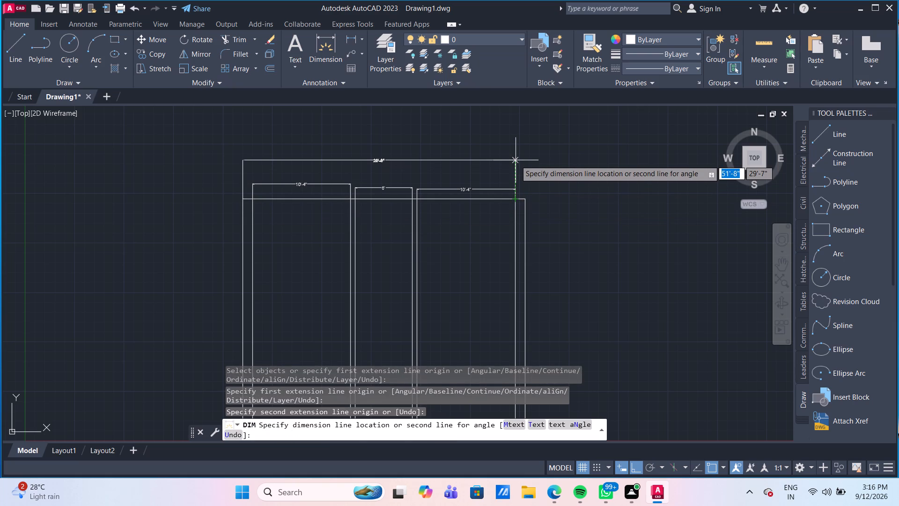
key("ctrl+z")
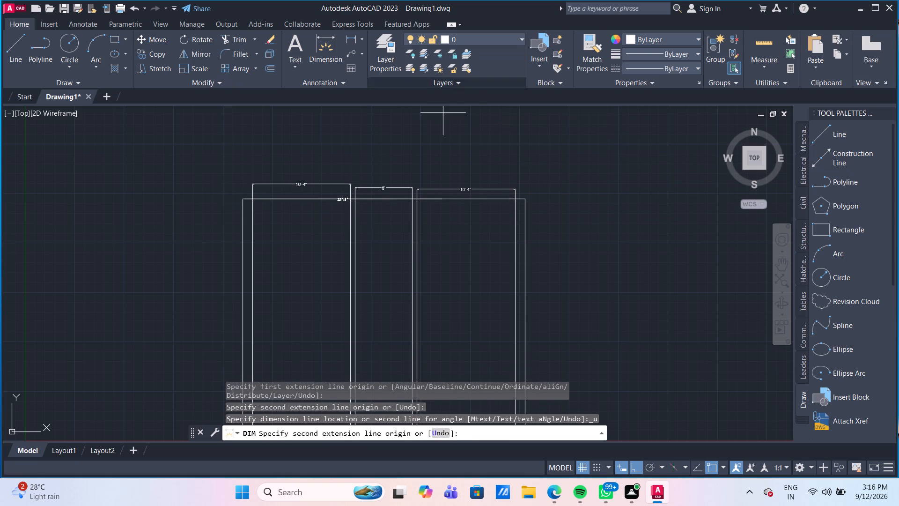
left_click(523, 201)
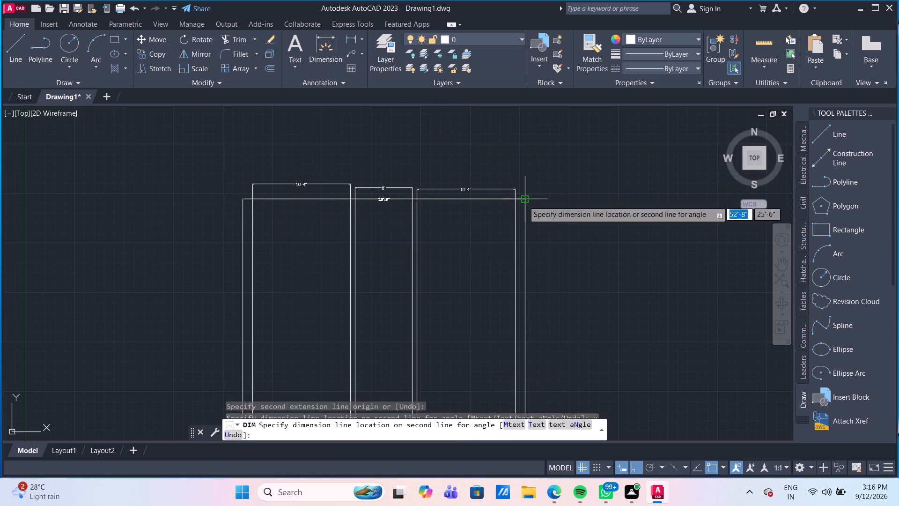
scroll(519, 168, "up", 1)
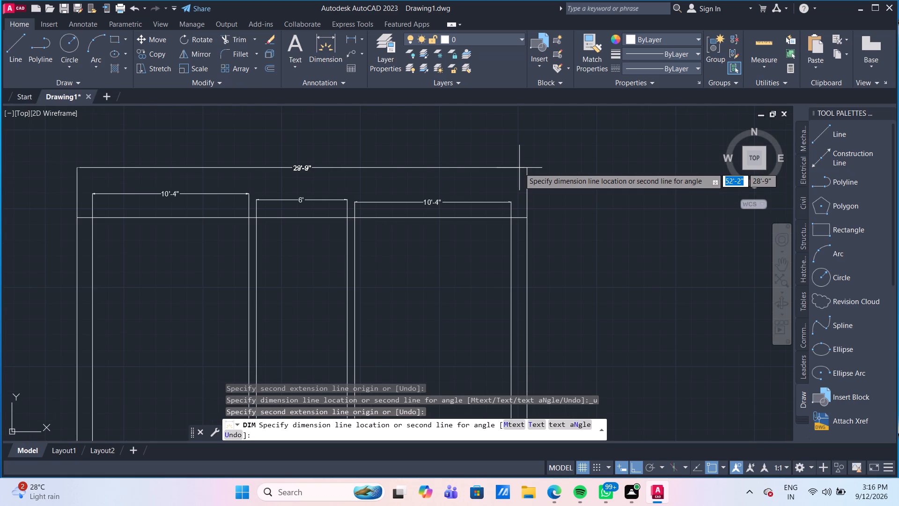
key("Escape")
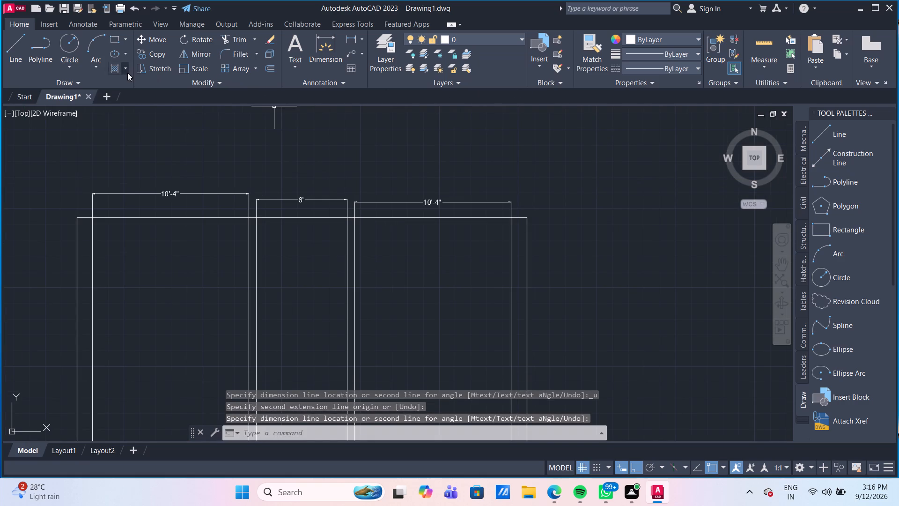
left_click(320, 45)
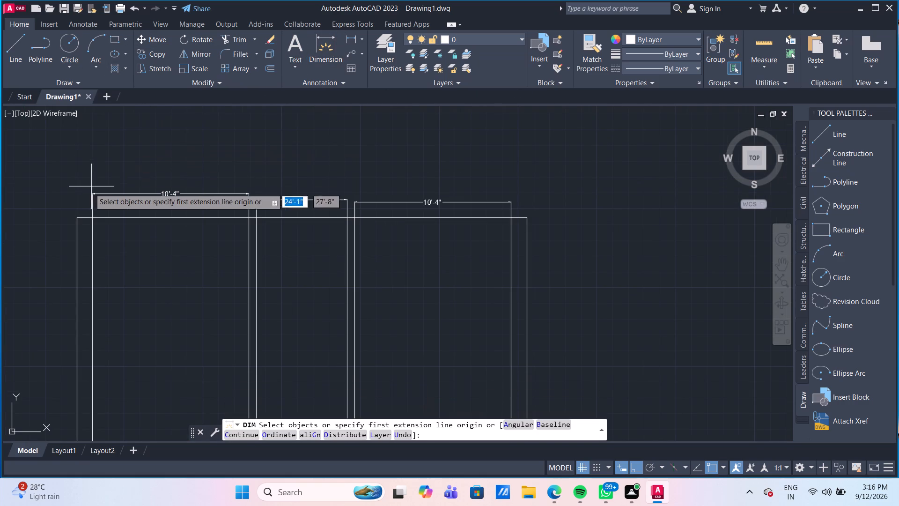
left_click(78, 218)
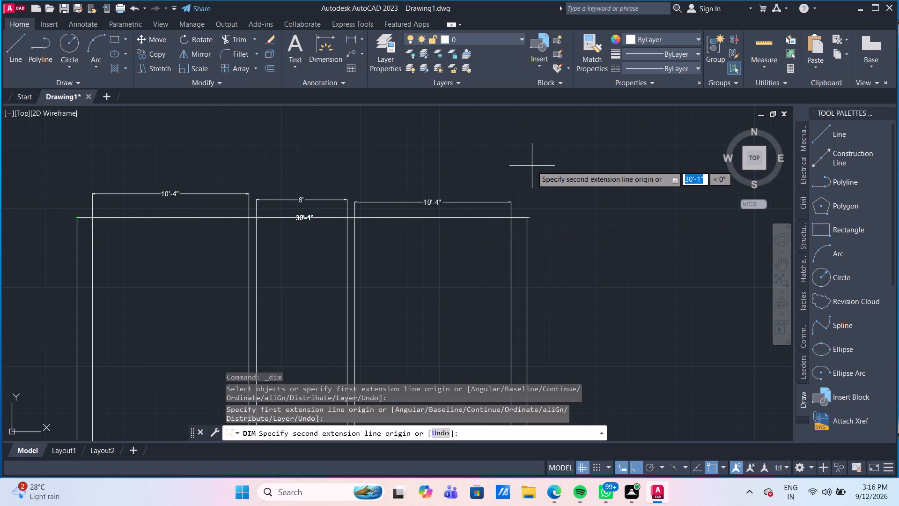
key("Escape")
Erase the whole plan, including the outline, the inner vertical lines and the three bay dimensions.
scroll(532, 166, "down", 2)
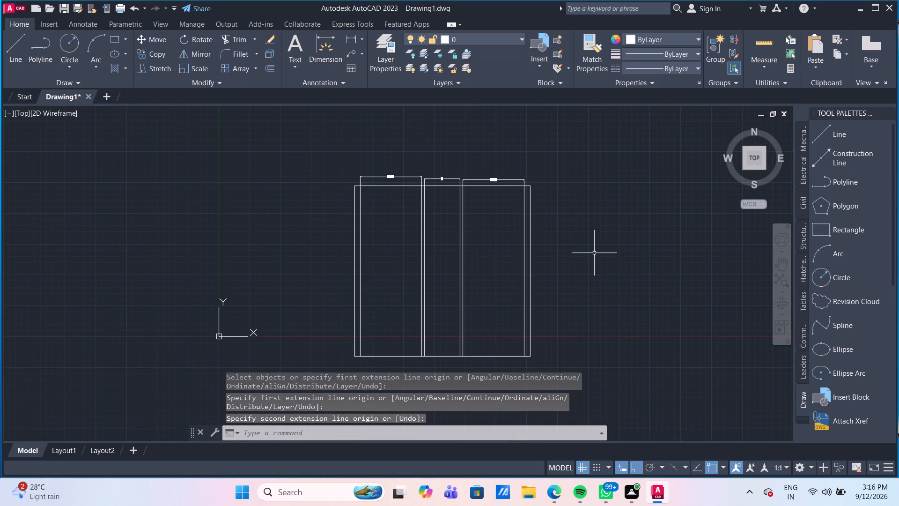
middle_click_drag(593, 252, 554, 199)
left_click_drag(544, 335, 505, 282)
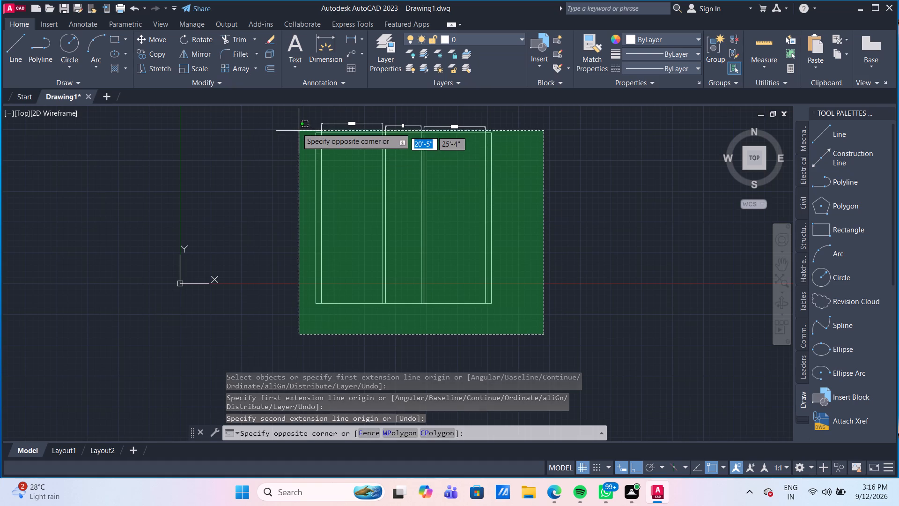
left_click(290, 114)
key("Delete")
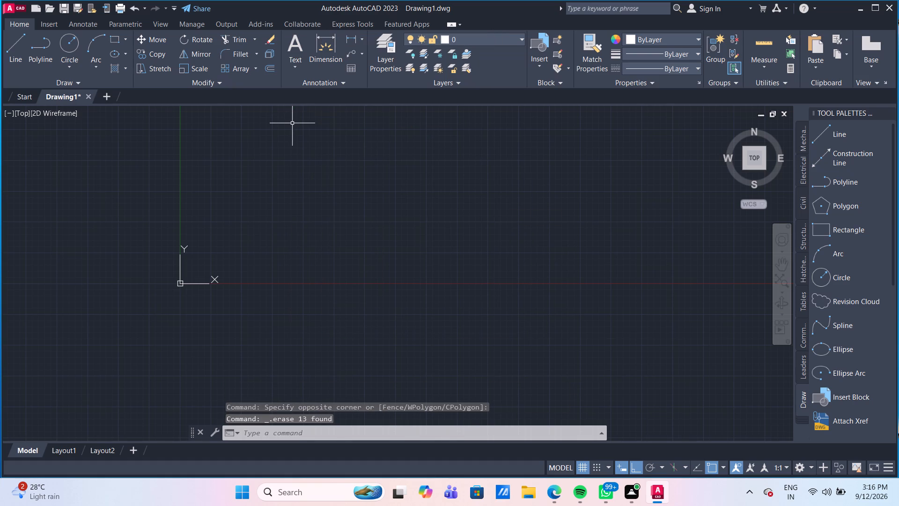
Draw a new 30' by 30' rectangle above and to the right of the origin.
left_click(118, 40)
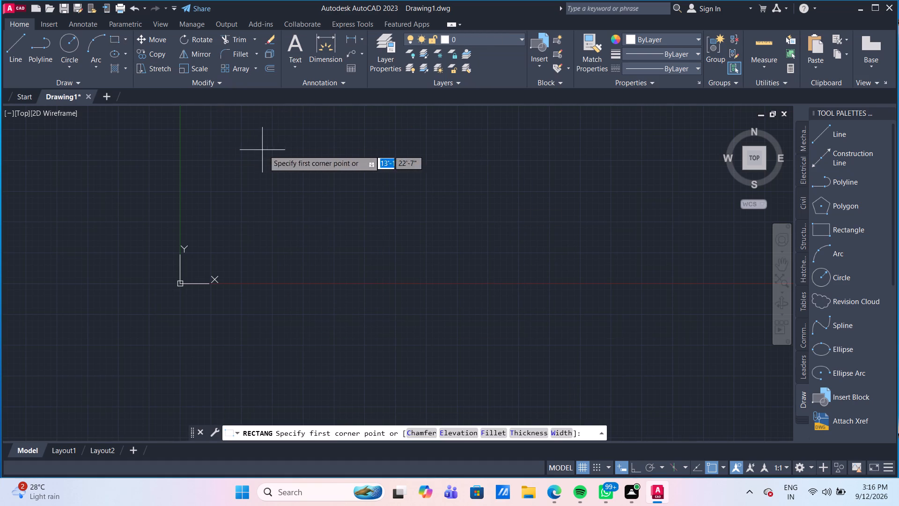
middle_click_drag(323, 149, 326, 238)
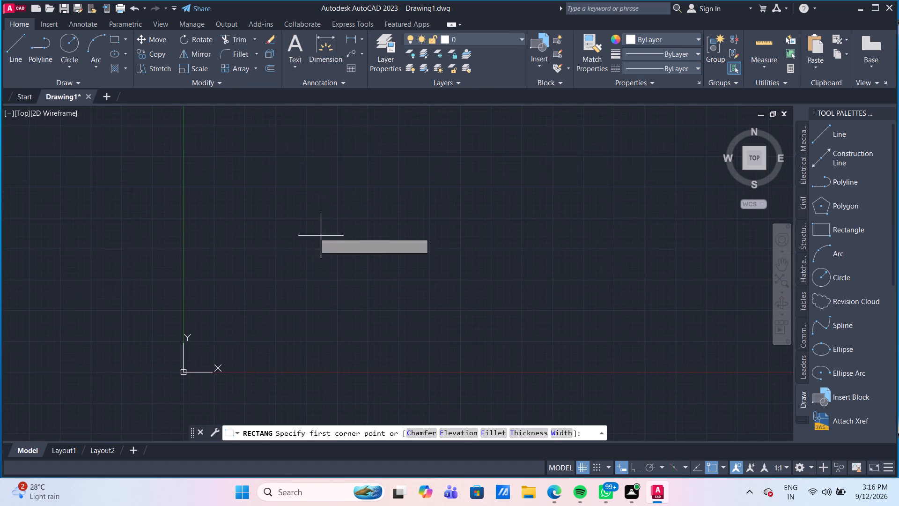
left_click(323, 146)
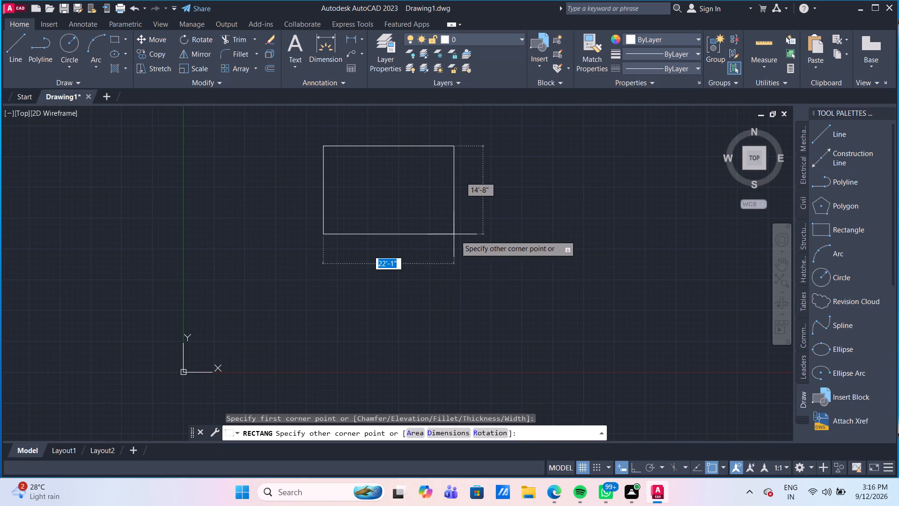
type("30")
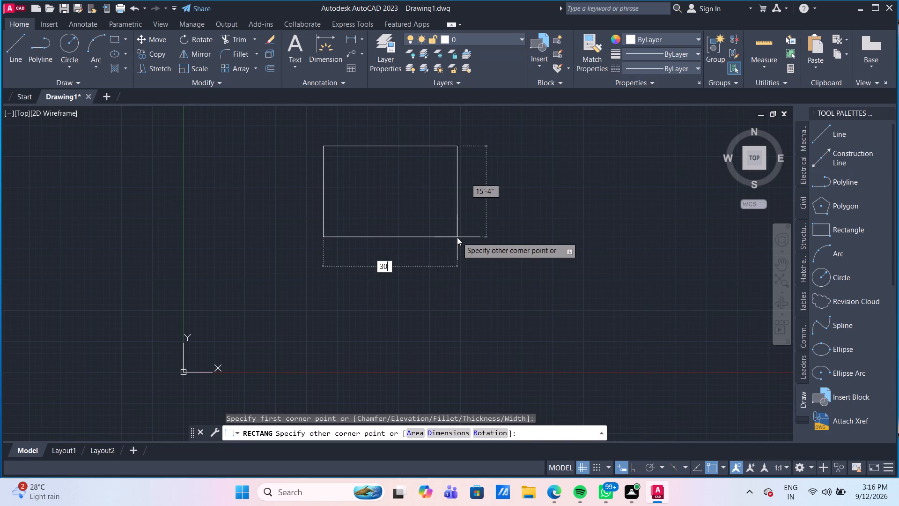
key("apostrophe")
key("Tab")
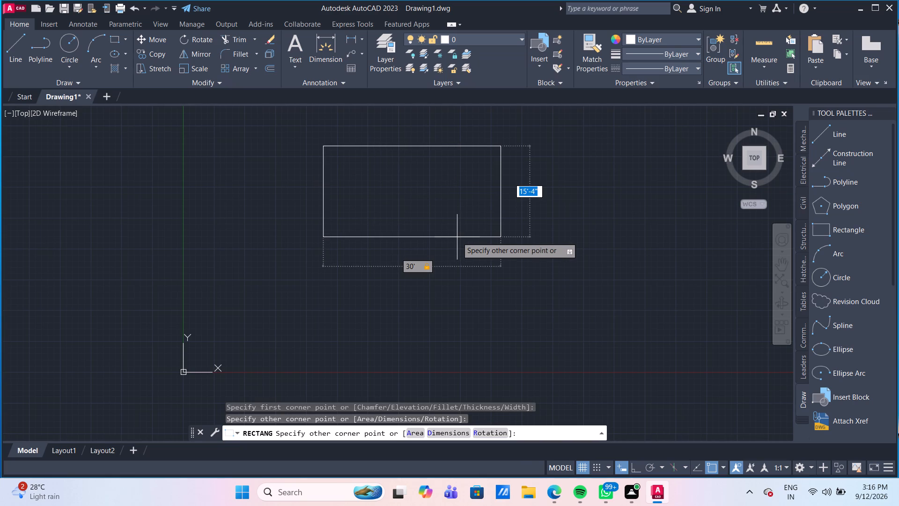
type("30'")
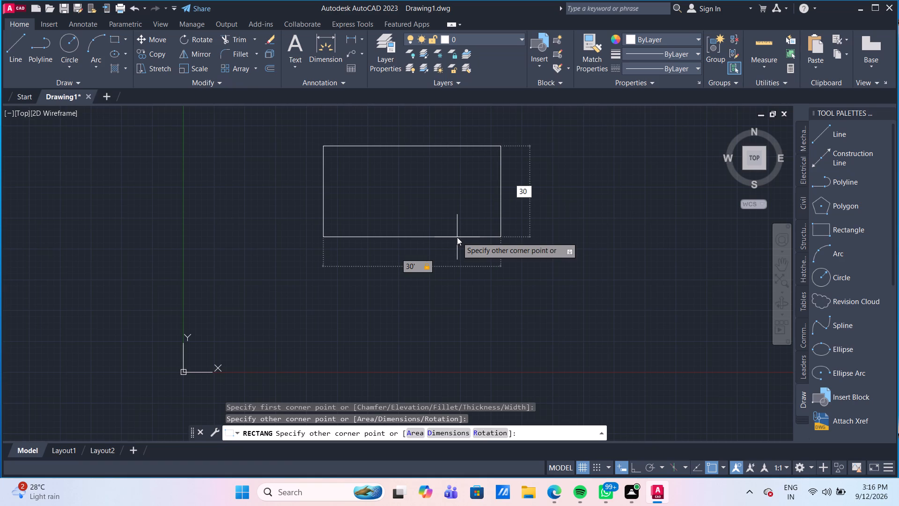
key("Return")
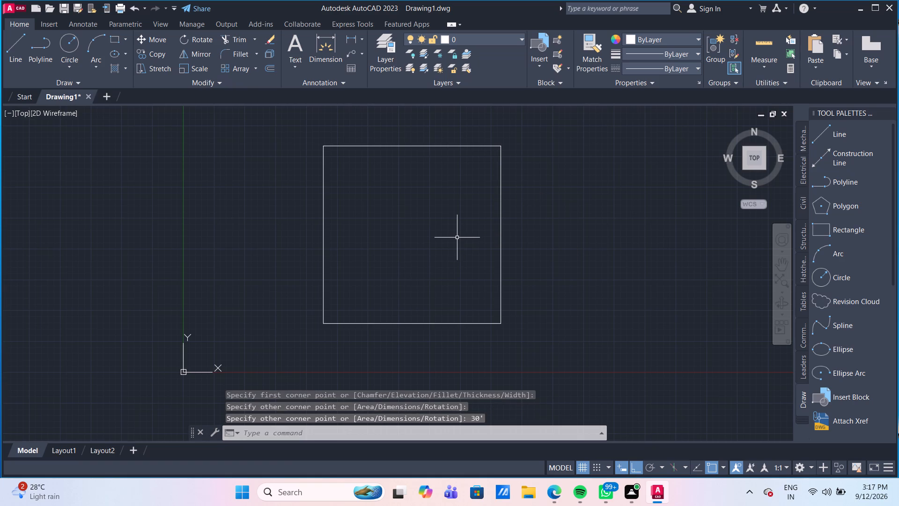
Explode the 30' square into separate lines.
left_click_drag(532, 340, 529, 335)
left_click(270, 129)
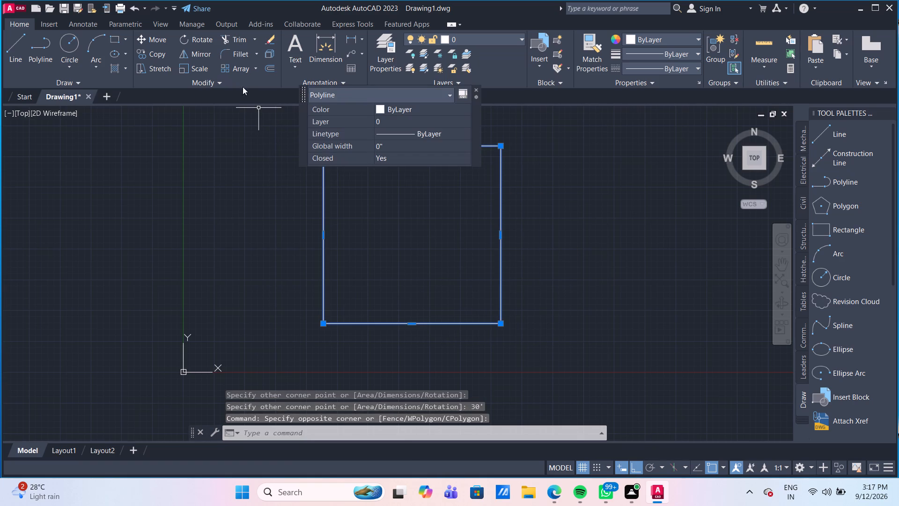
left_click(271, 54)
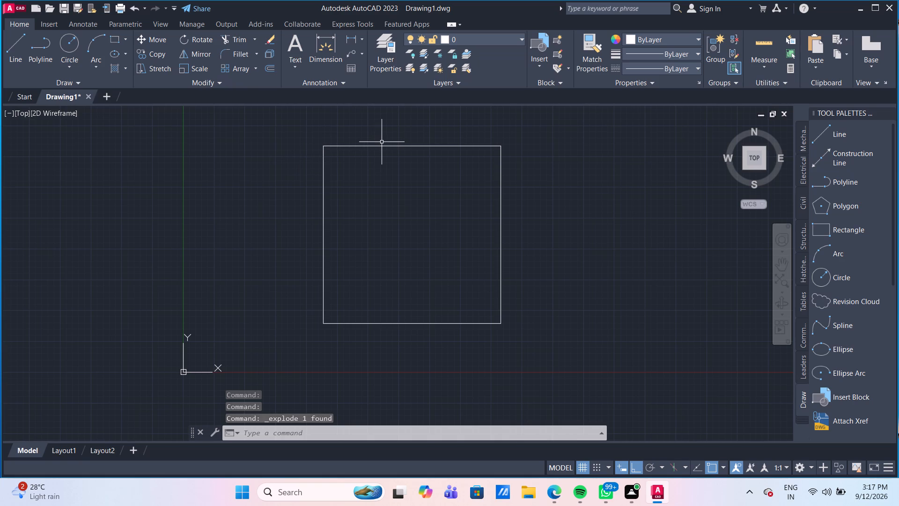
Offset the square's left edge 1' inward, using the Through option of Offset.
key("o")
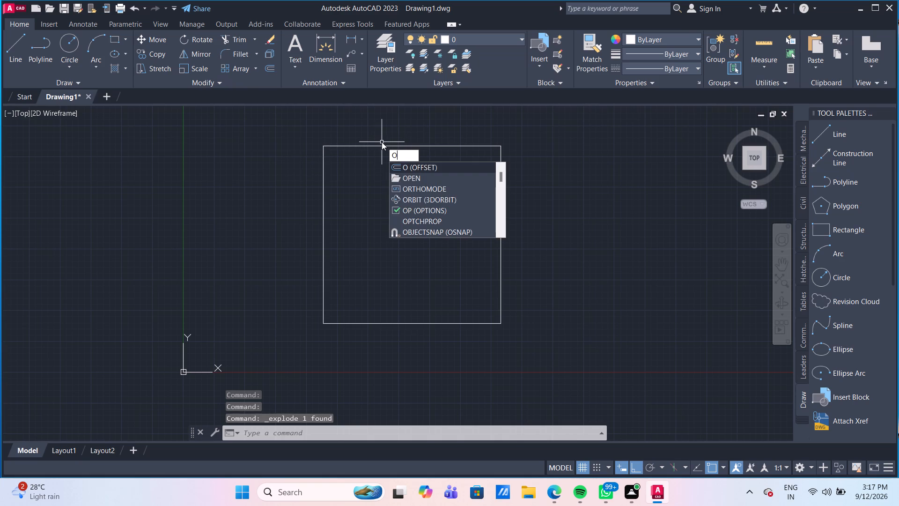
key("Return")
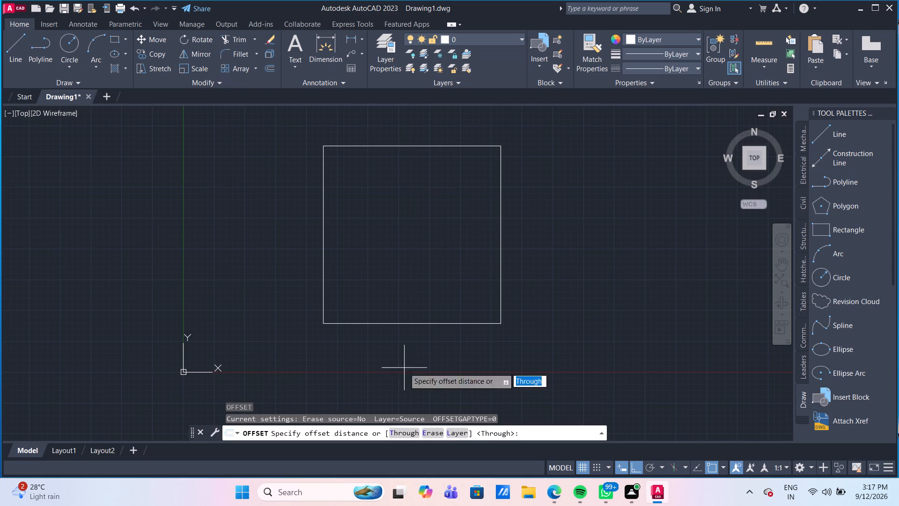
left_click(401, 430)
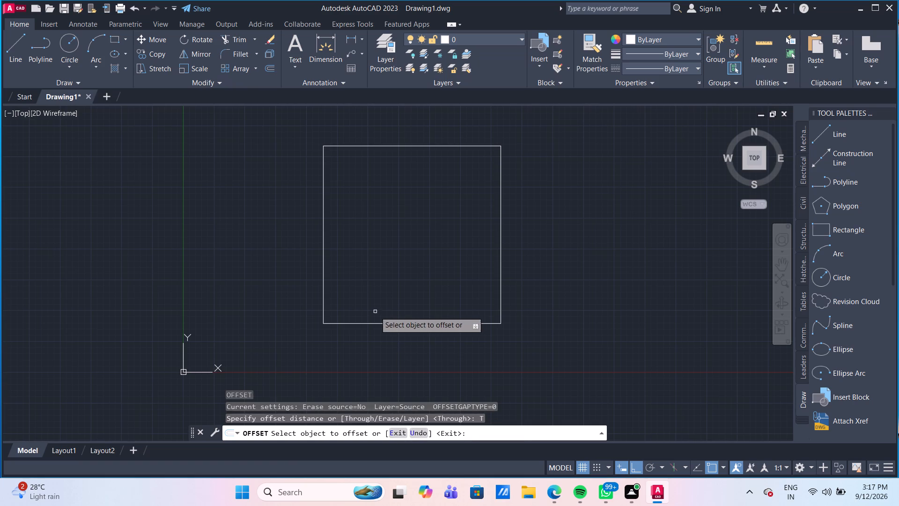
left_click(323, 238)
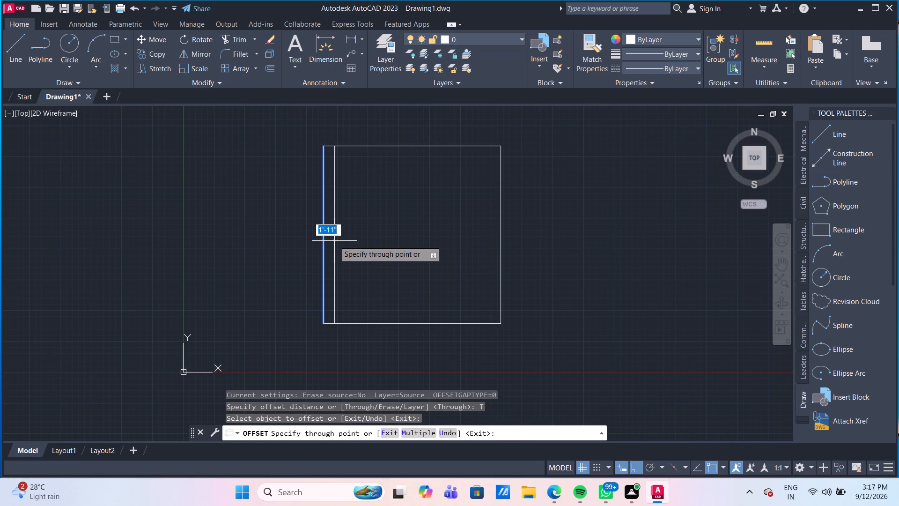
type("1'")
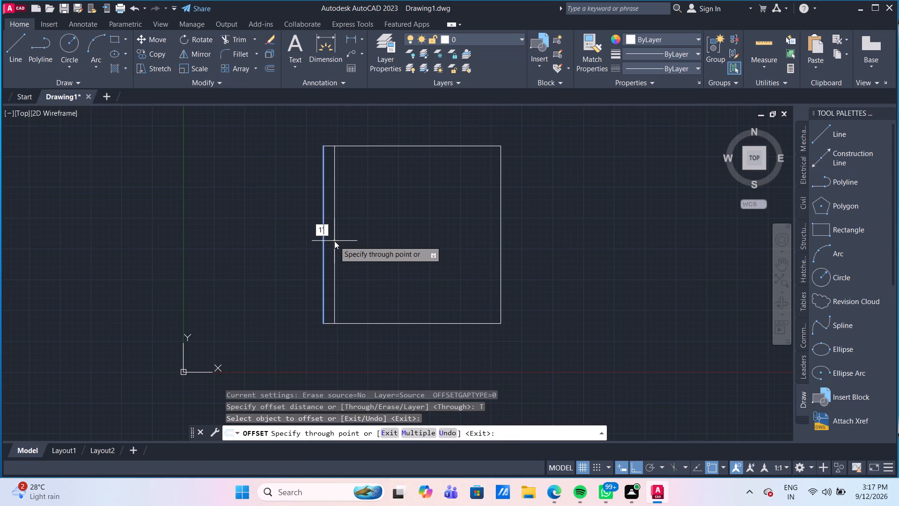
key("Return")
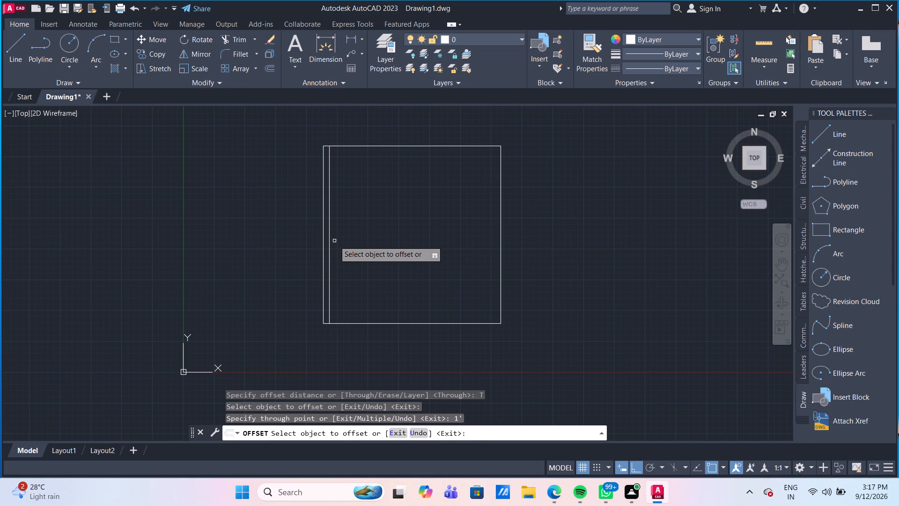
Offset the new inner vertical line 10'4" to the right to set the left bay's width.
left_click(330, 239)
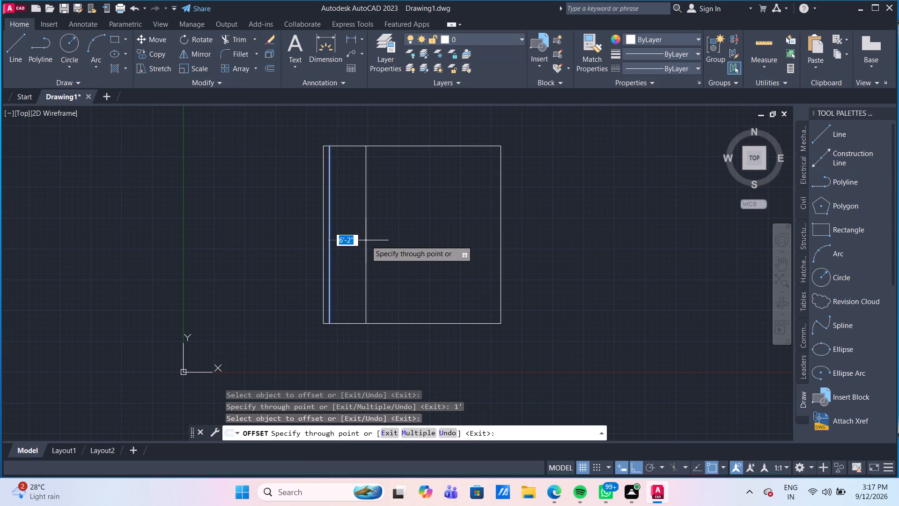
type("10")
key("apostrophe")
type("4\"")
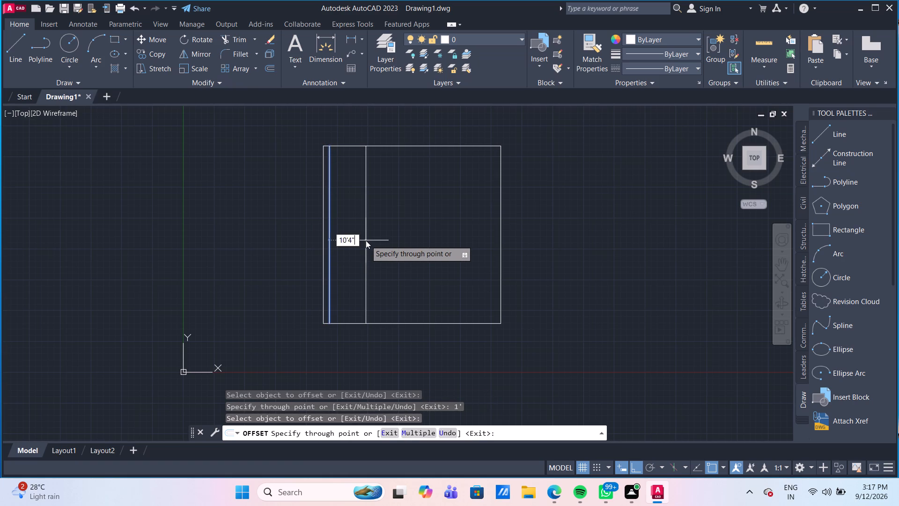
key("Return")
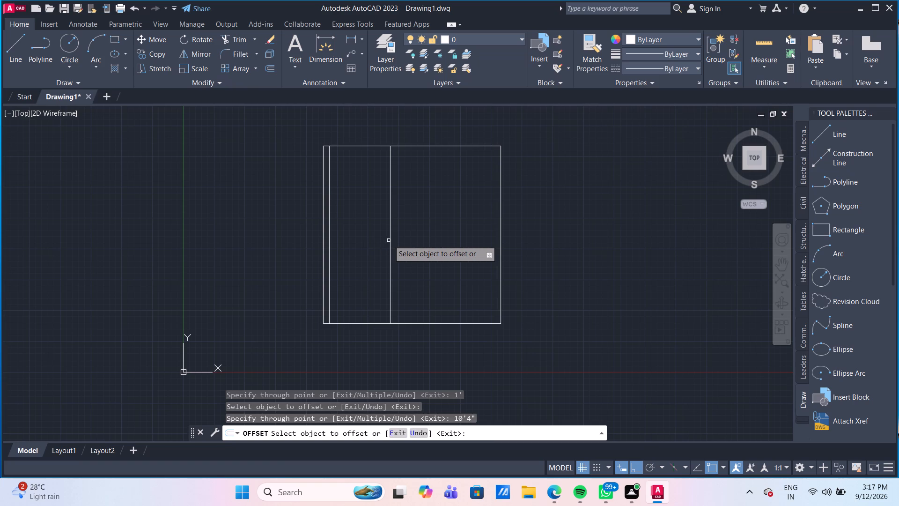
Offset the vertical line closing the left bay 6" to the right to form the first partition.
left_click(391, 239)
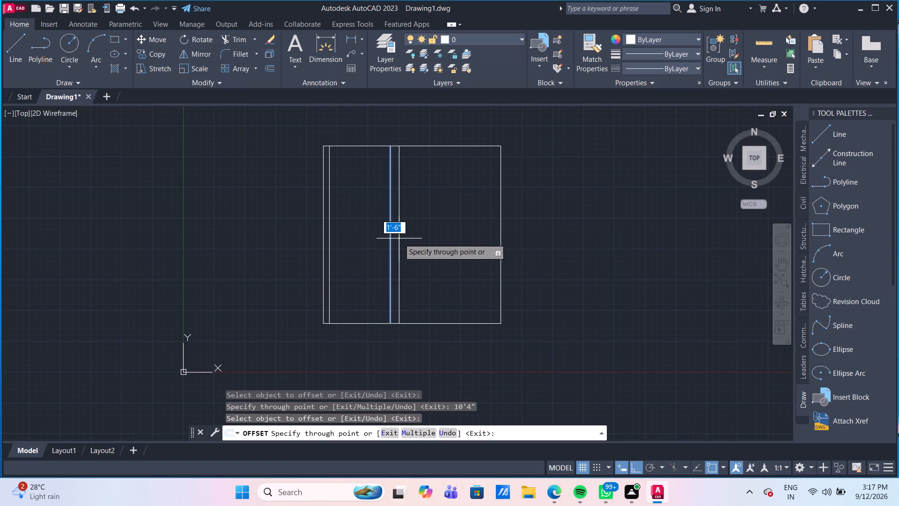
key("6")
key("shift+quotedbl")
key("Return")
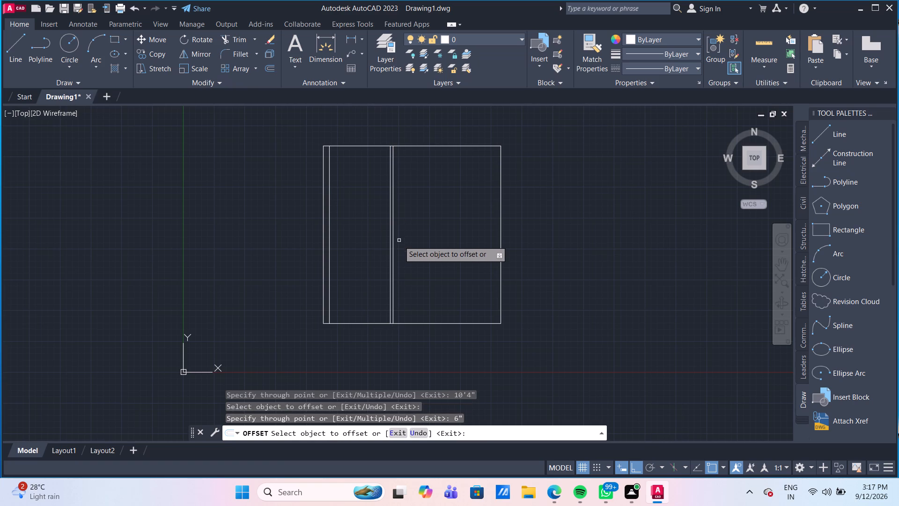
Offset the right-hand line of the first partition 6' to the right to set the middle bay's width.
scroll(410, 218, "up", 1)
middle_click_drag(410, 216, 389, 274)
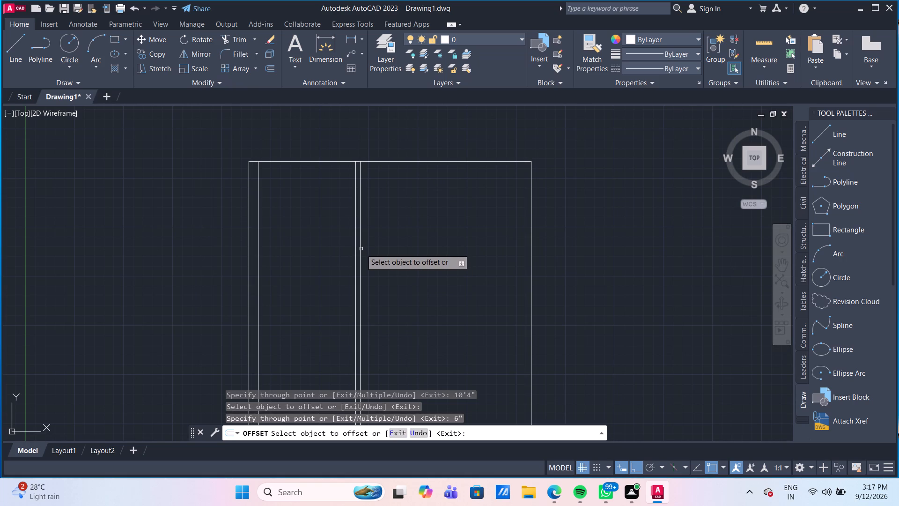
left_click(361, 249)
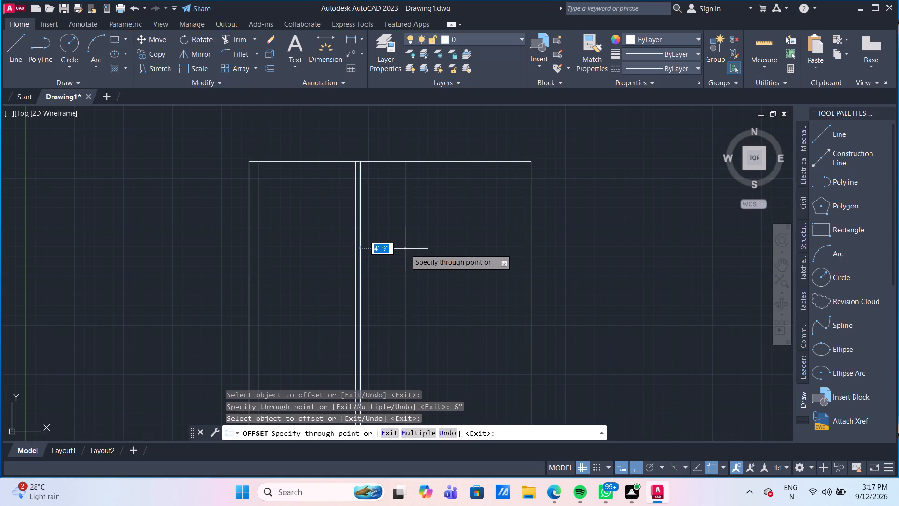
type("6'")
key("Return")
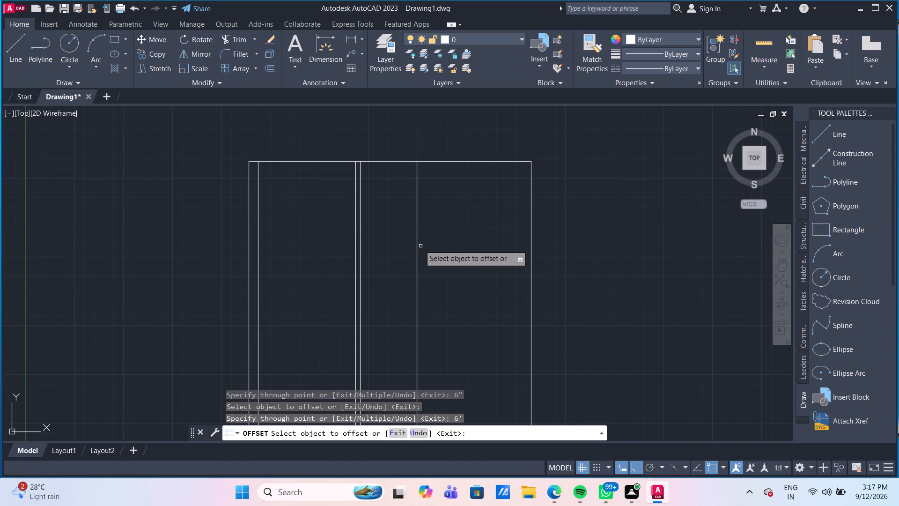
Offset the vertical line closing the middle bay 6" to the right to form the second partition.
left_click(418, 243)
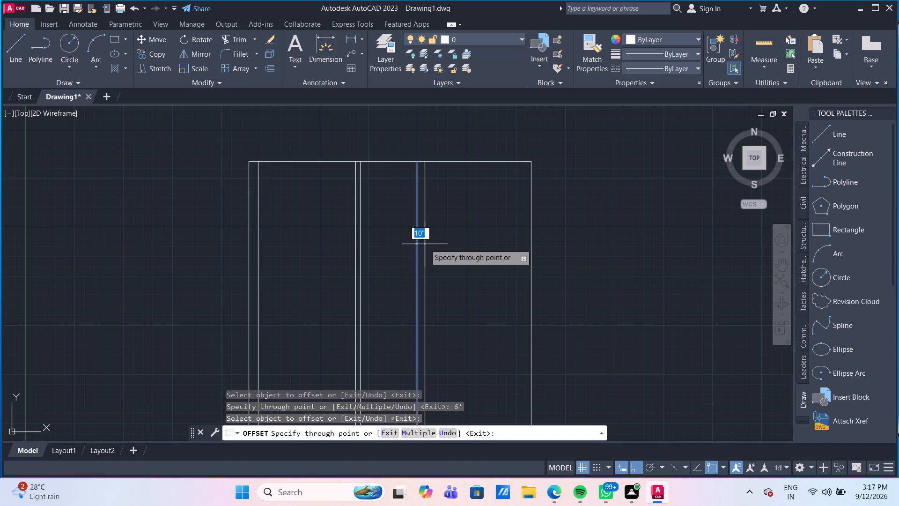
type("6\"")
key("Return")
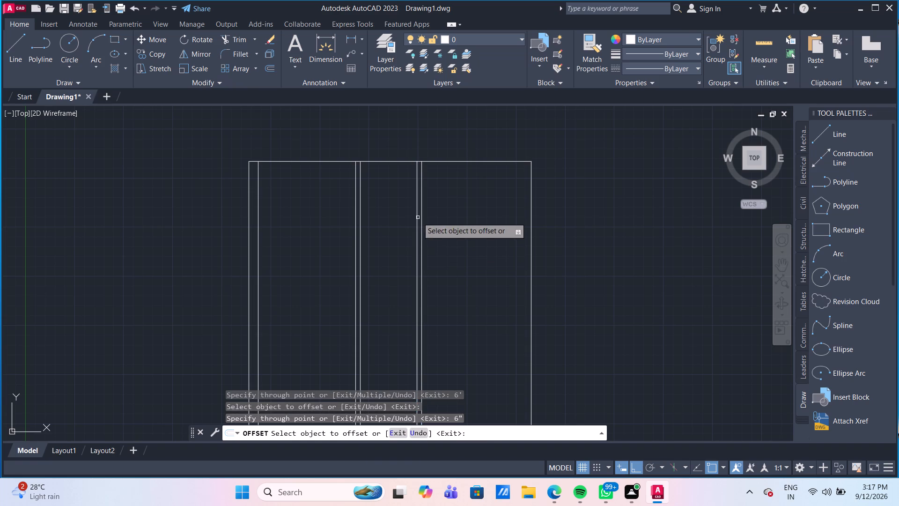
Dimension the clear widths of the left, middle and right bays with linear dimensions placed above the square's top edge.
left_click(326, 40)
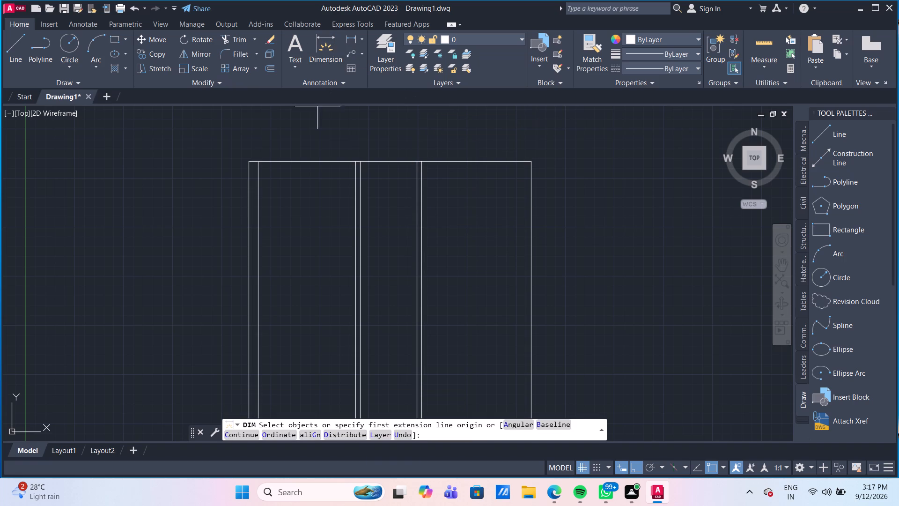
left_click(258, 161)
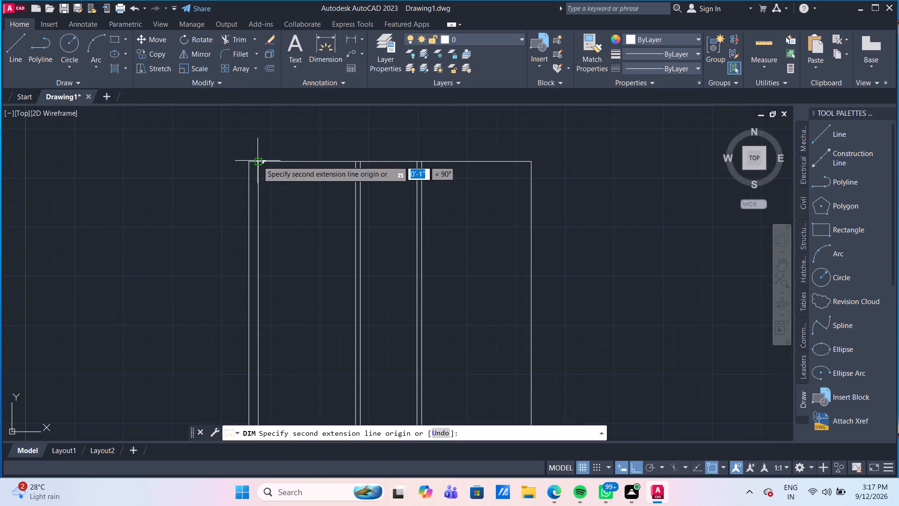
left_click(356, 164)
left_click(351, 141)
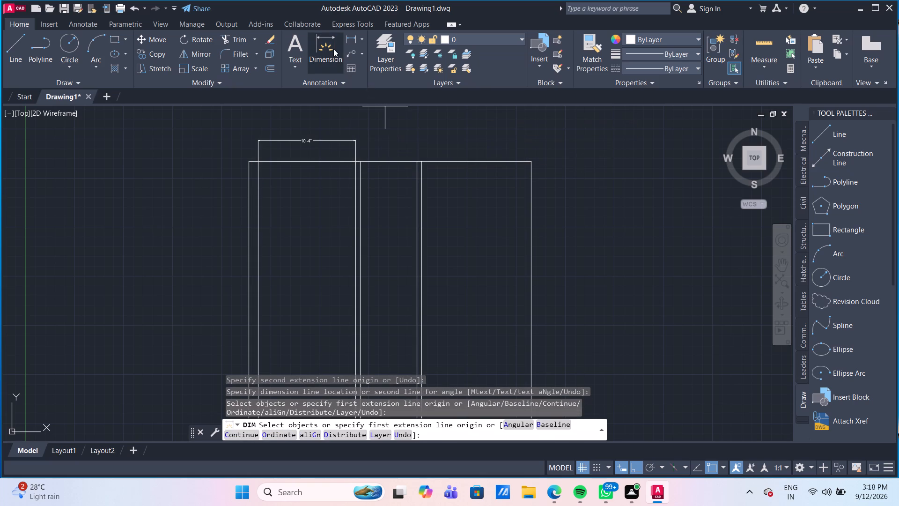
left_click_drag(333, 49, 338, 57)
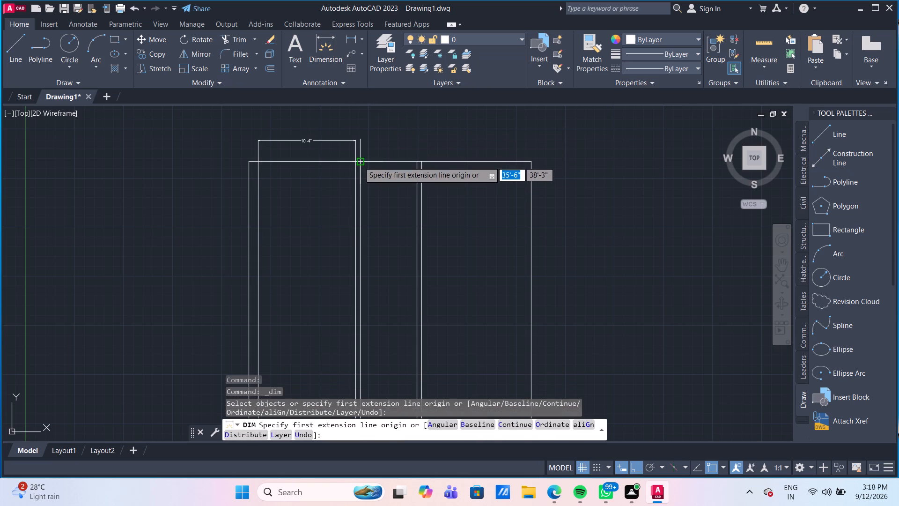
left_click(360, 160)
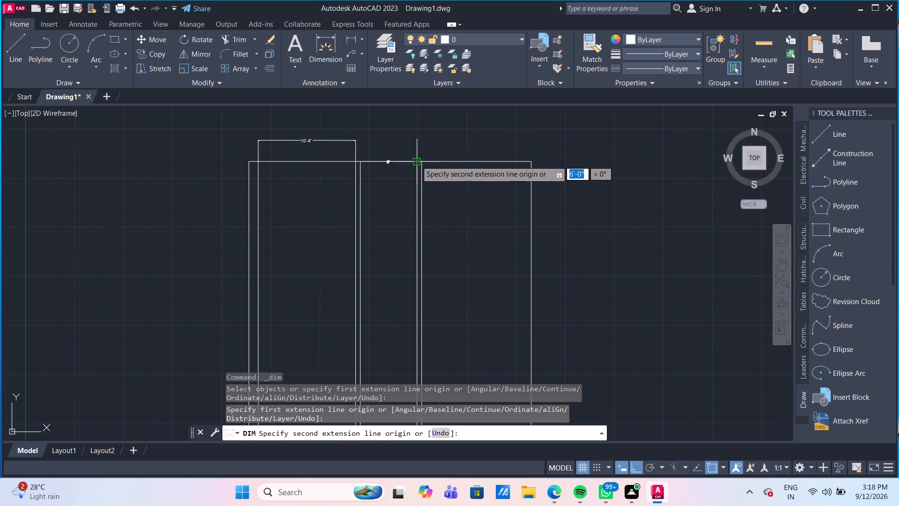
left_click(416, 161)
left_click(416, 143)
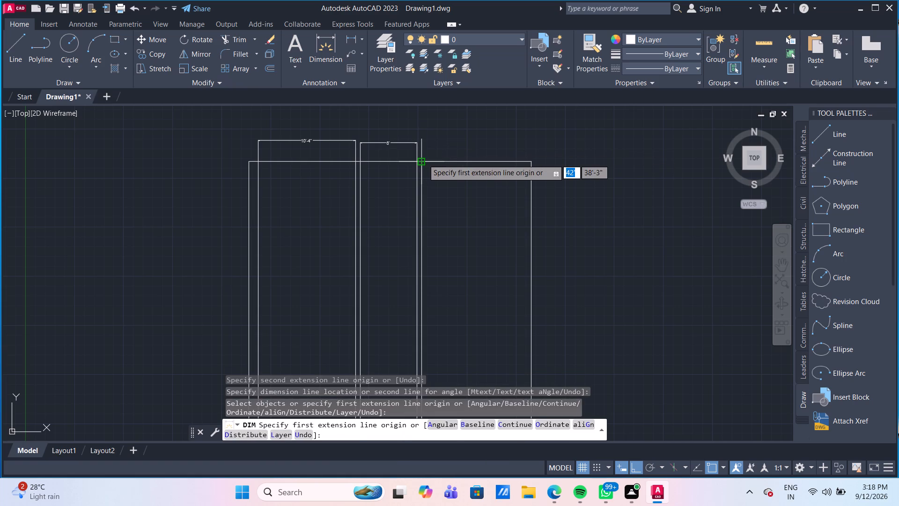
left_click(423, 159)
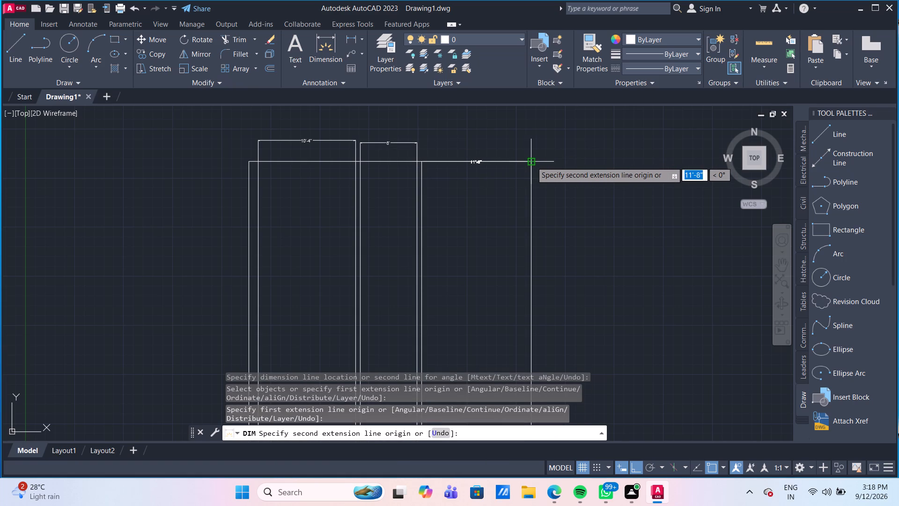
left_click(531, 162)
left_click(526, 141)
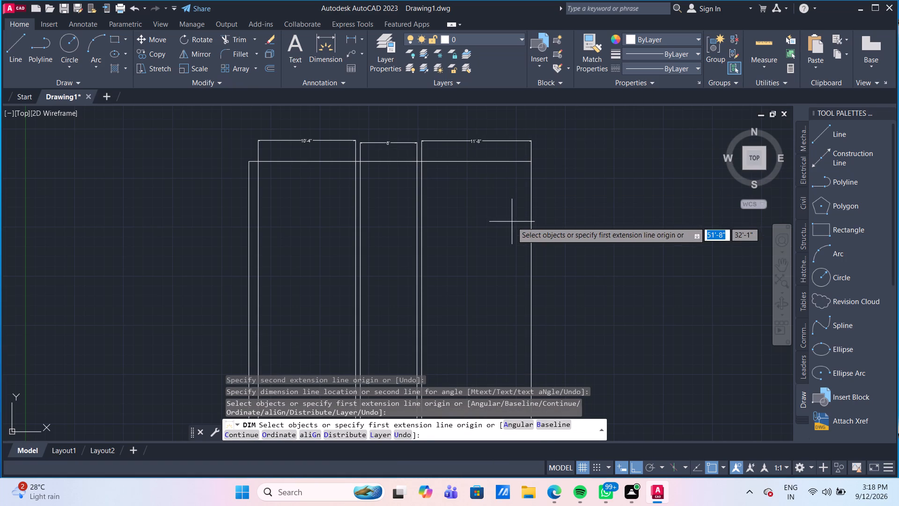
scroll(490, 214, "up", 1)
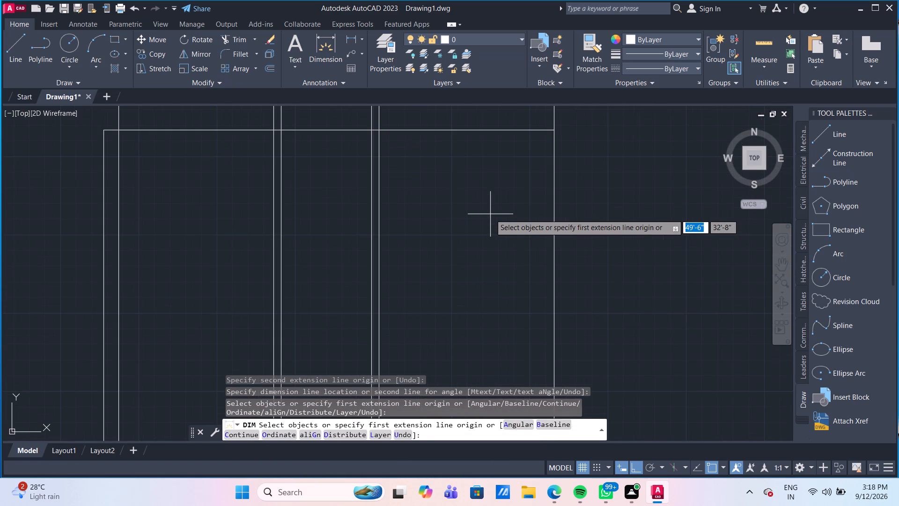
middle_click_drag(490, 214, 480, 254)
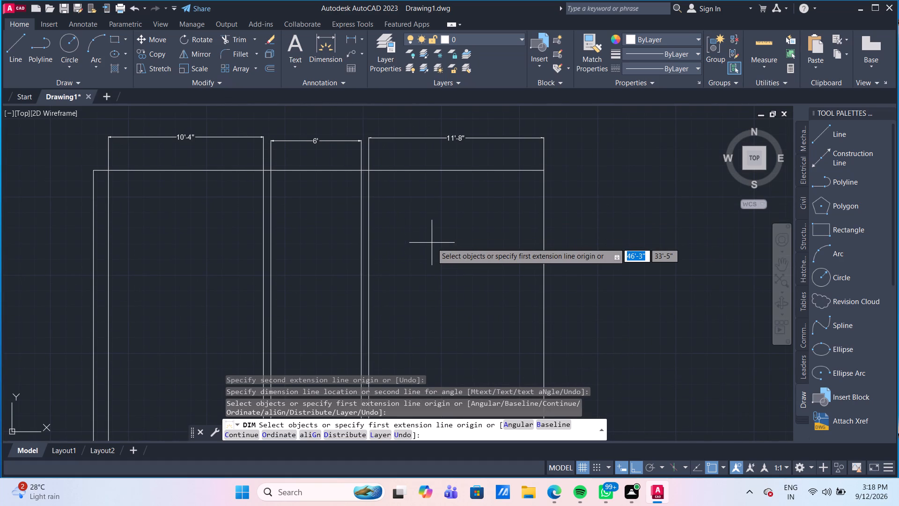
key("Escape")
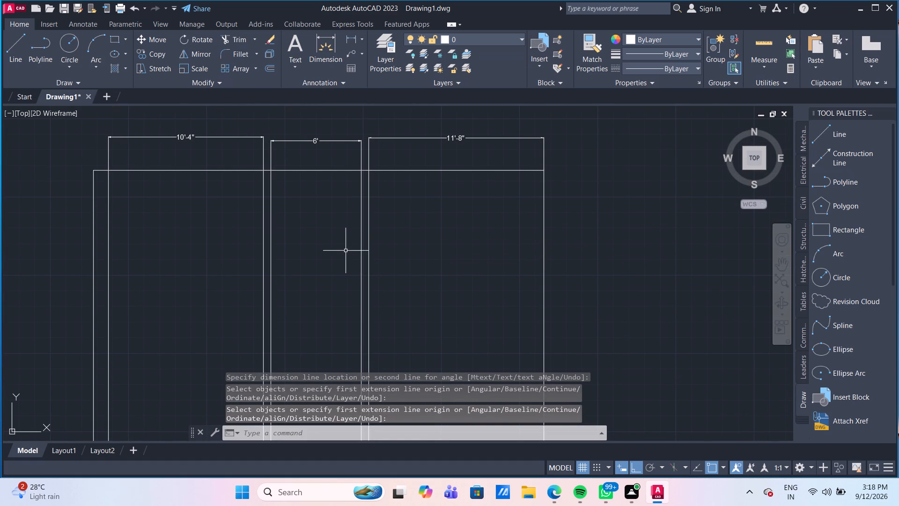
Dimension the overall width of the square between its top corners, placing the dimension line inside, below the top edge.
scroll(345, 251, "down", 1)
scroll(274, 249, "up", 1)
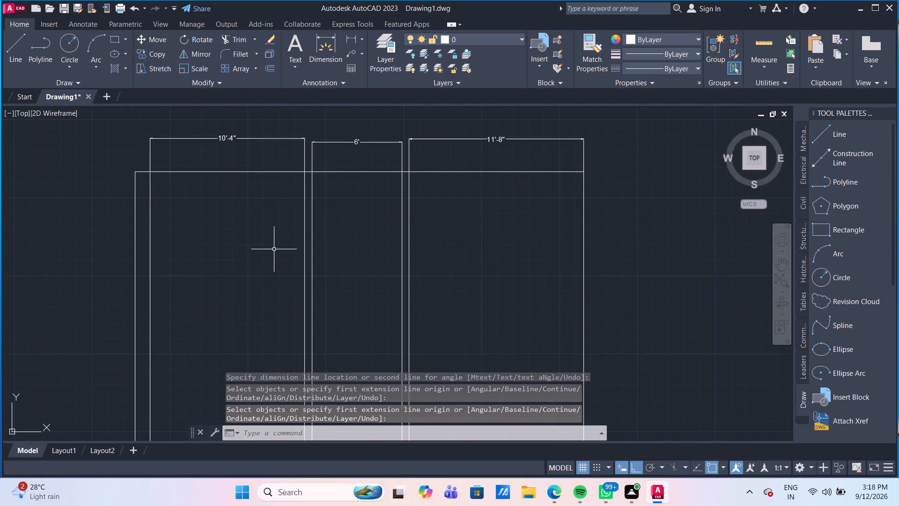
middle_click_drag(274, 249, 320, 253)
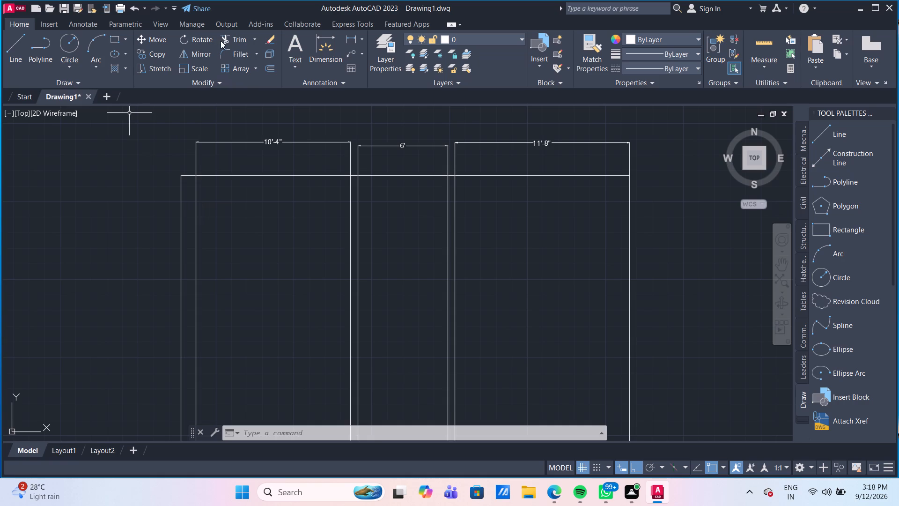
left_click(314, 52)
left_click(179, 175)
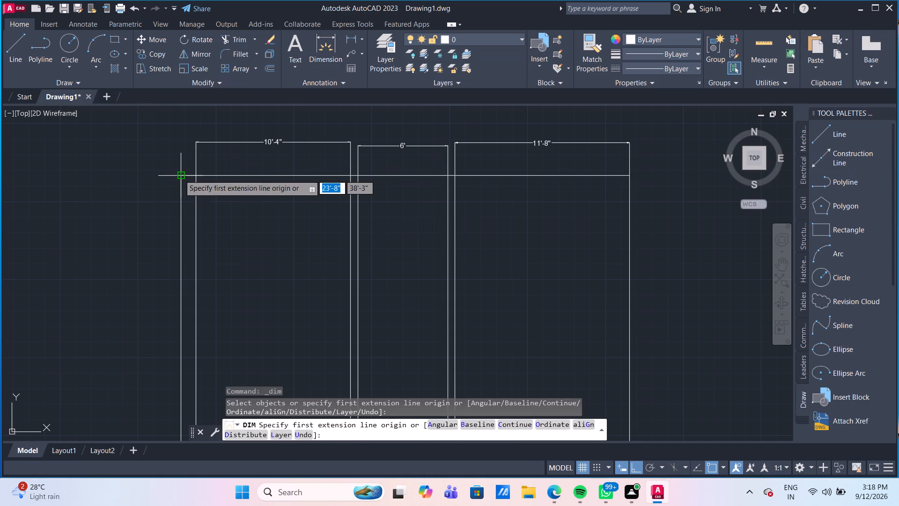
left_click(630, 177)
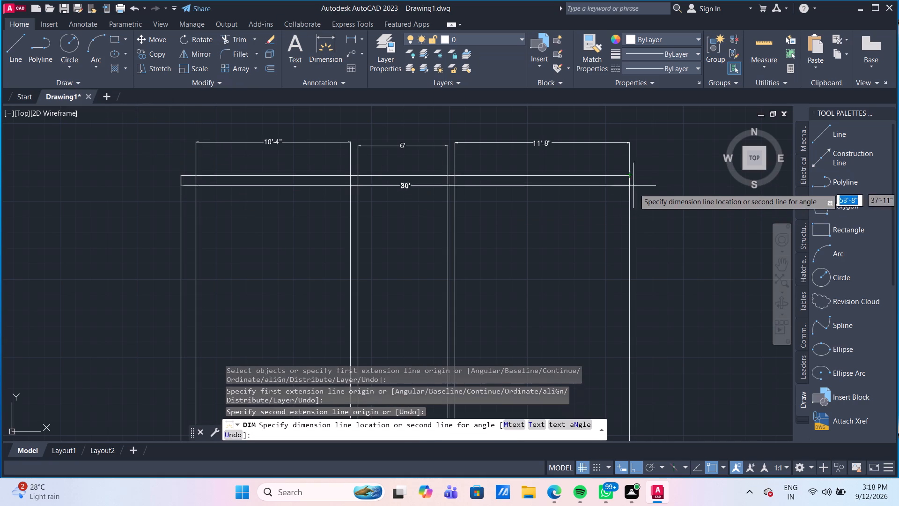
left_click(634, 228)
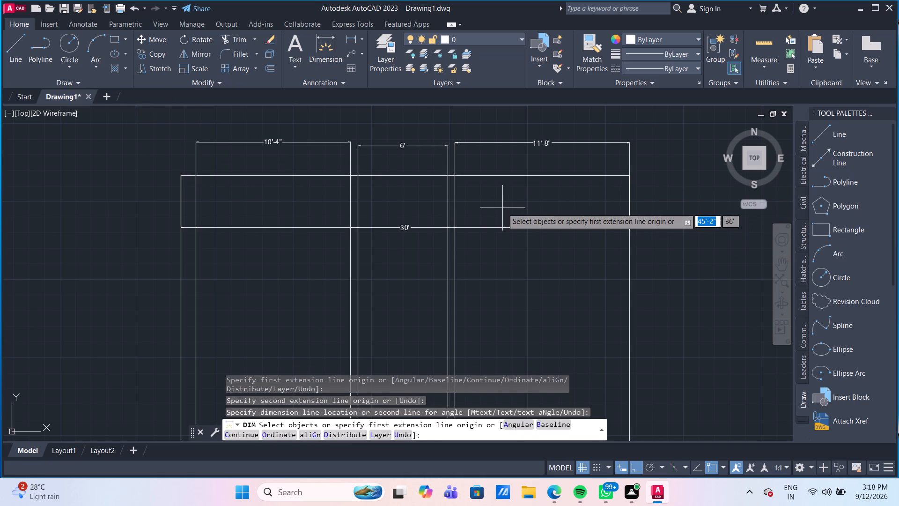
key("Escape")
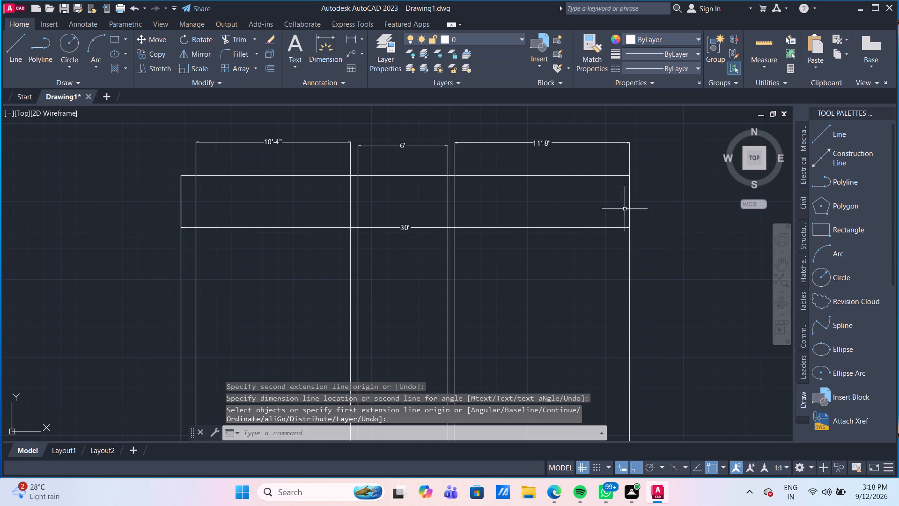
Dimension the thicknesses of the left wall and both partitions, placing the dimensions above the square's top edge.
middle_click_drag(650, 210, 633, 214)
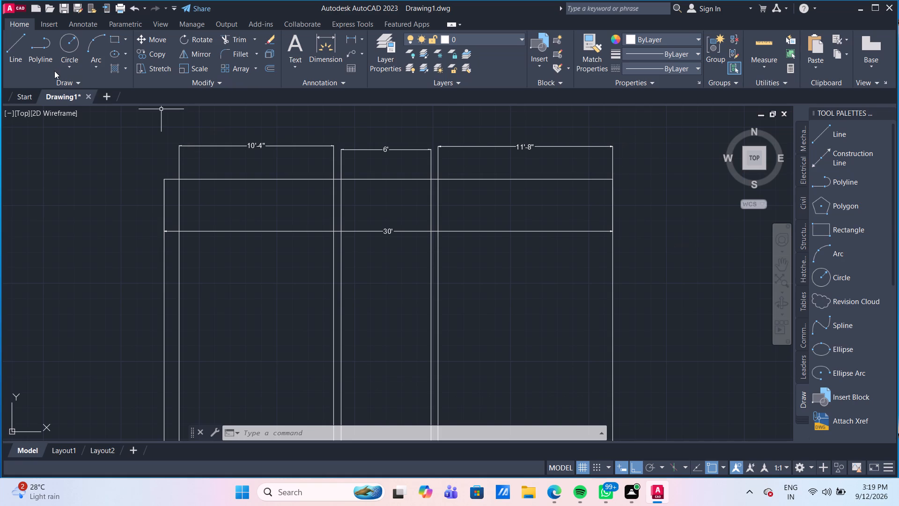
left_click(338, 58)
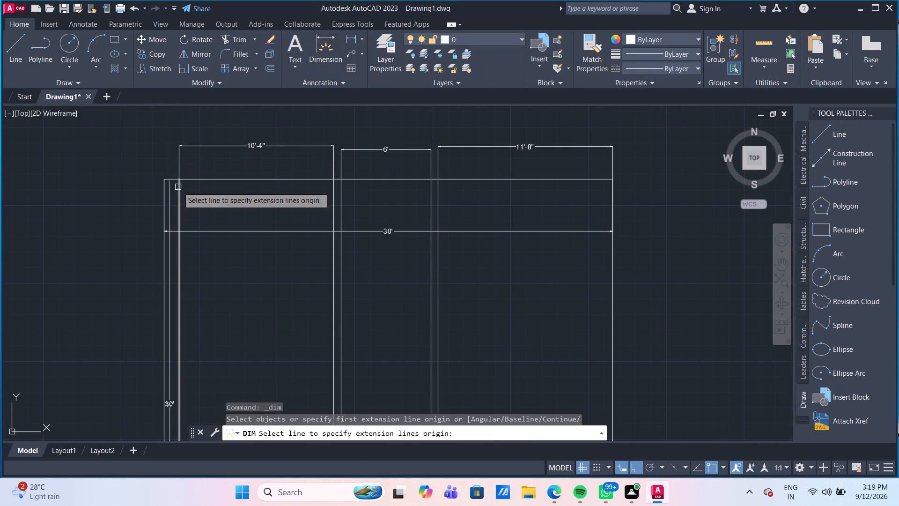
left_click(162, 178)
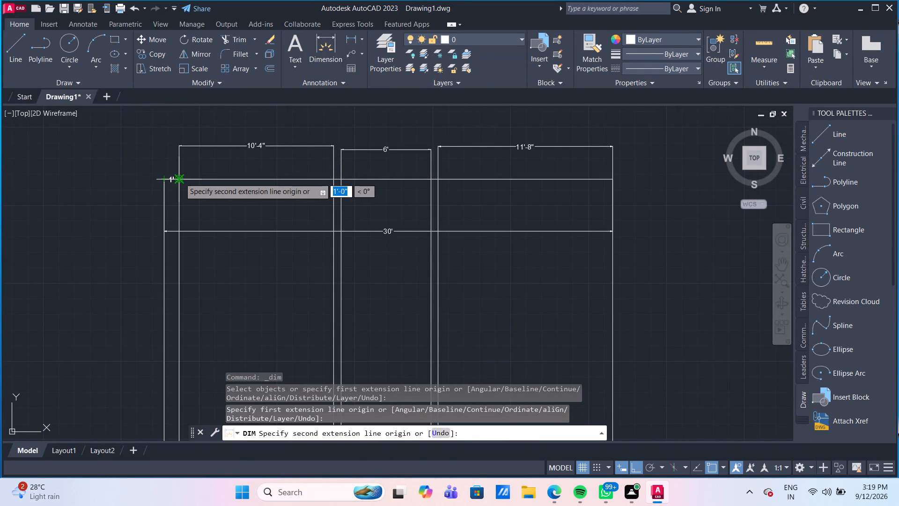
left_click(180, 178)
left_click(177, 145)
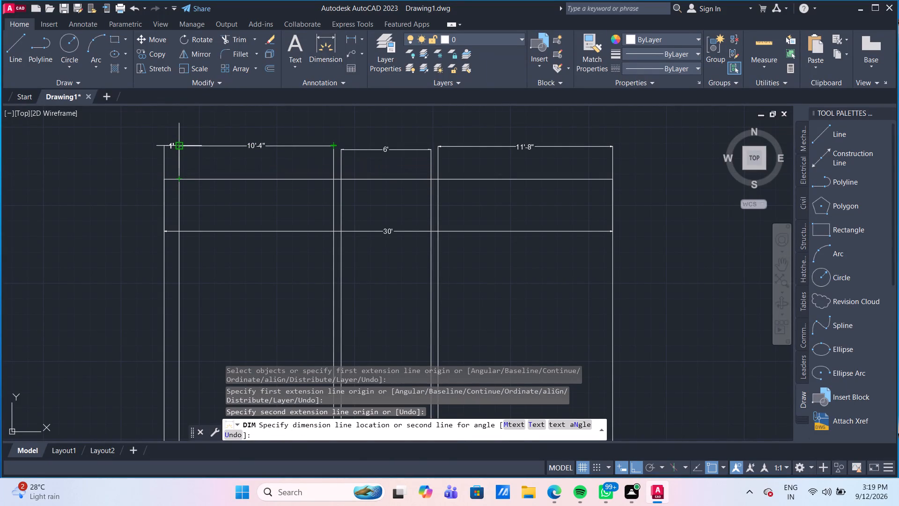
left_click(326, 57)
left_click(333, 180)
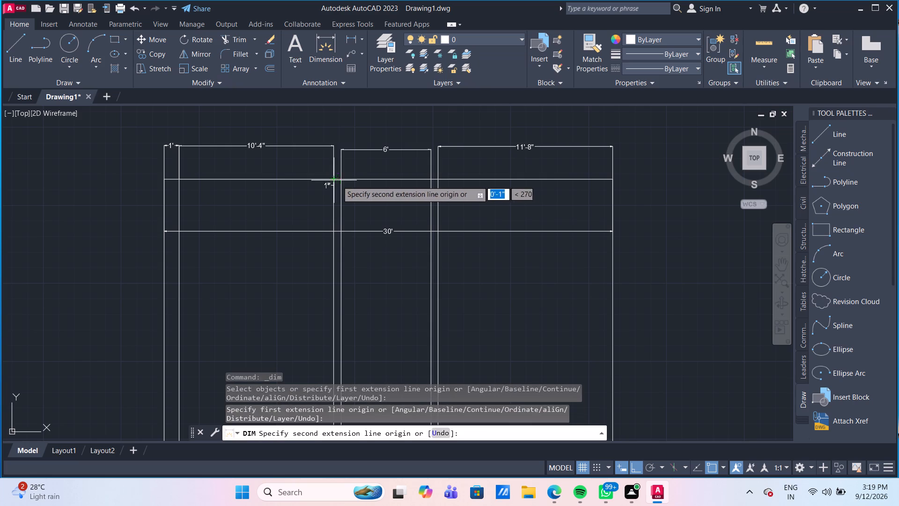
left_click(340, 181)
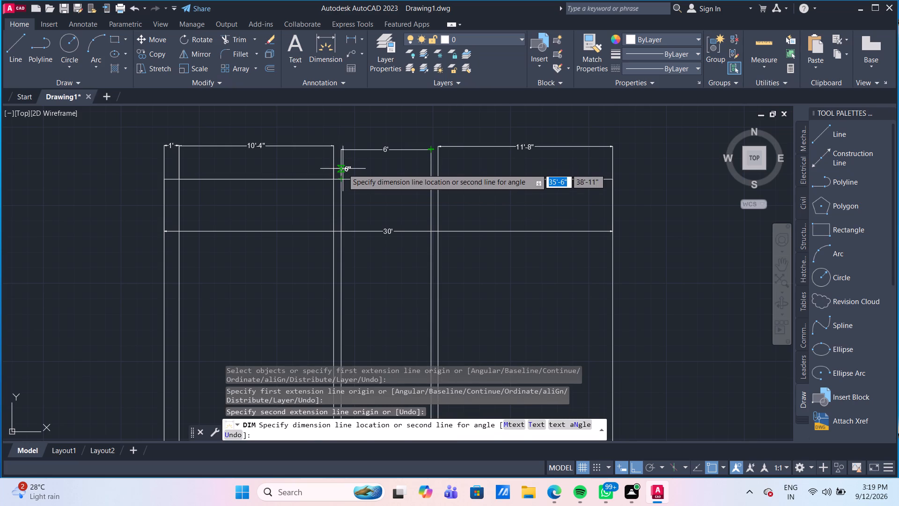
left_click(343, 169)
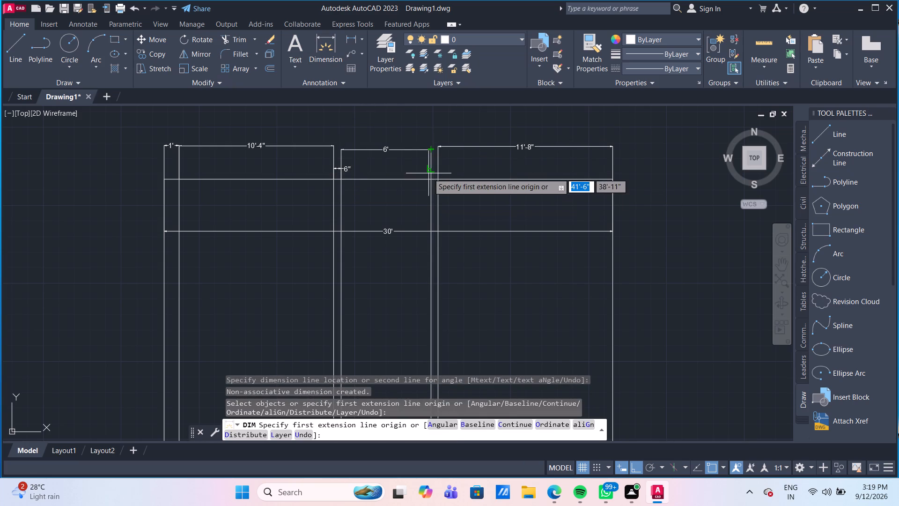
left_click(431, 177)
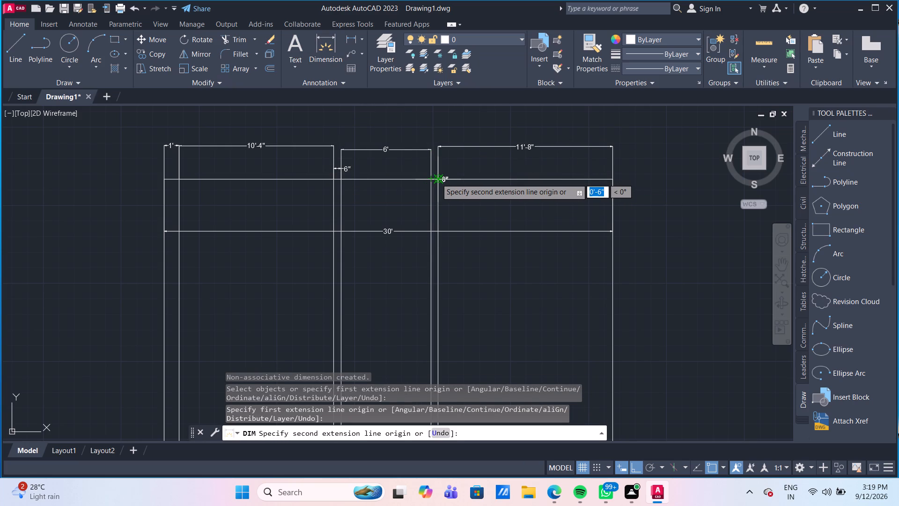
left_click(436, 179)
left_click(442, 167)
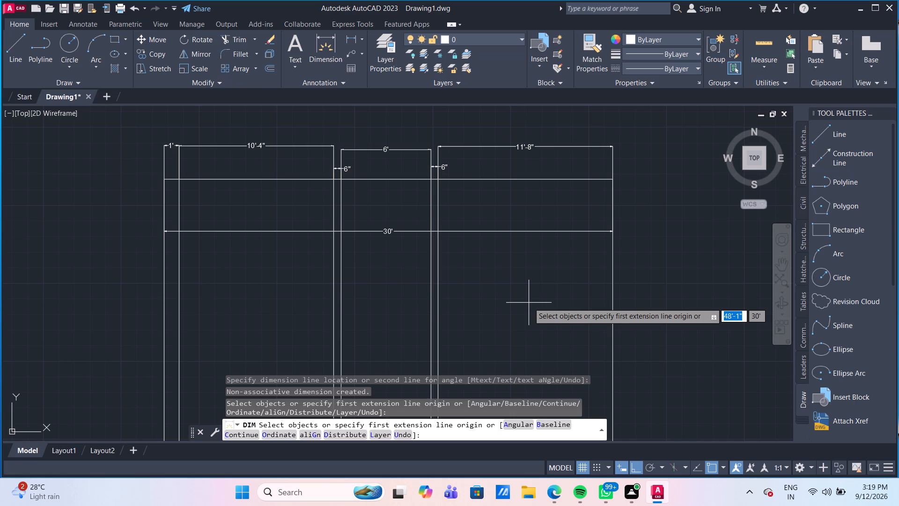
key("Escape")
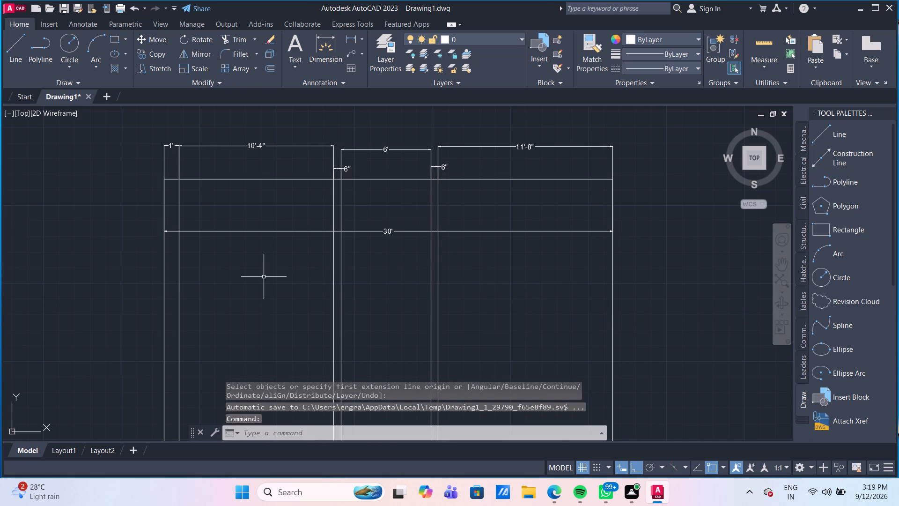
Move the inner line of the left wall 4" to the left, towards the square's left edge.
key("o")
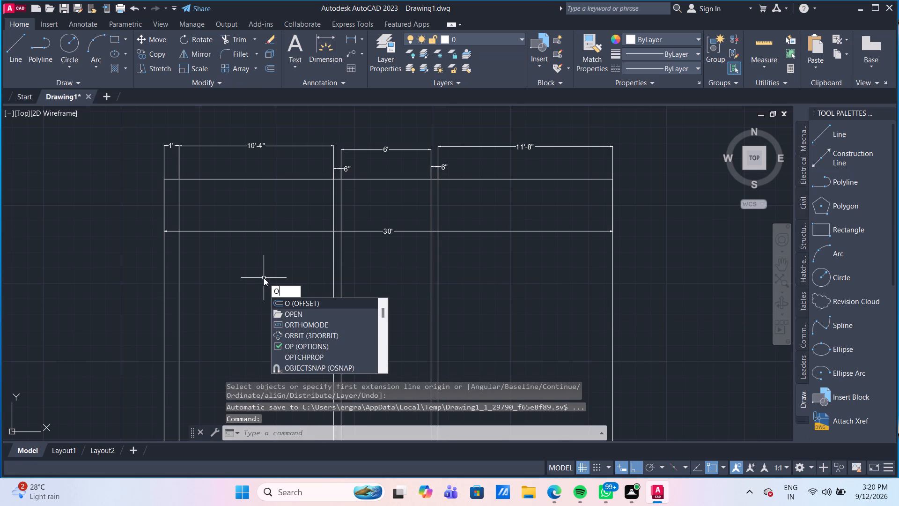
key("Escape")
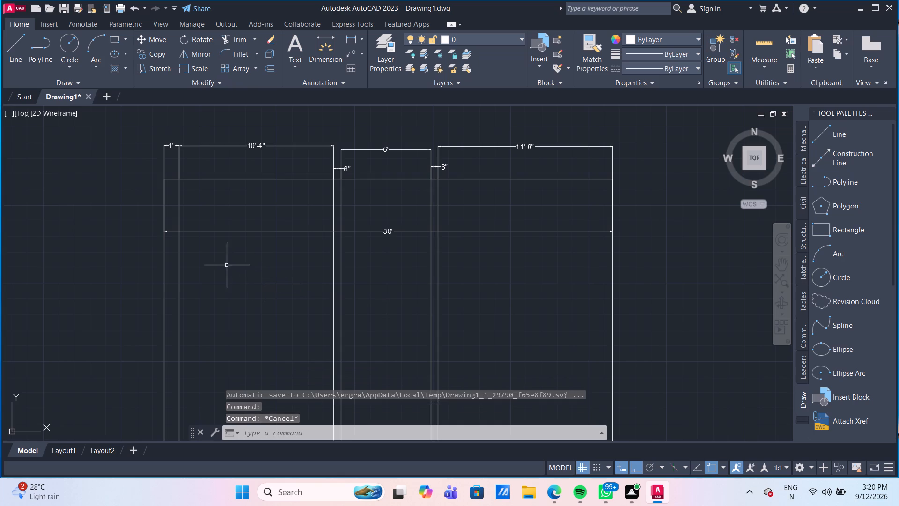
left_click(180, 260)
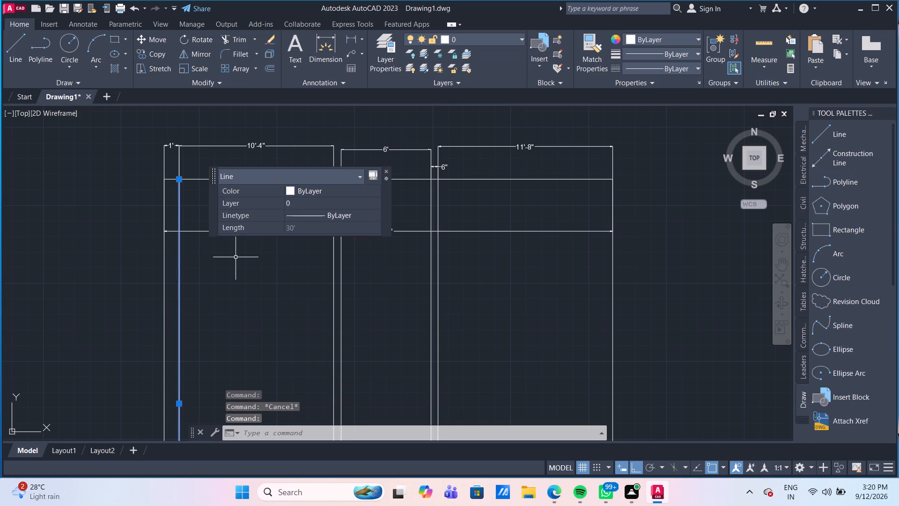
key("m")
key("Return")
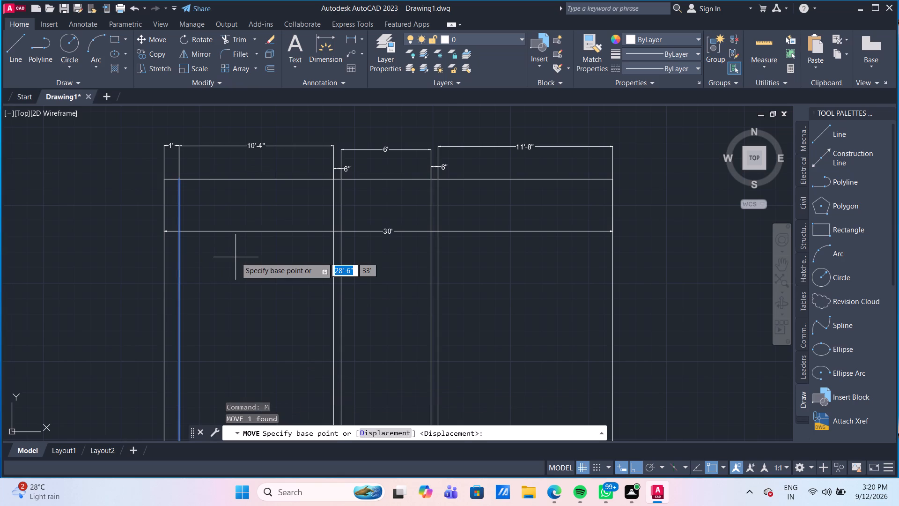
scroll(198, 186, "up", 2)
middle_click_drag(200, 186, 272, 236)
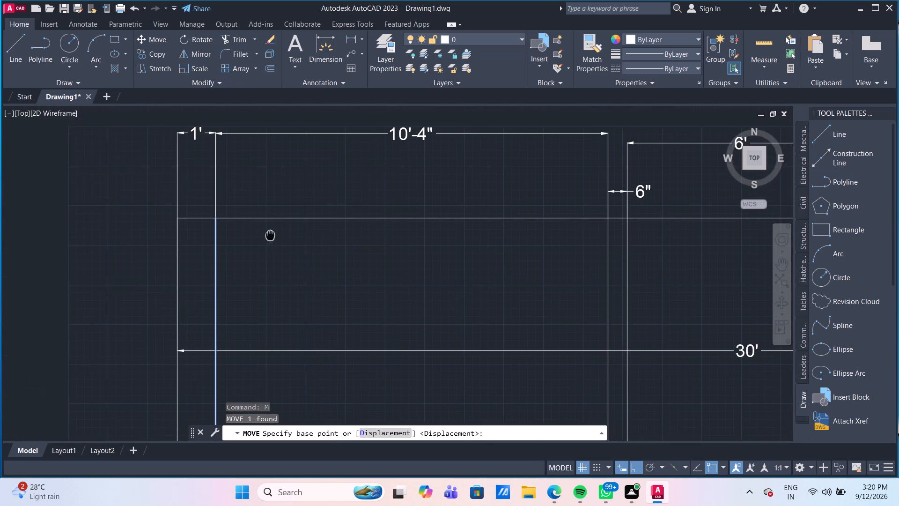
middle_click_drag(272, 236, 272, 236)
left_click(220, 220)
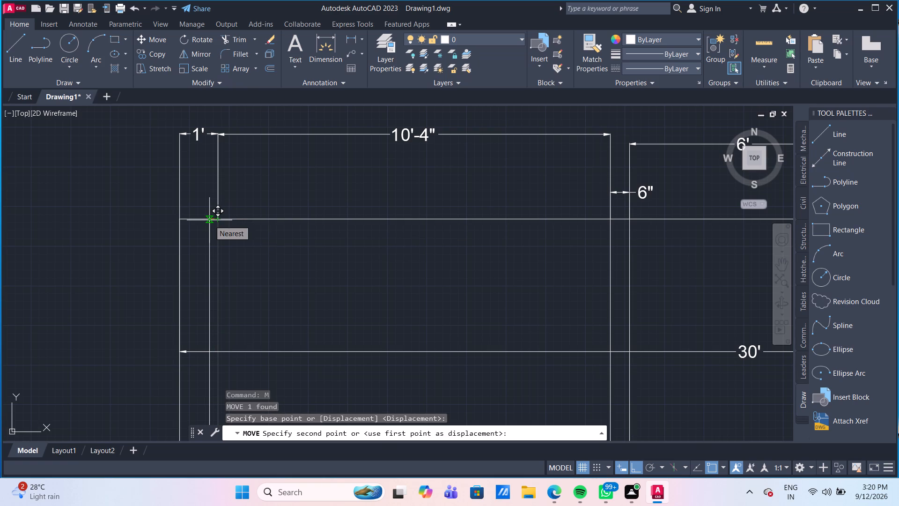
key("4")
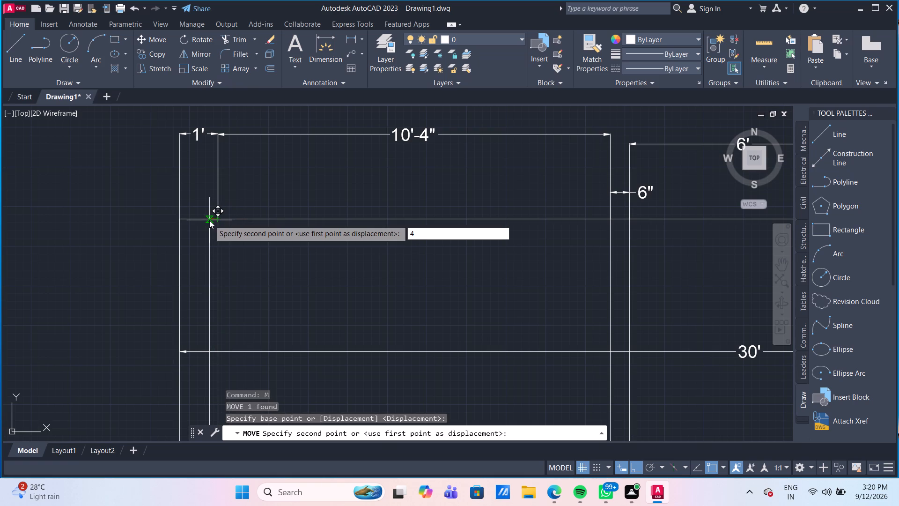
key("shift+quotedbl")
key("Return")
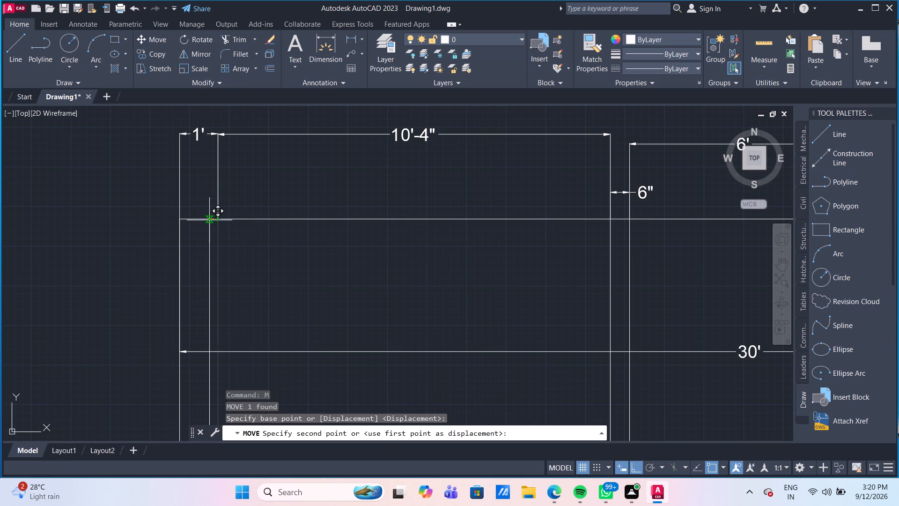
Erase the left wall thickness dimension and the left bay width dimension above the square's top edge.
scroll(442, 291, "down", 1)
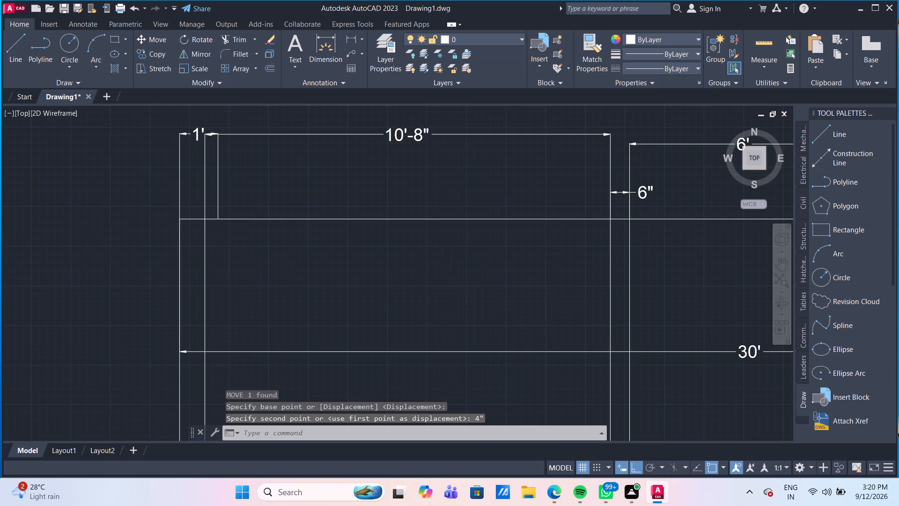
scroll(442, 291, "down", 1)
middle_click_drag(463, 289, 242, 262)
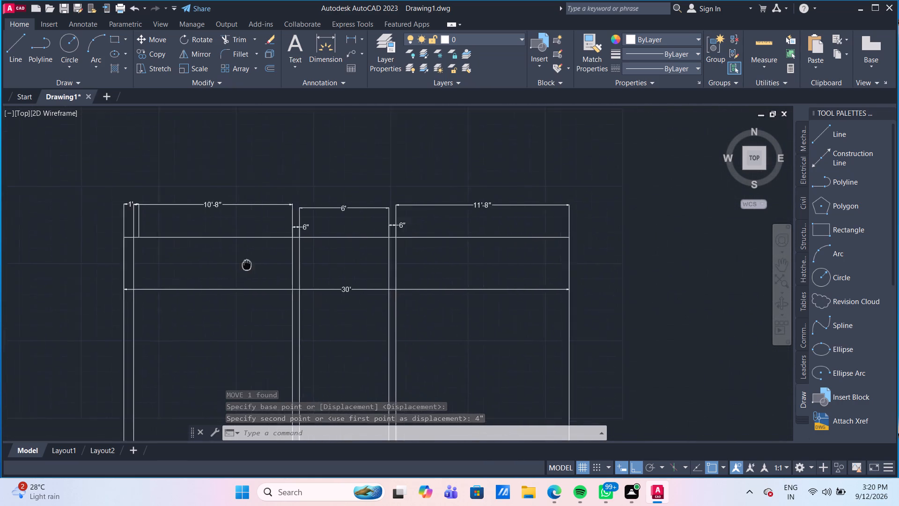
middle_click_drag(242, 262, 208, 256)
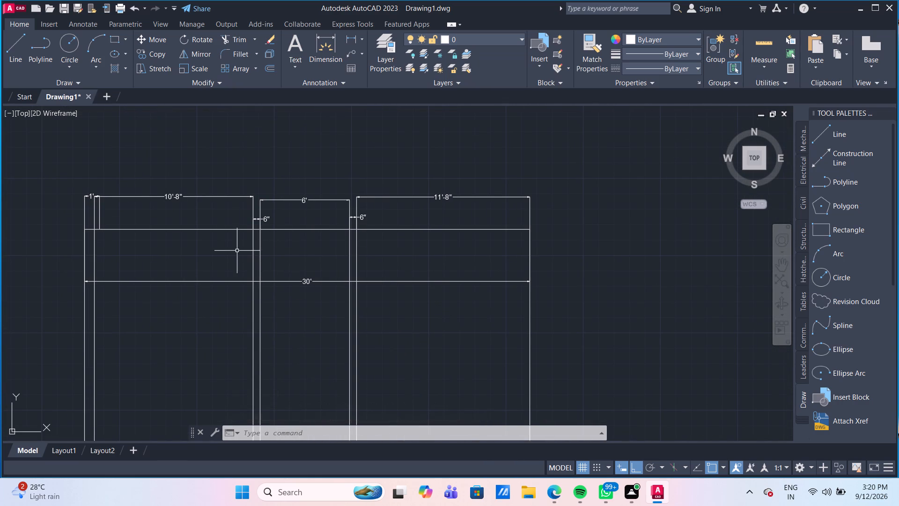
scroll(149, 223, "up", 1)
middle_click_drag(149, 223, 159, 214)
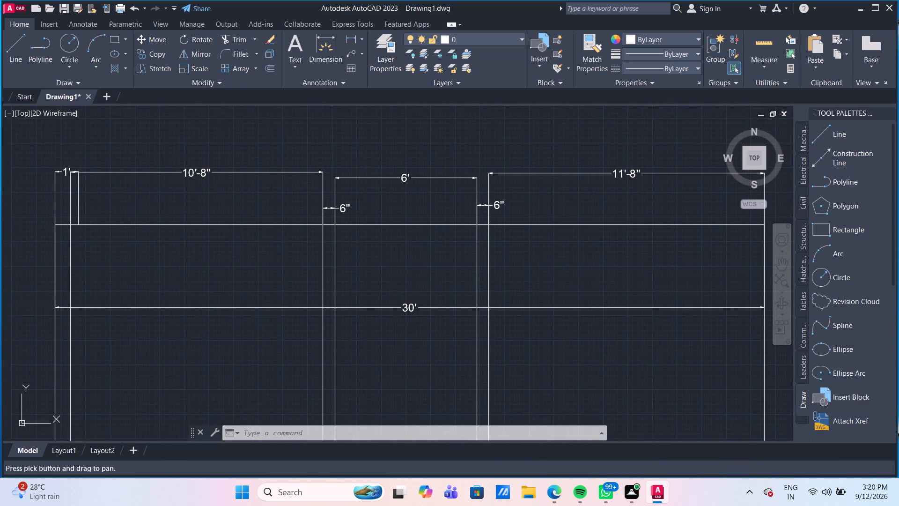
left_click_drag(132, 205, 126, 201)
left_click(74, 161)
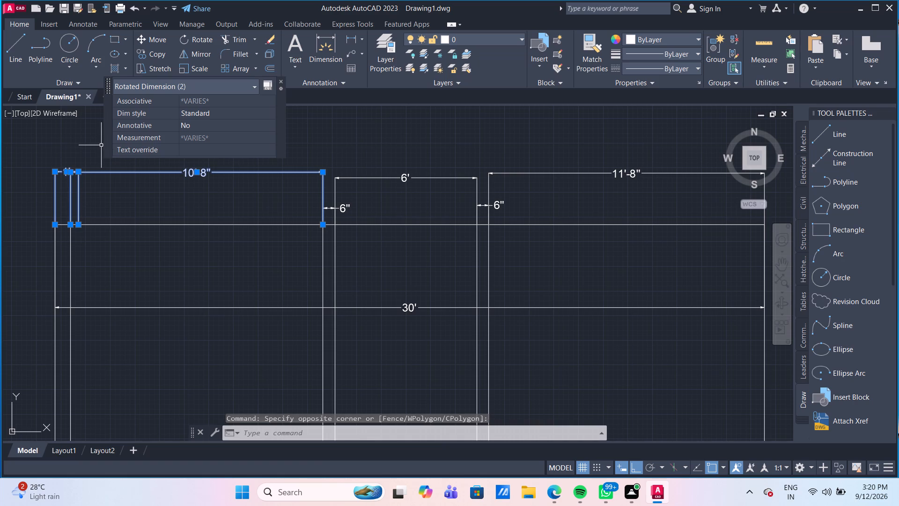
key("Delete")
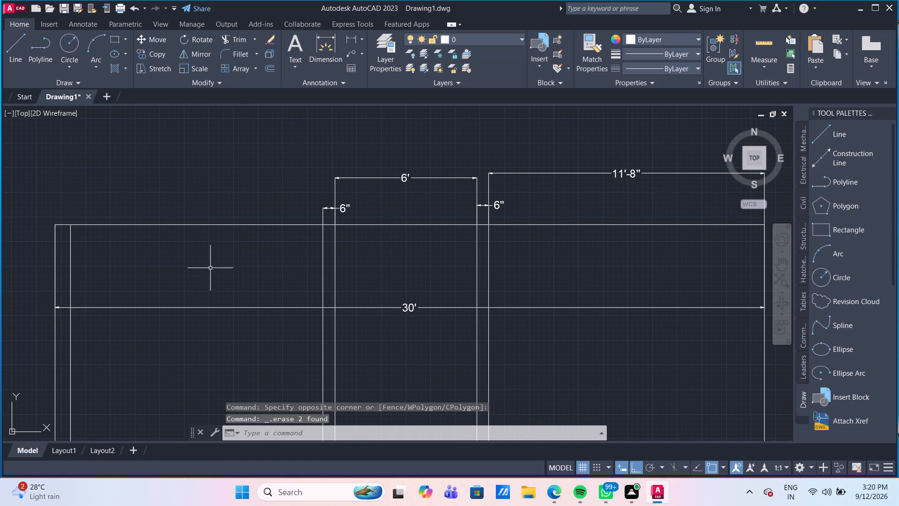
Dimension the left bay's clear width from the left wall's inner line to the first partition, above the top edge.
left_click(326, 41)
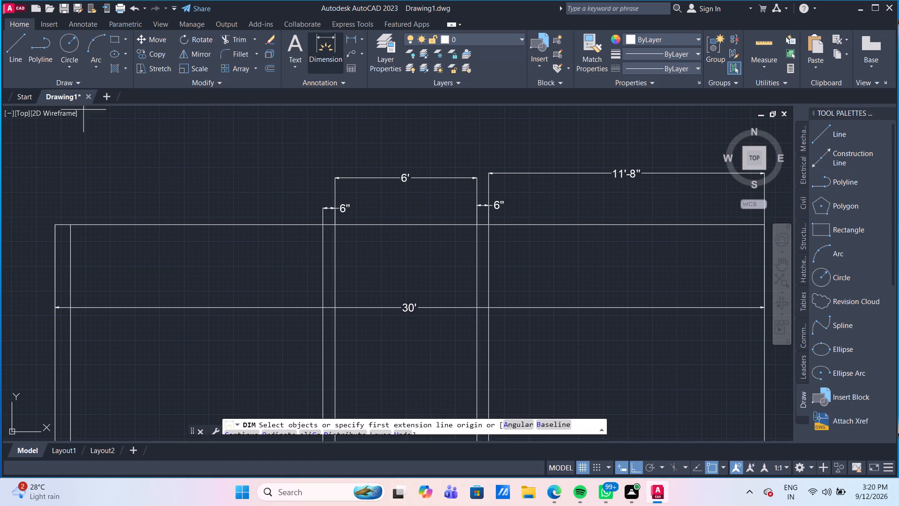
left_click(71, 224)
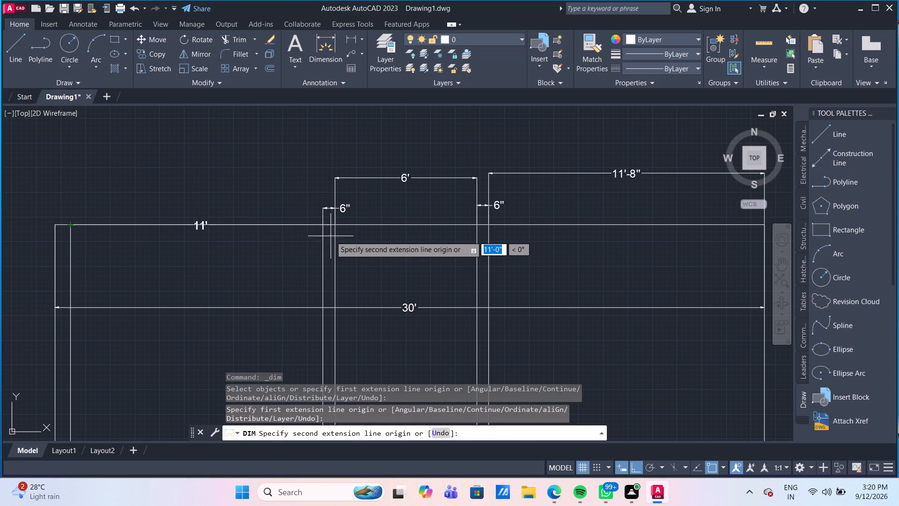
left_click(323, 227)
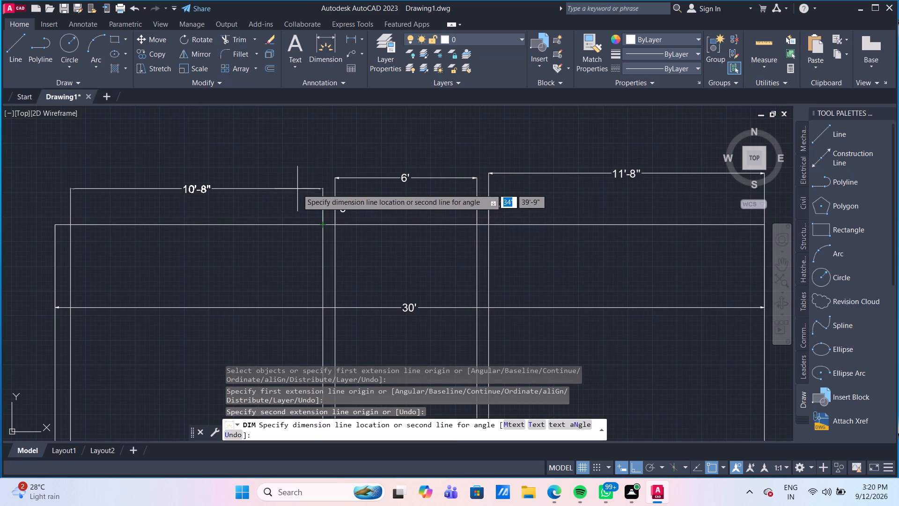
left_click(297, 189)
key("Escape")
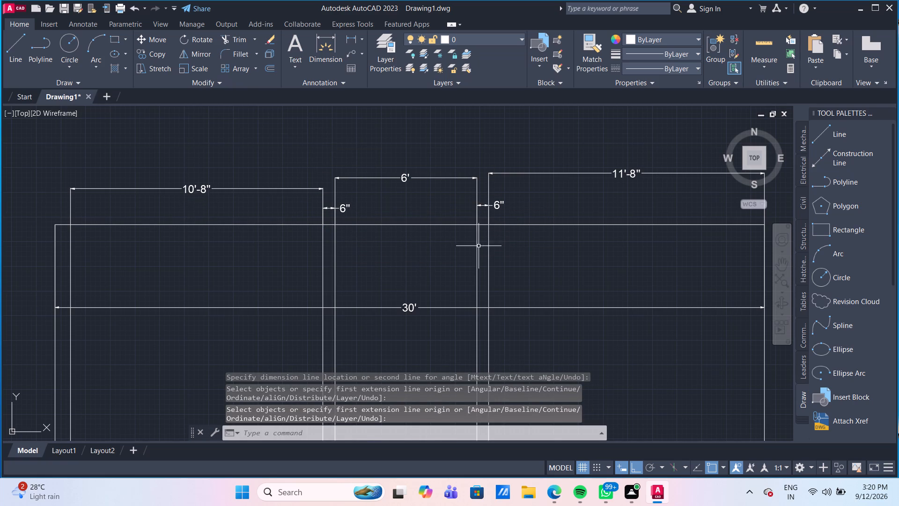
Move the four vertical lines of both partitions together 4" to the left.
left_click(527, 257)
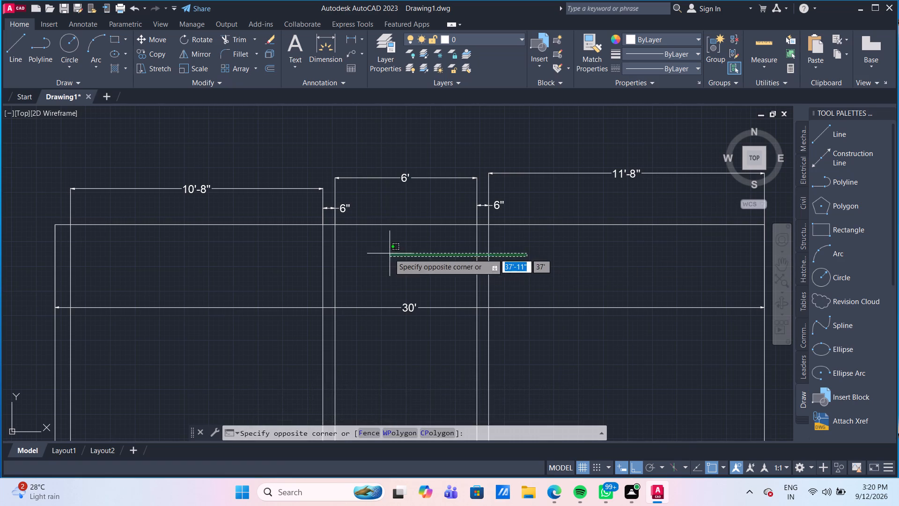
left_click(296, 263)
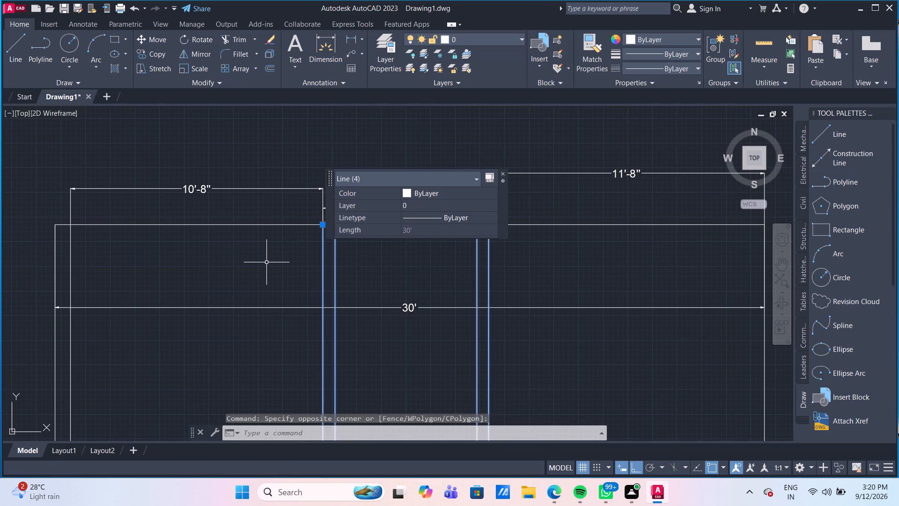
key("m")
key("Return")
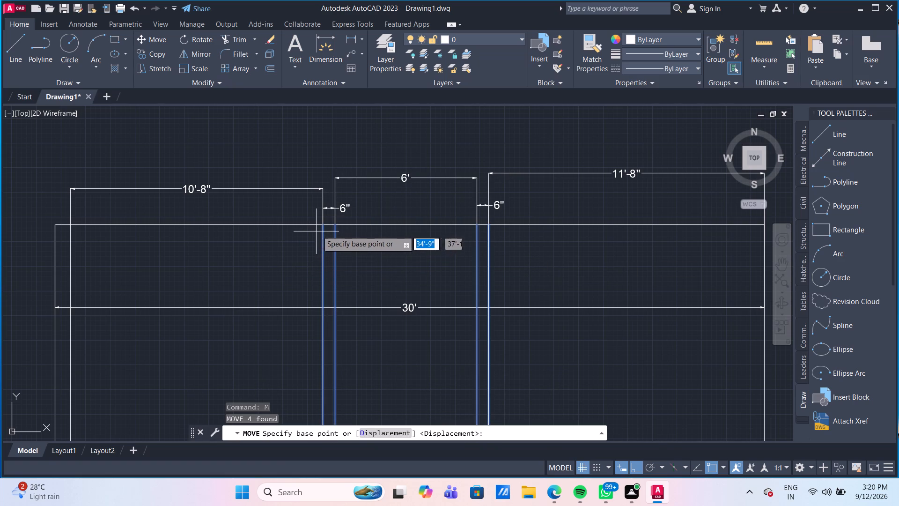
left_click(321, 228)
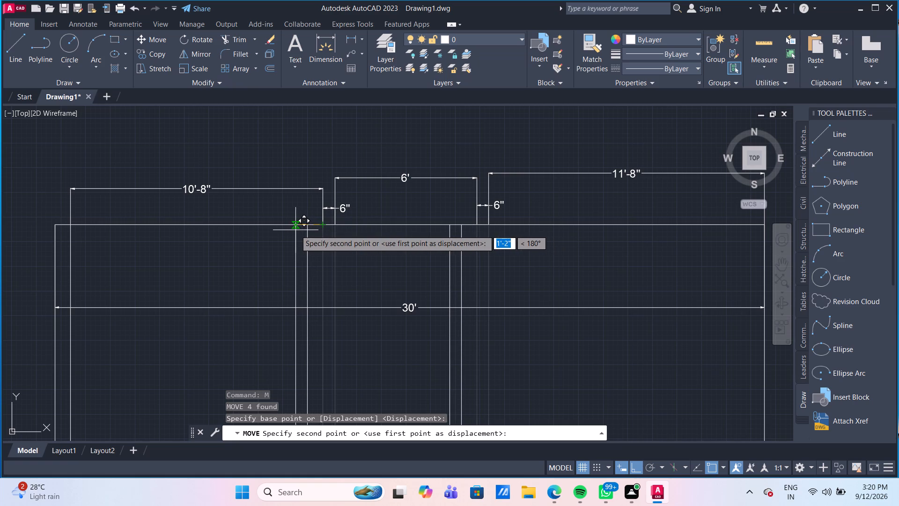
type("4\"")
key("Return")
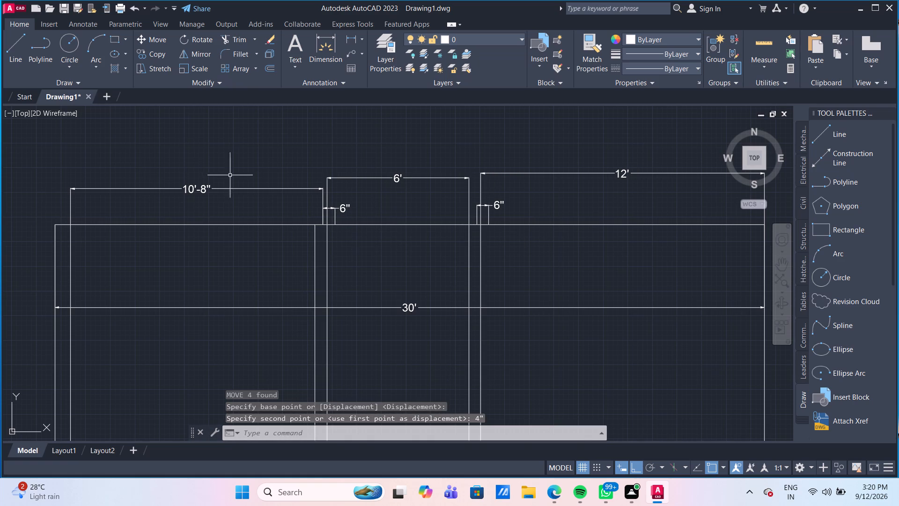
Dimension the left bay's clear width between the moved first partition and the left wall's inner line, just above the top edge.
left_click(332, 52)
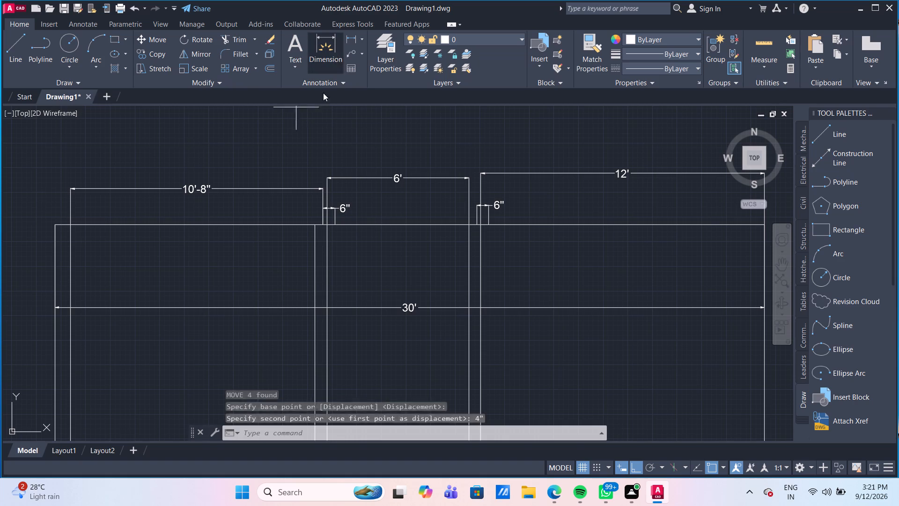
left_click(315, 225)
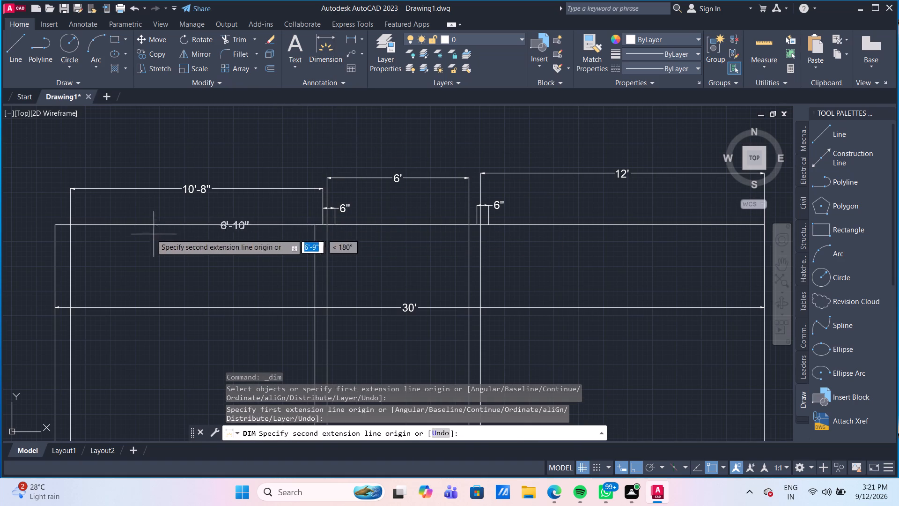
left_click(70, 227)
left_click(73, 217)
key("Escape")
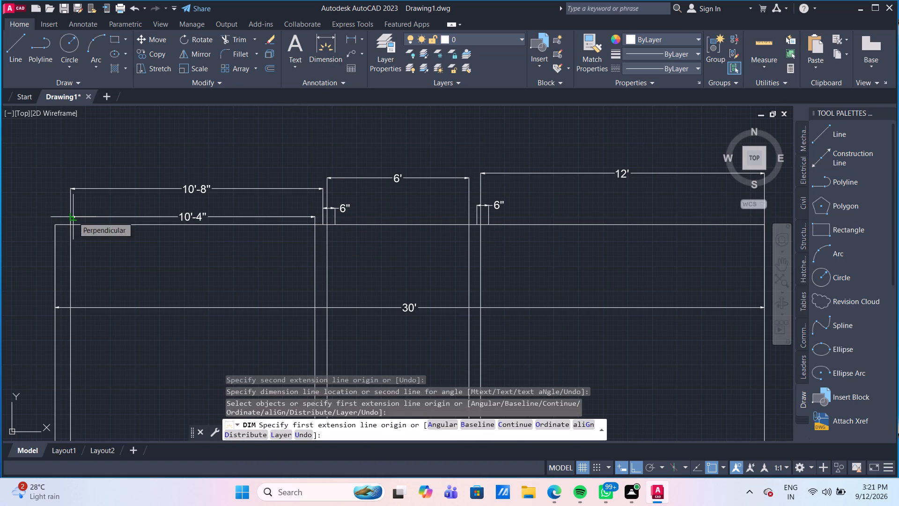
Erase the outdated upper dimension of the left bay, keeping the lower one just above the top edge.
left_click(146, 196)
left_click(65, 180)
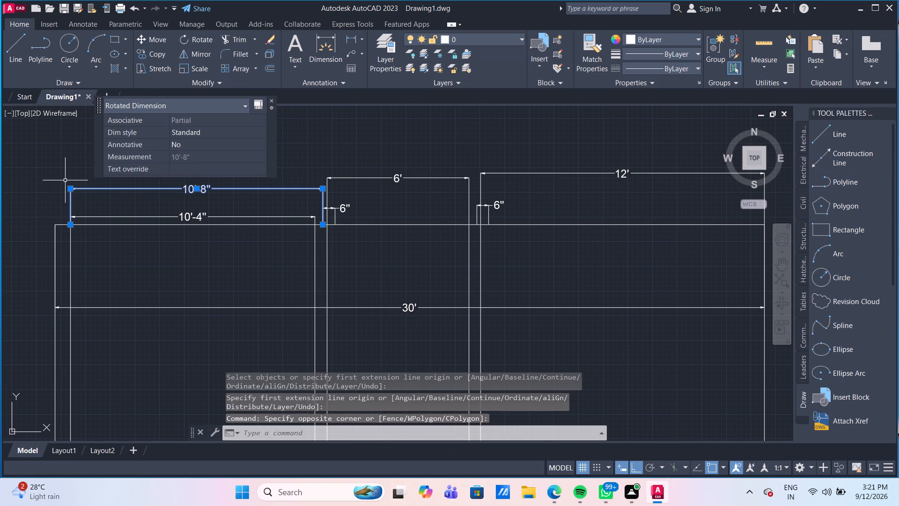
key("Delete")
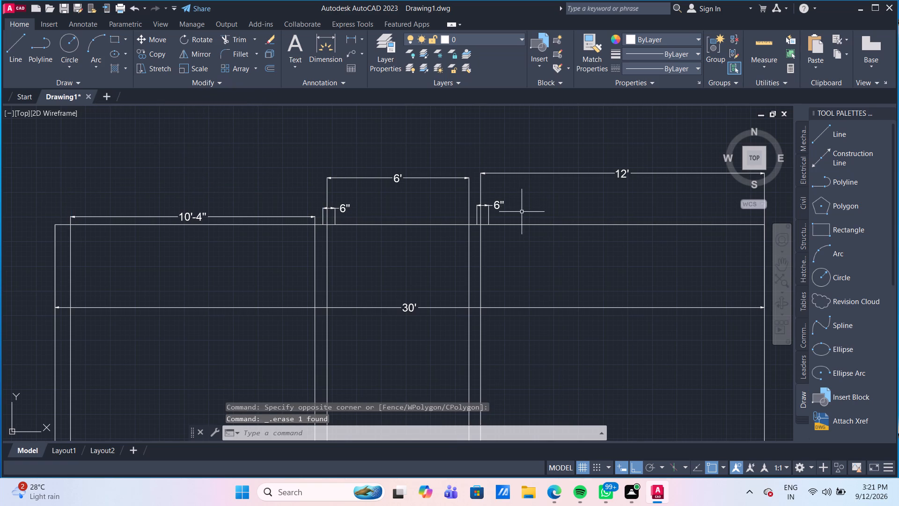
Erase the middle bay, right bay and both partition thickness dimensions above the square's top edge.
left_click(521, 212)
left_click(254, 165)
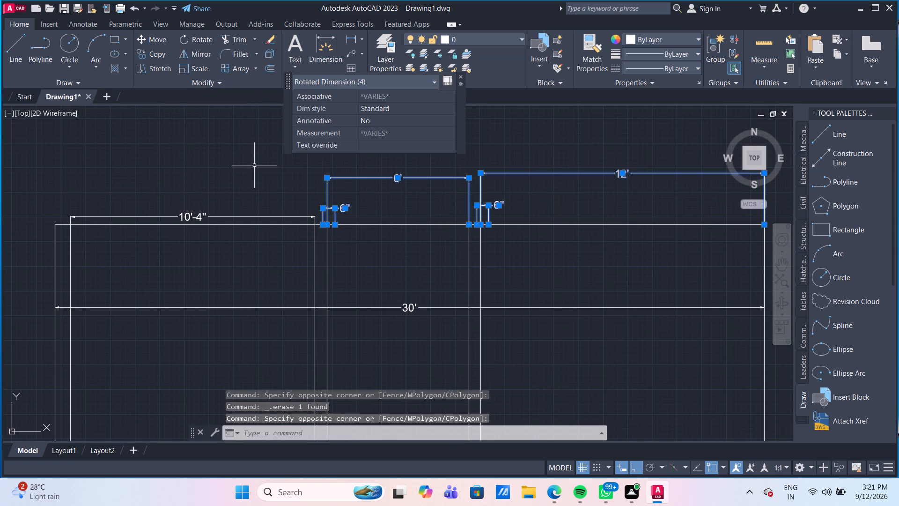
key("Delete")
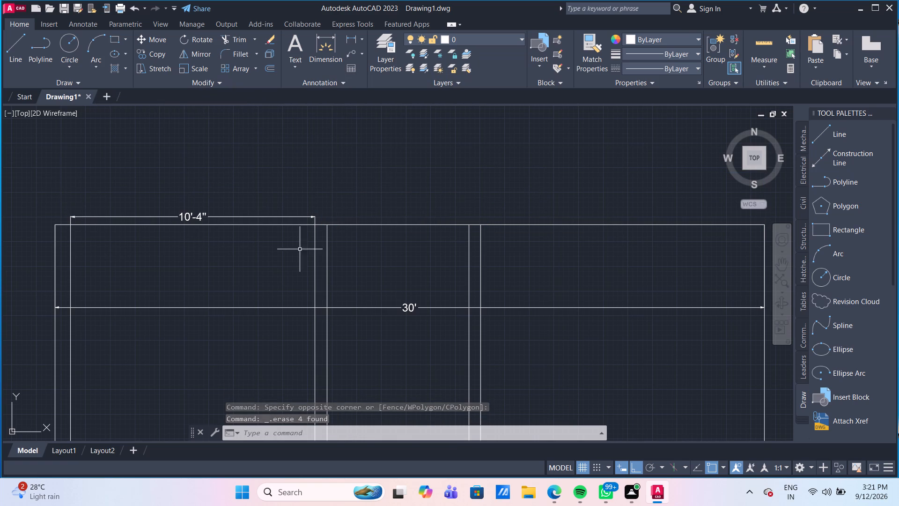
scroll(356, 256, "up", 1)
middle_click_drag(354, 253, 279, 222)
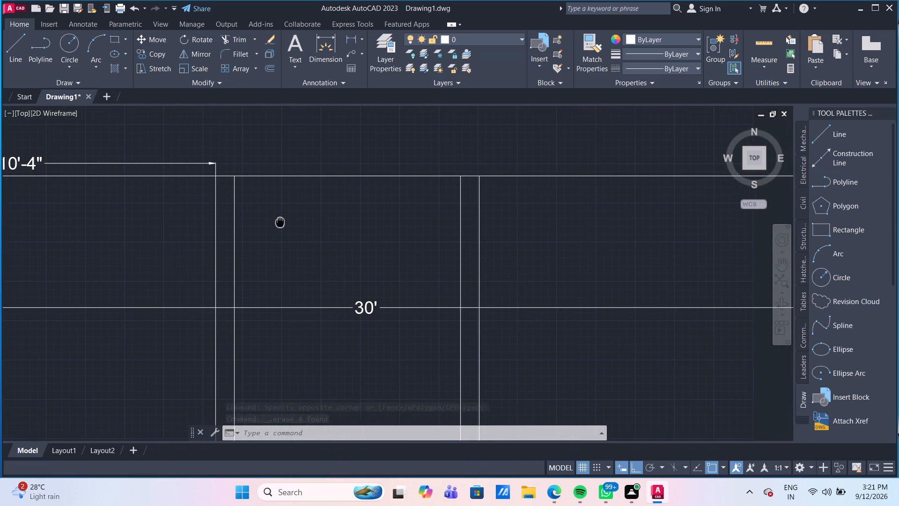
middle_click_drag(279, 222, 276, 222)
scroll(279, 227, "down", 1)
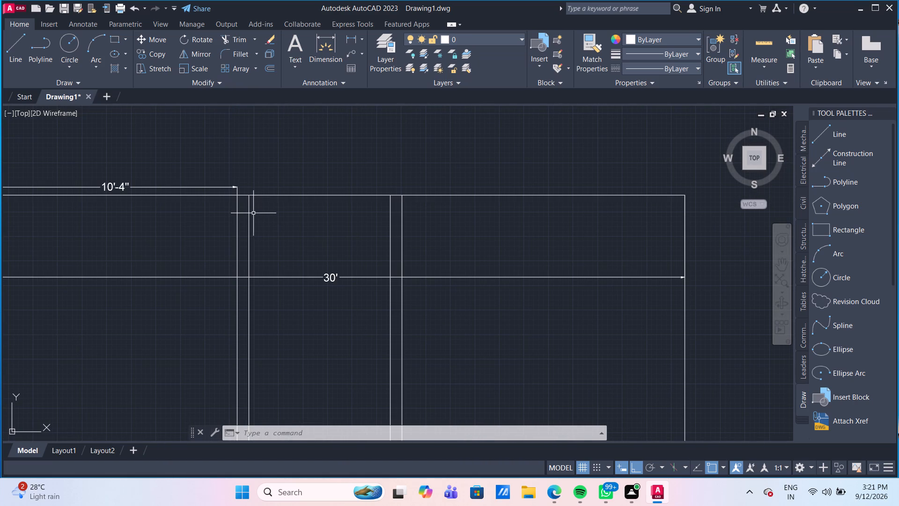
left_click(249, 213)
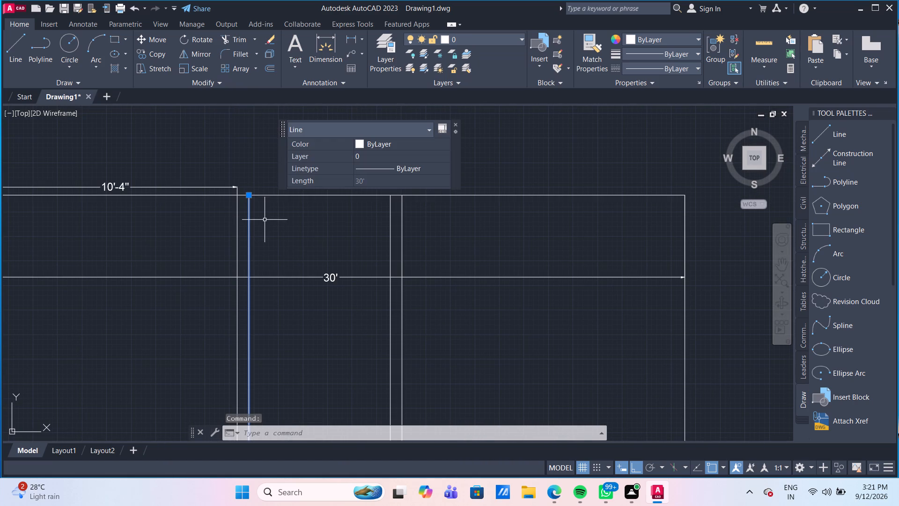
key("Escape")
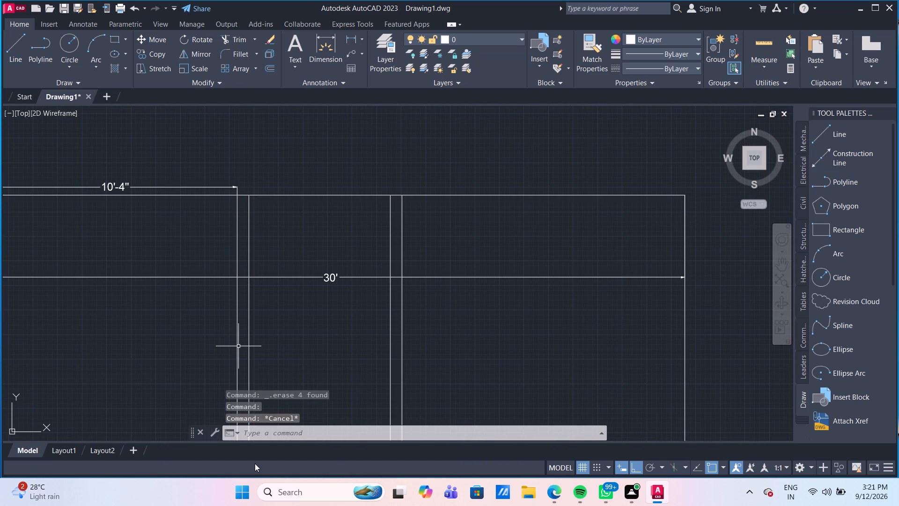
Erase the first partition's right line and both lines of the second partition, keeping the first partition's left line.
left_click(248, 235)
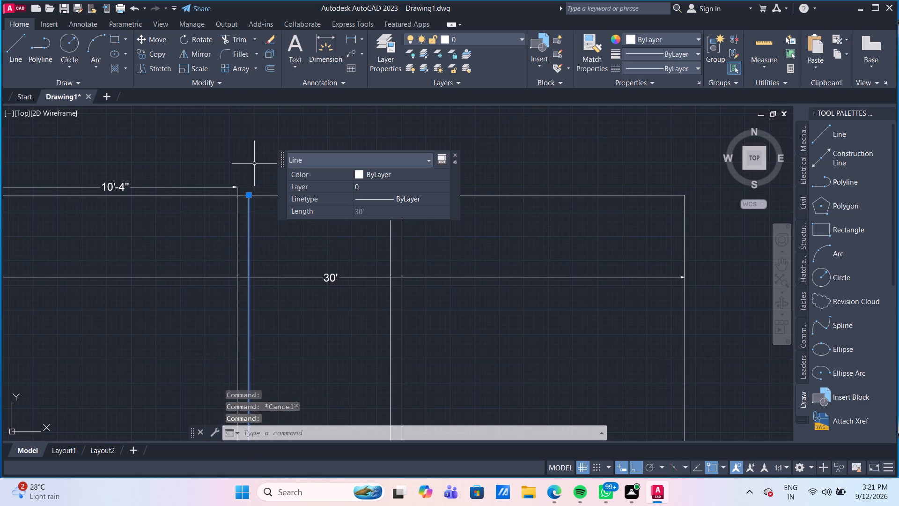
key("Delete")
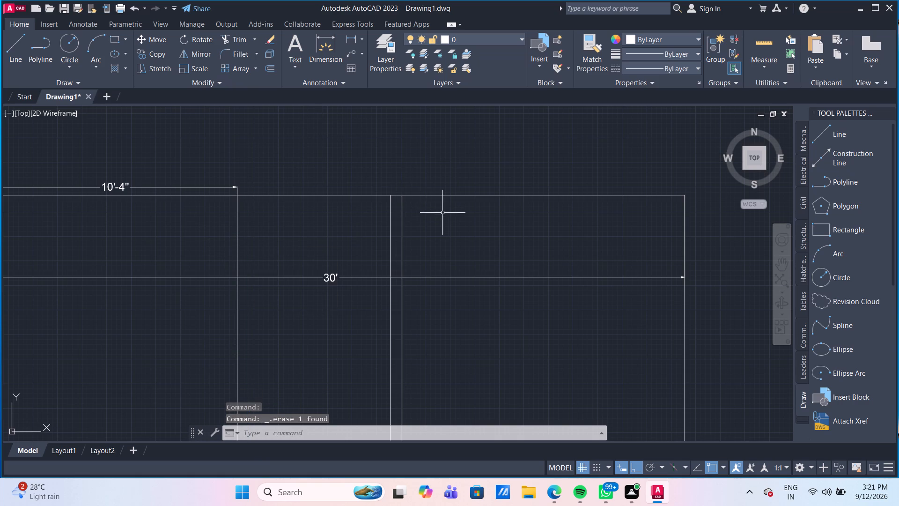
left_click(442, 214)
left_click(361, 234)
key("BackSpace")
key("Delete")
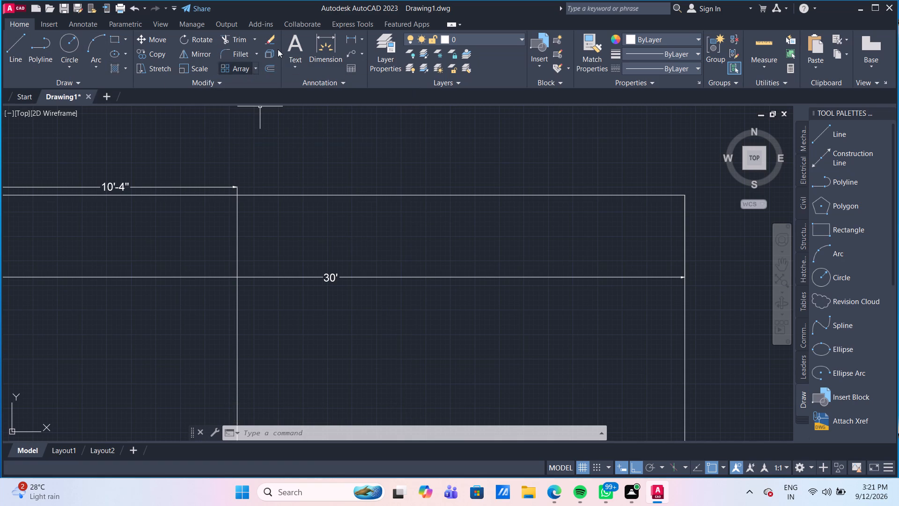
Offset the first partition's remaining vertical line 4" to the right.
left_click(270, 67)
key("Return")
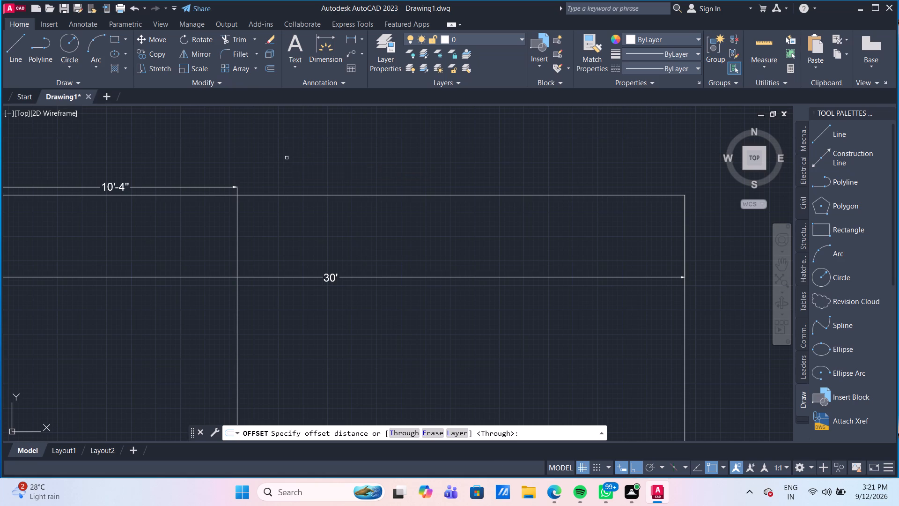
left_click(237, 222)
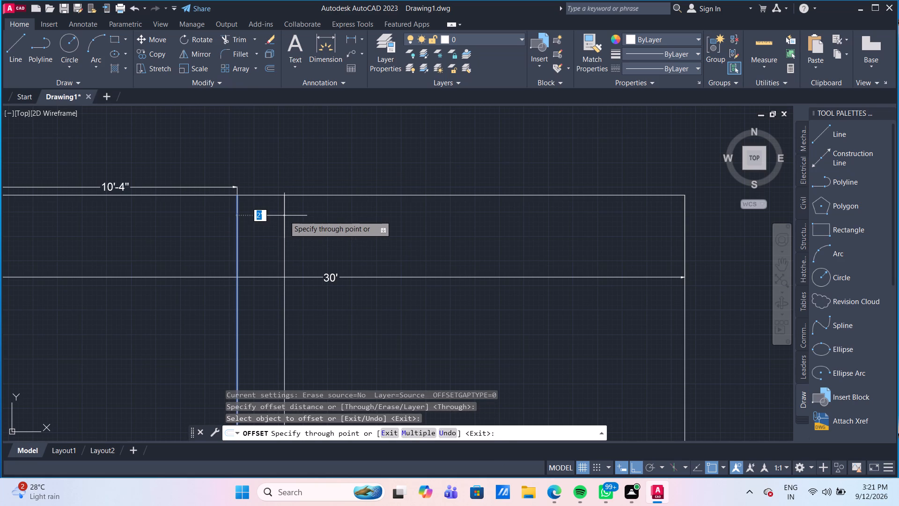
type("4\"")
key("Return")
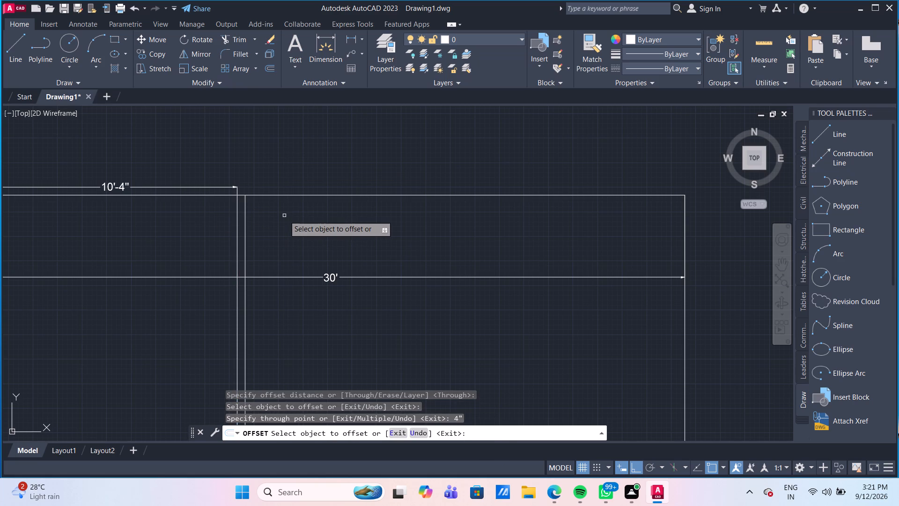
Build the second vertical partition by offsetting the first partition's right line 6' to the right, and that copy another 4".
left_click(244, 243)
type("6'")
key("Return")
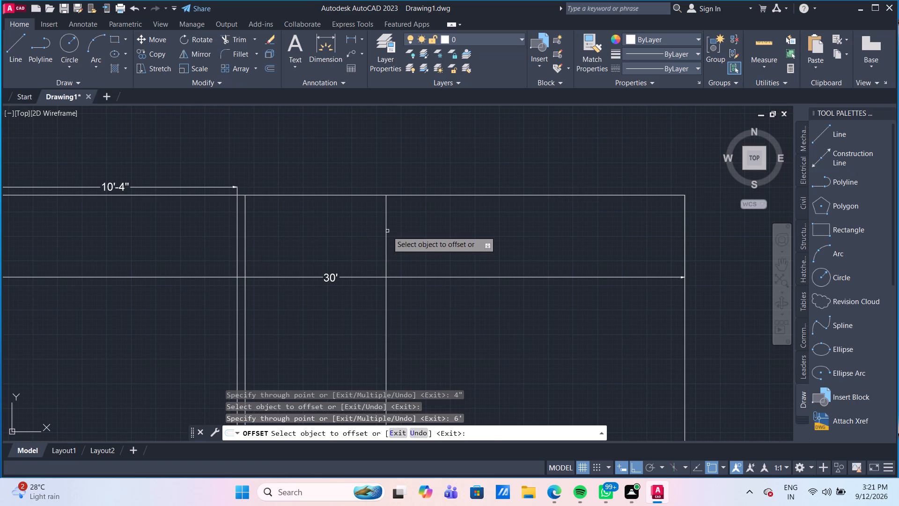
left_click(385, 230)
type("4\"")
key("Return")
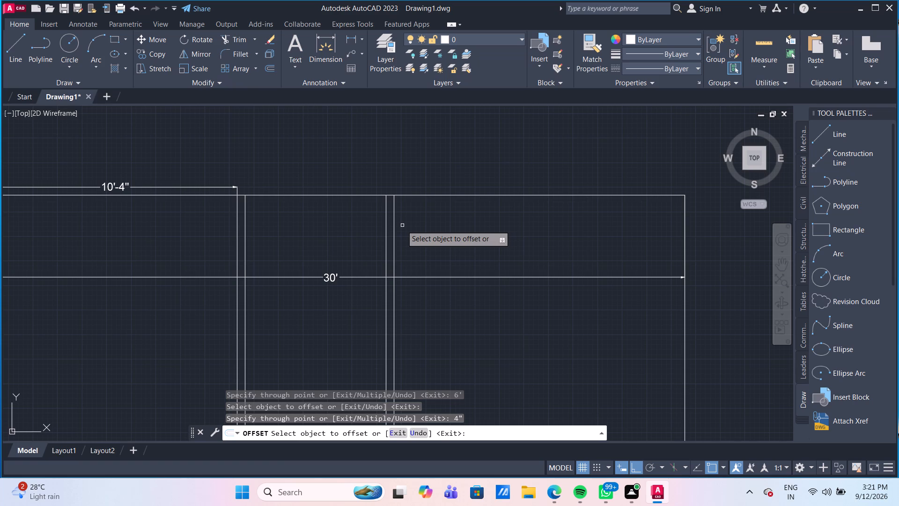
Offset the second partition's right line 11'8" to the right to form the right wall's inner line.
left_click(394, 223)
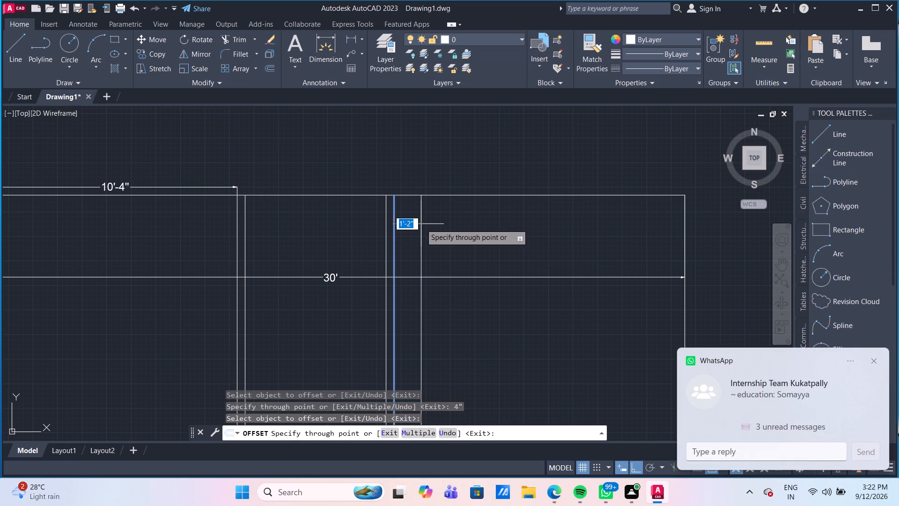
type("11'9")
key("BackSpace")
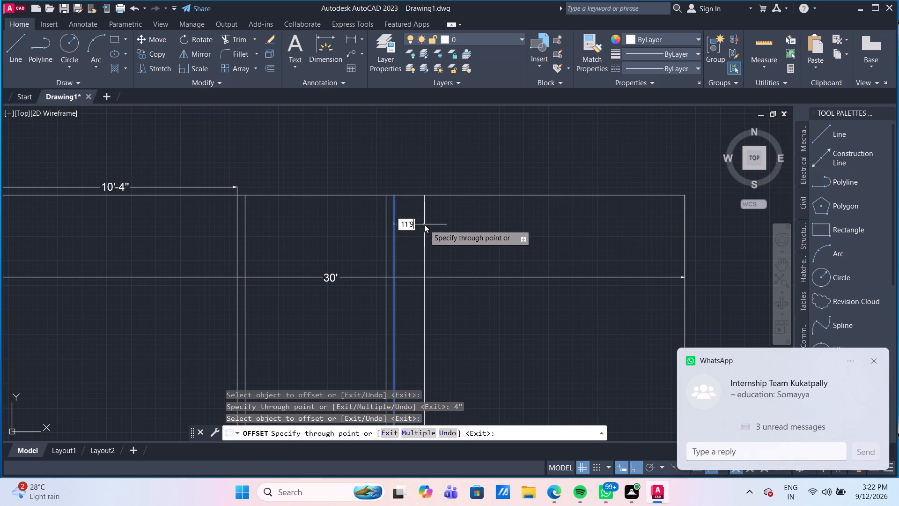
type("8\"")
key("Return")
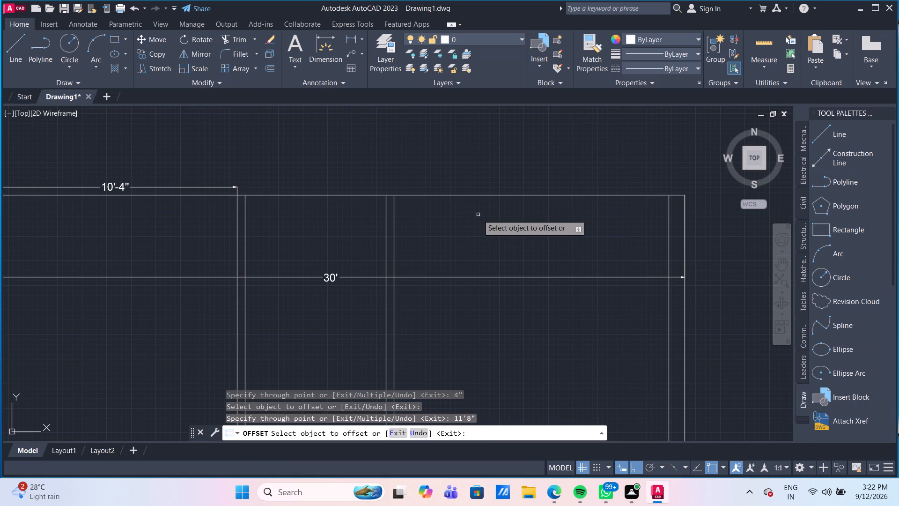
key("Escape")
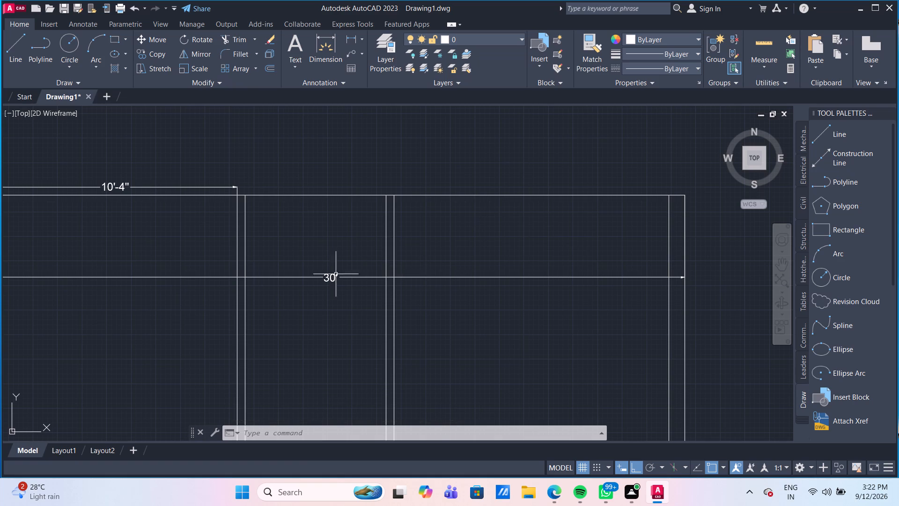
Erase the overall 30' dimension and the left bay's dimension above the top edge.
scroll(284, 285, "down", 2)
scroll(224, 290, "up", 1)
left_click(225, 291)
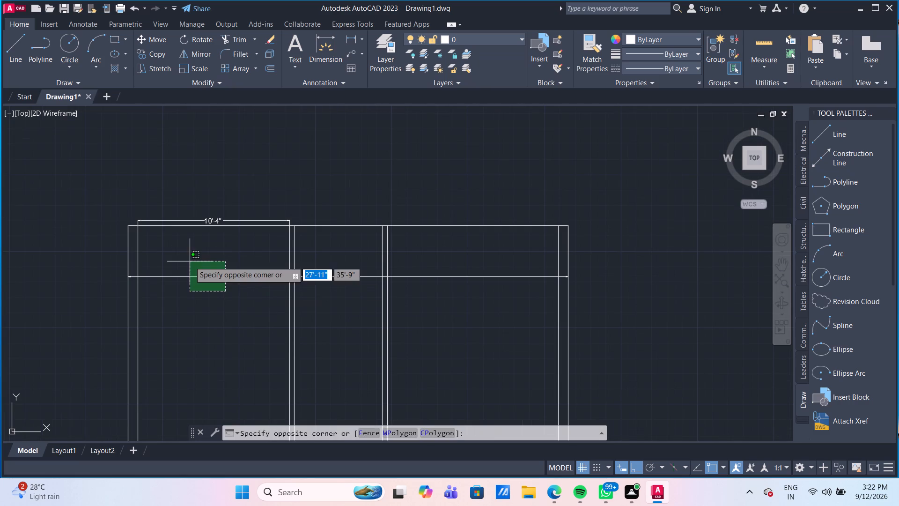
left_click(190, 261)
key("Delete")
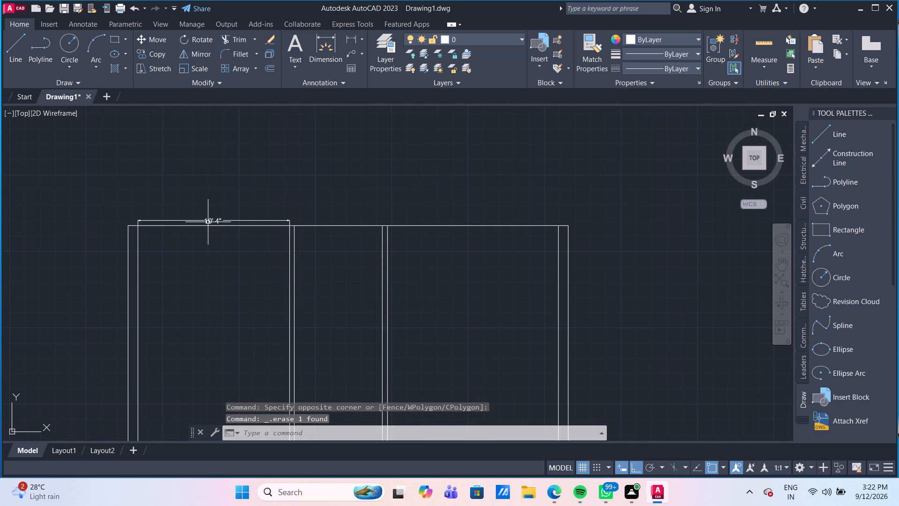
left_click(208, 222)
key("Delete")
Offset the square's top edge 8" downward to form the top wall's inner line.
scroll(208, 210, "down", 2)
scroll(227, 275, "up", 1)
middle_click_drag(229, 272, 250, 226)
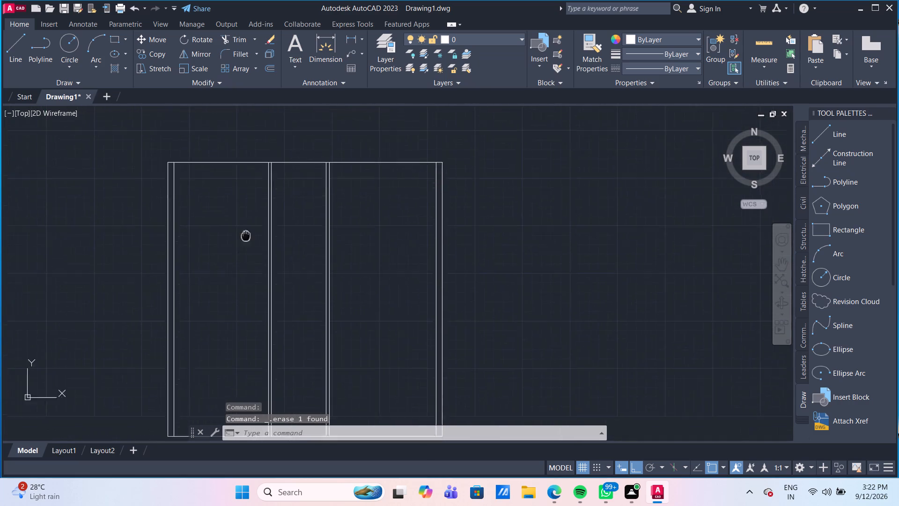
middle_click_drag(250, 226, 255, 212)
scroll(255, 223, "down", 1)
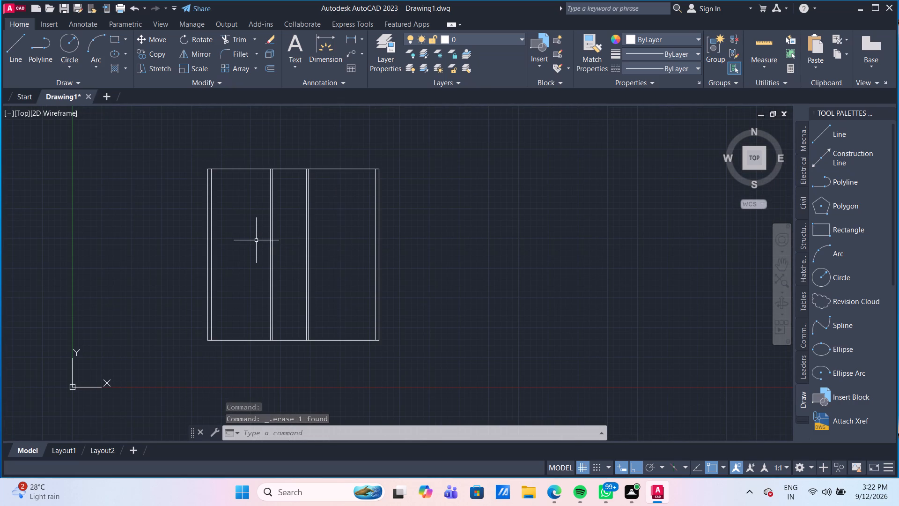
type("of")
key("Return")
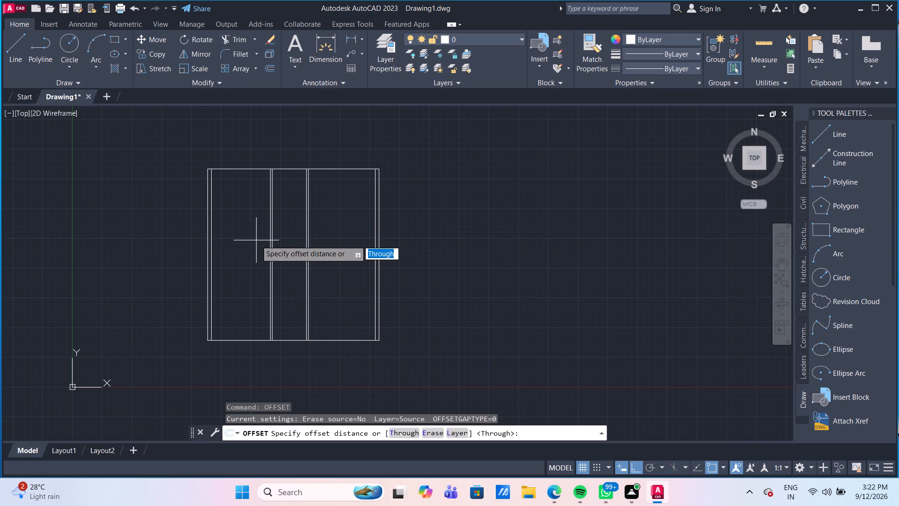
key("Return")
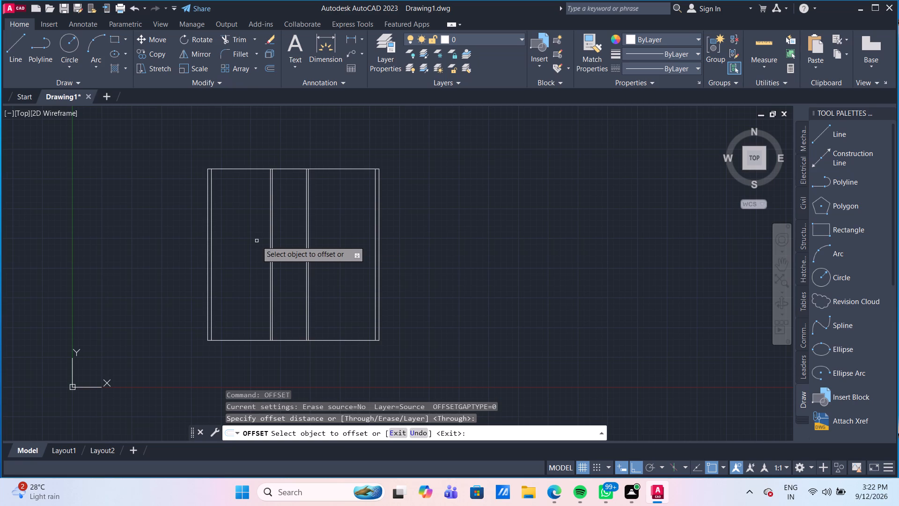
scroll(239, 193, "up", 1)
middle_click_drag(236, 209, 248, 185)
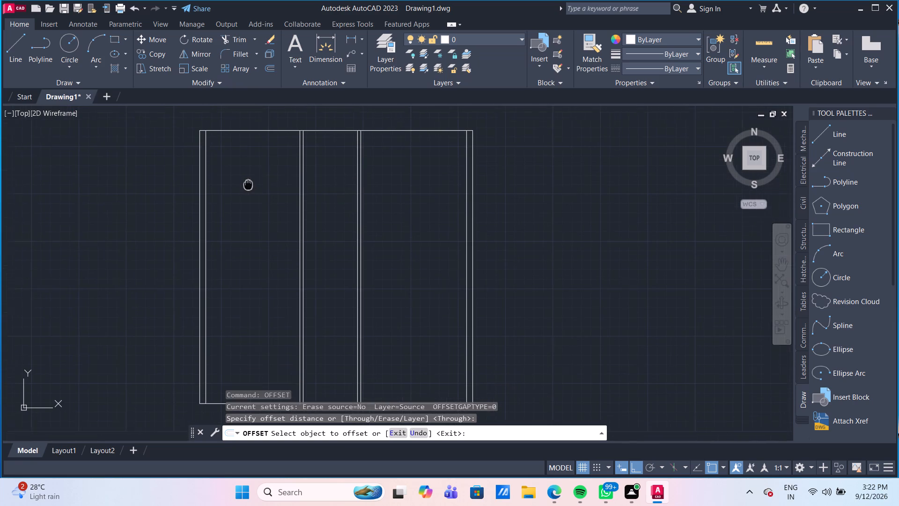
middle_click_drag(248, 185, 250, 179)
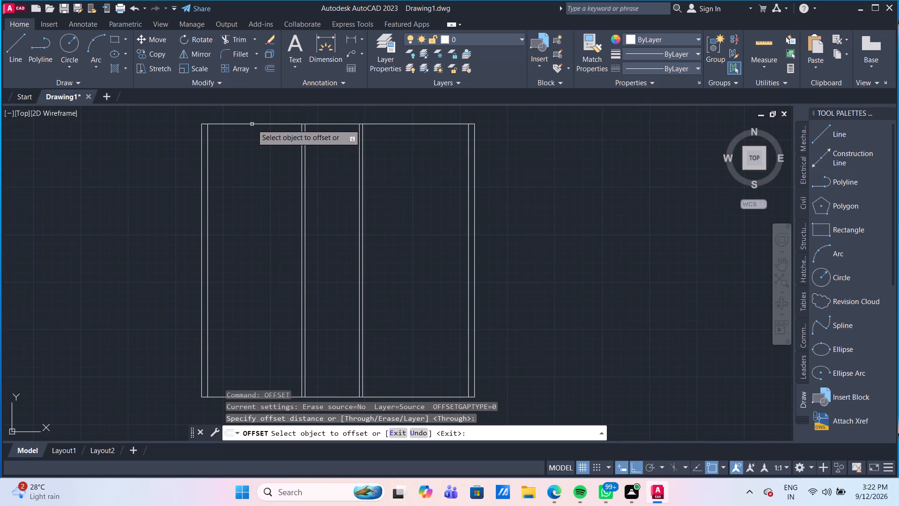
left_click(252, 124)
type("8\"")
key("Return")
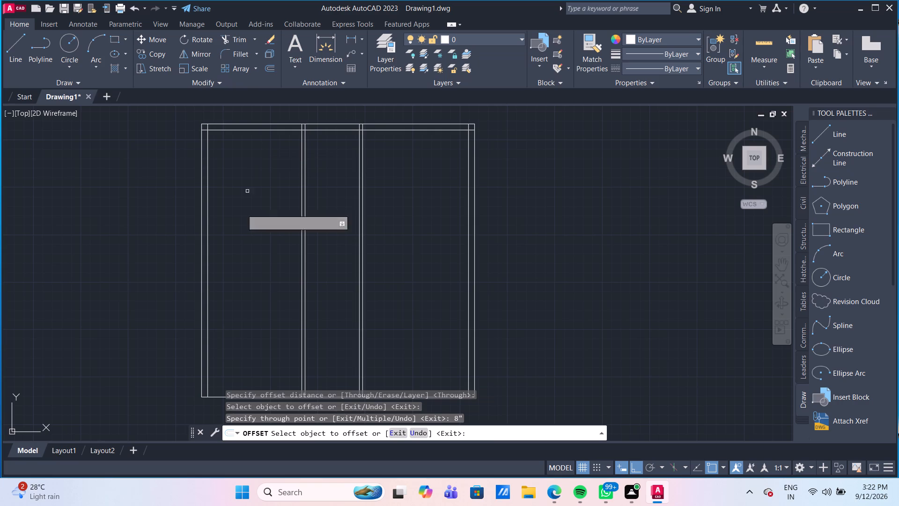
Offset the square's bottom edge 8" upward to form the bottom wall's inner line.
left_click(214, 397)
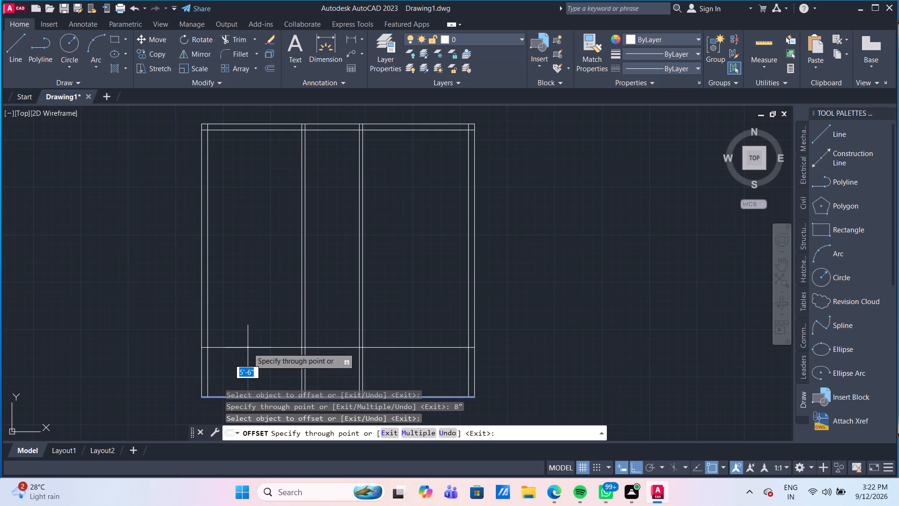
key("8")
key("shift+quotedbl")
key("Return")
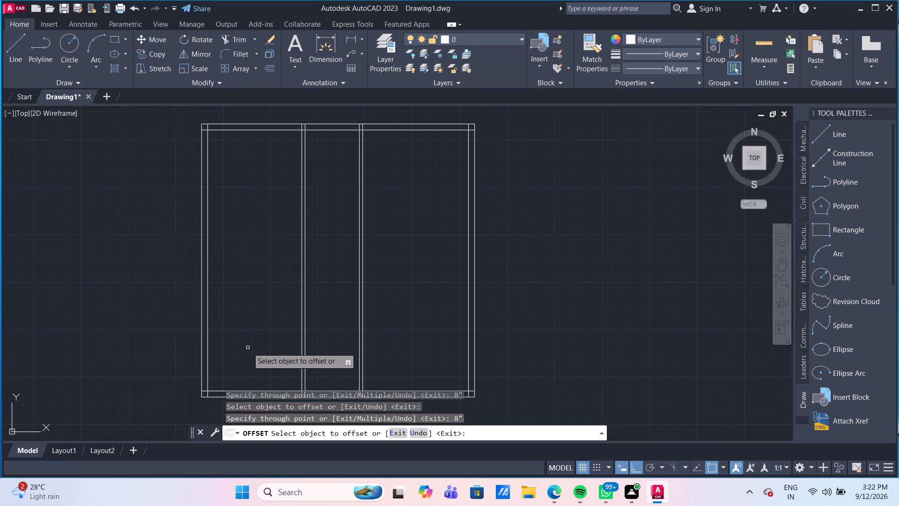
Build the lower horizontal partition by offsetting the bottom wall's inner line 11' upward, and that copy another 4".
left_click(219, 391)
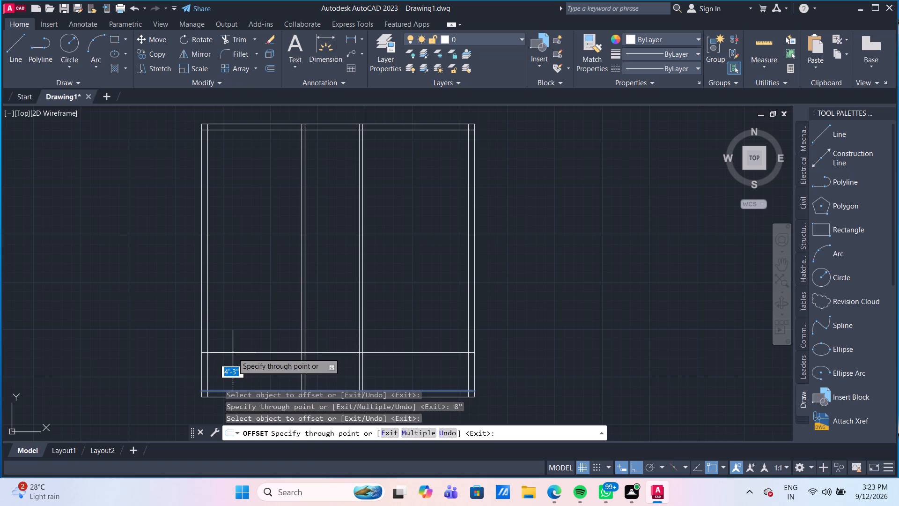
type("11'")
key("Return")
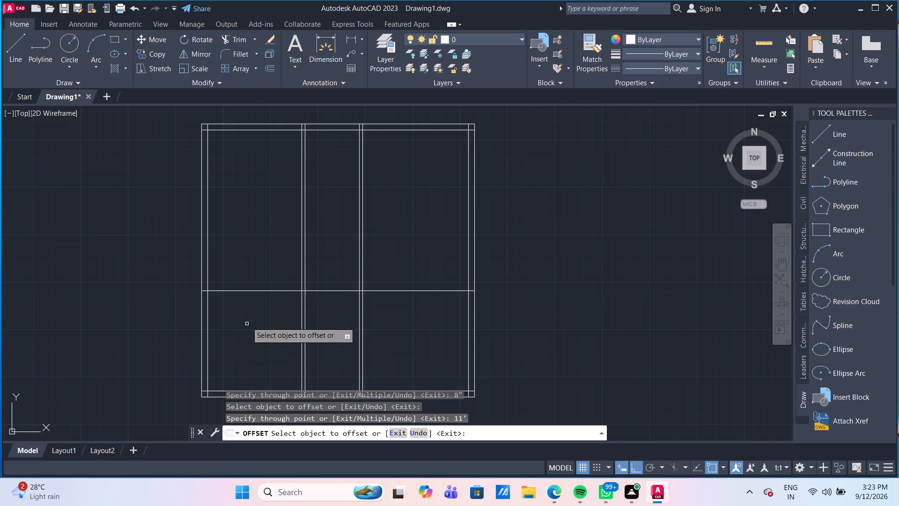
left_click(251, 291)
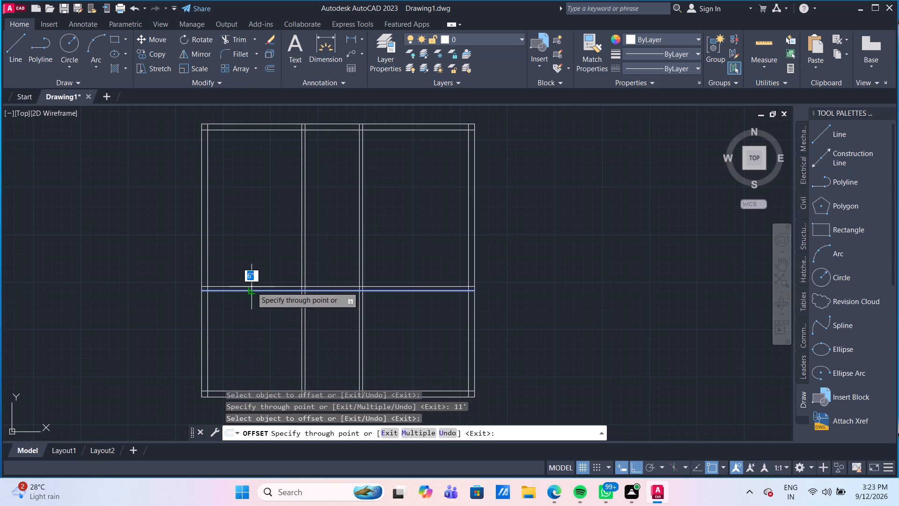
type("4\"")
key("Return")
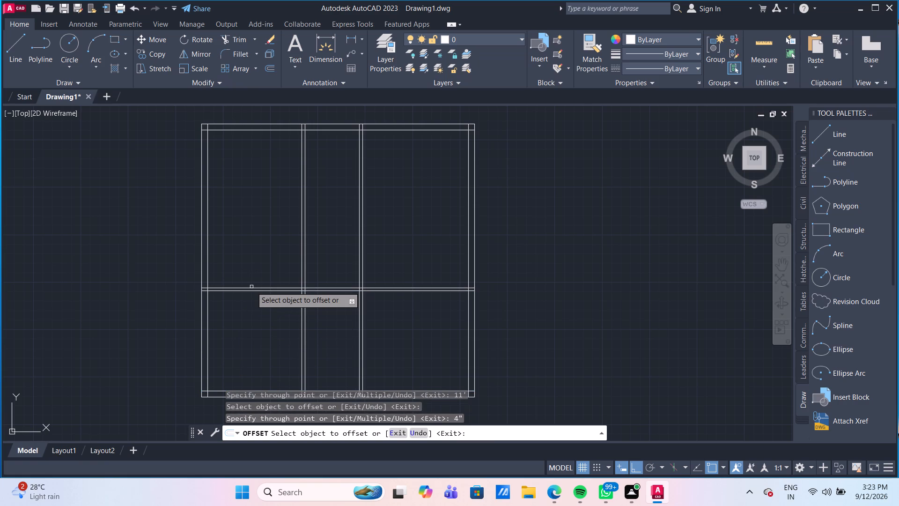
Build the upper horizontal partition by offsetting the lower partition's top line 4' upward, and that copy another 4".
left_click(256, 288)
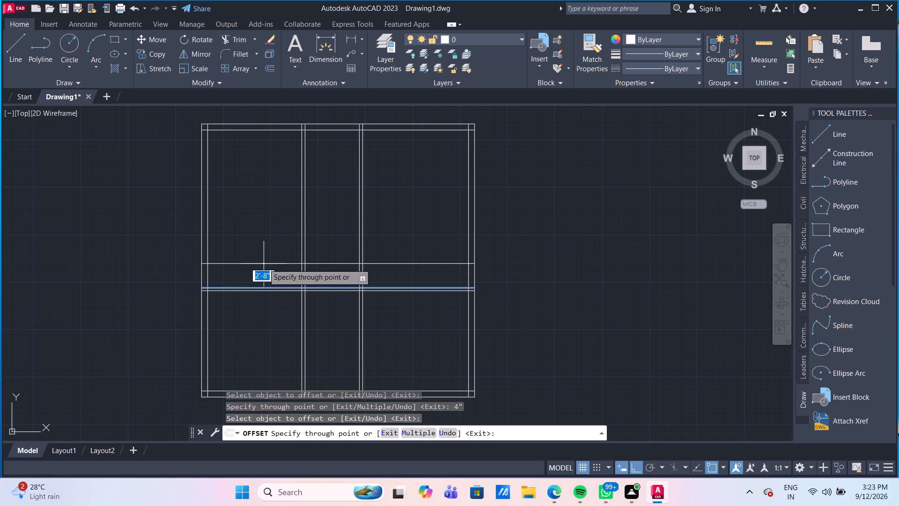
type("4'")
key("Return")
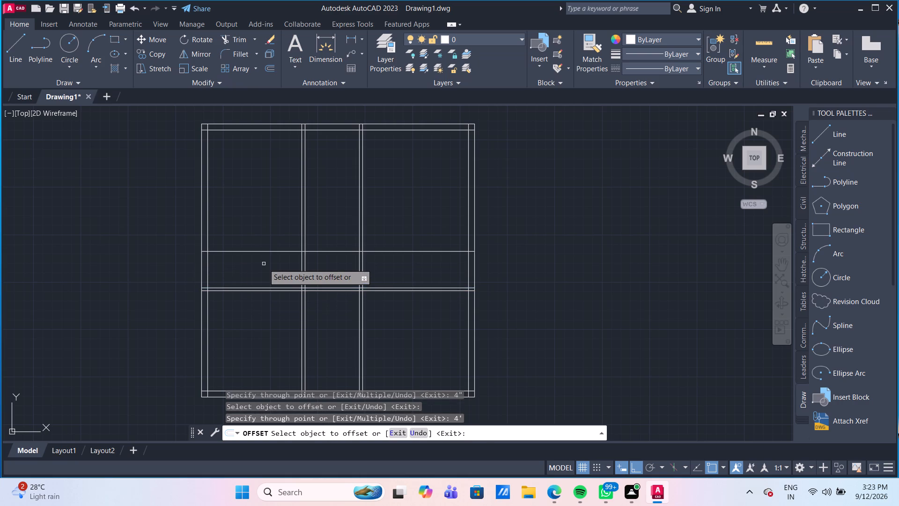
left_click(270, 251)
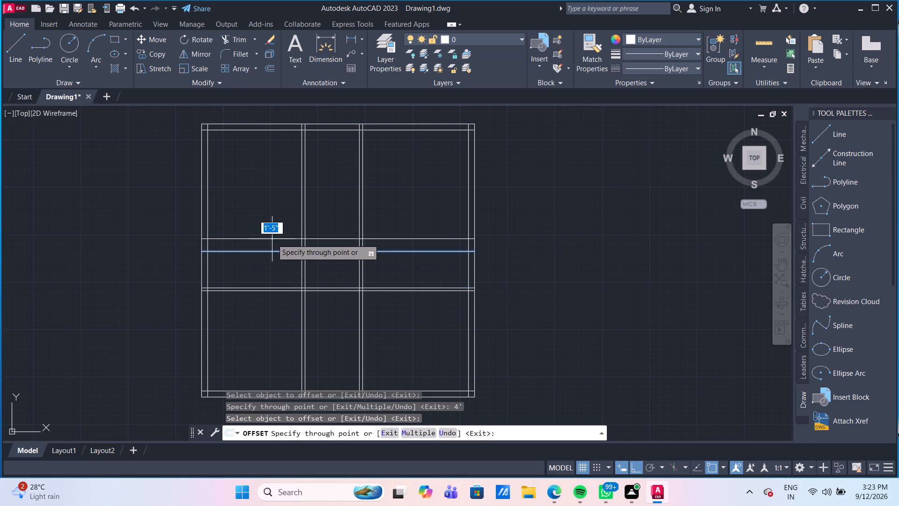
type("4\"")
key("Return")
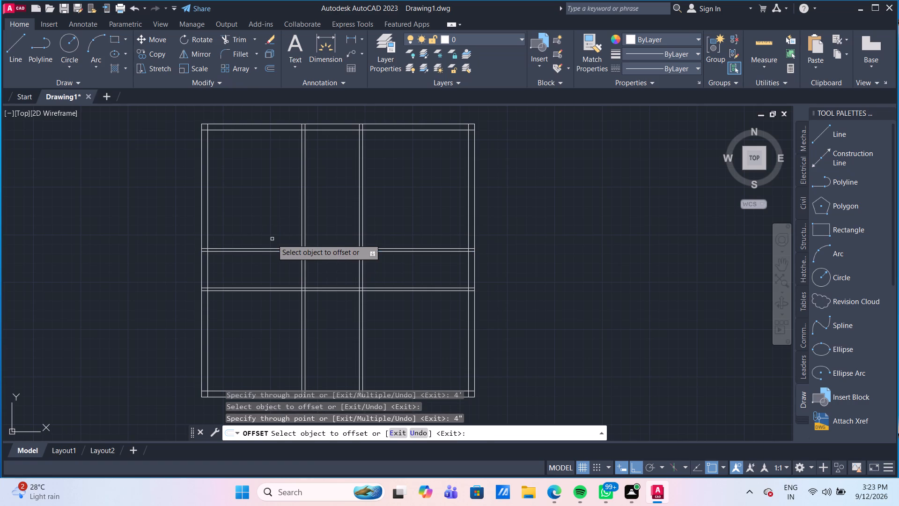
key("Escape")
Measure the clear height from the top wall's inner line to the upper horizontal partition along the first vertical partition.
left_click(332, 49)
scroll(308, 141, "up", 1)
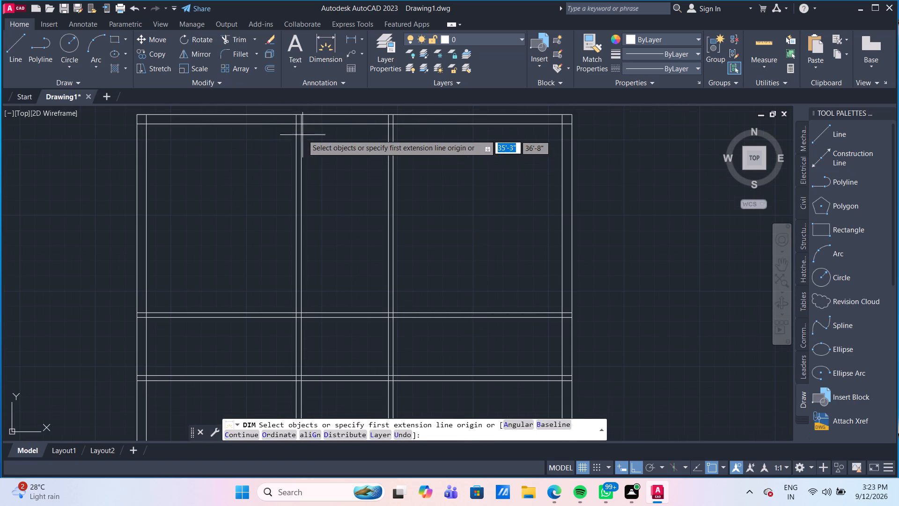
left_click(298, 124)
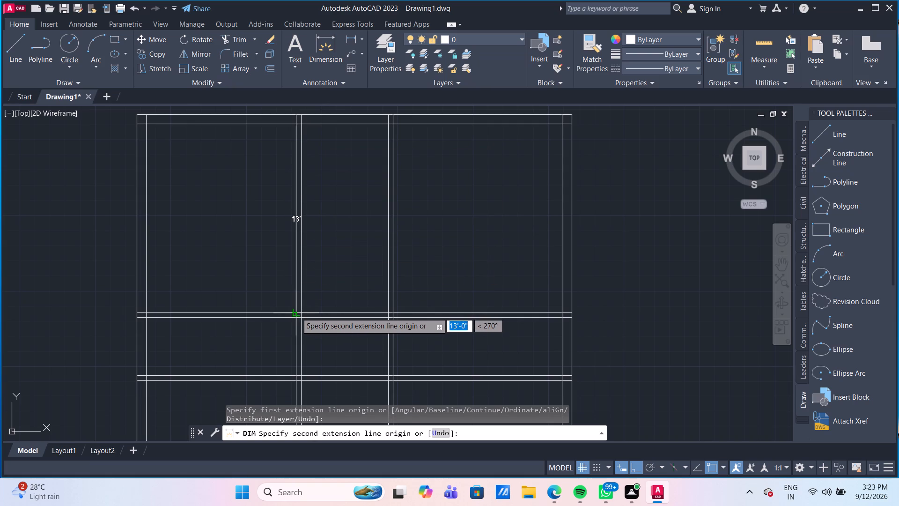
left_click(296, 313)
key("Escape")
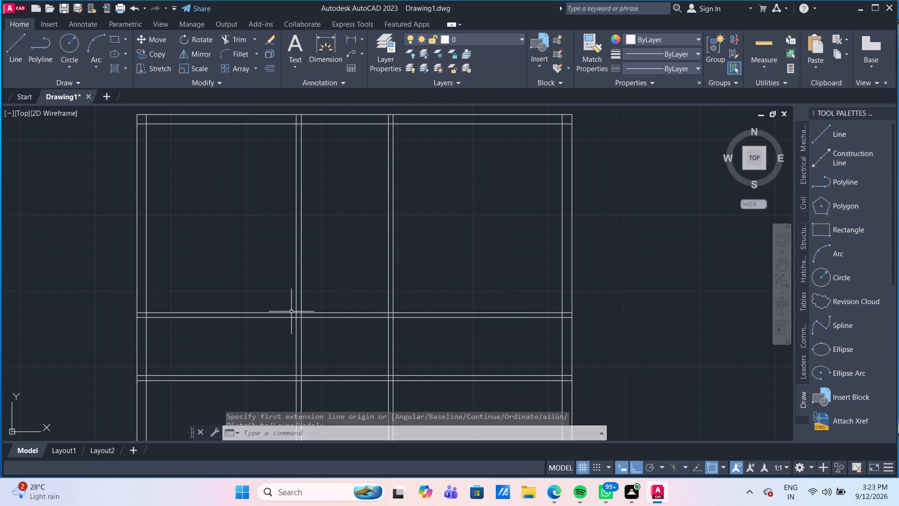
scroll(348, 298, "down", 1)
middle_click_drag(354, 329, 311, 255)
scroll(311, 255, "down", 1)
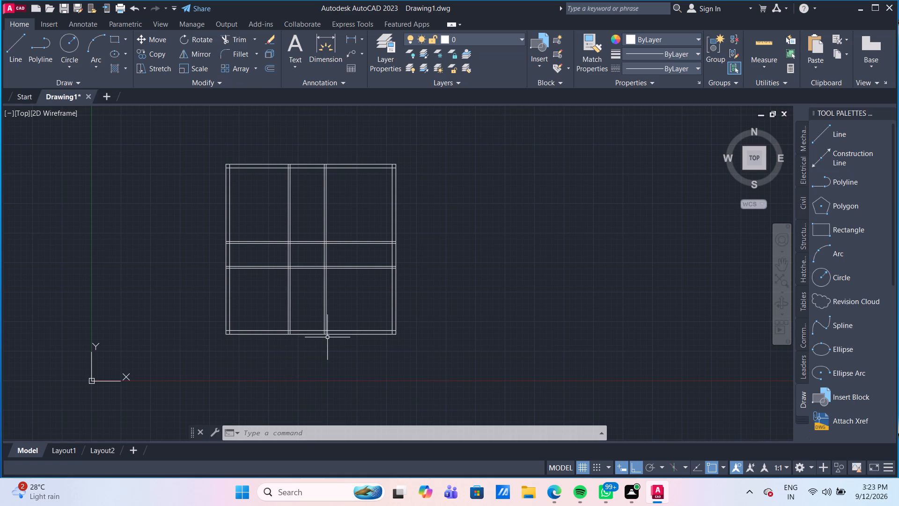
Build a third horizontal partition by offsetting the top wall's inner line 5' downward, and that copy another 4".
scroll(355, 290, "up", 1)
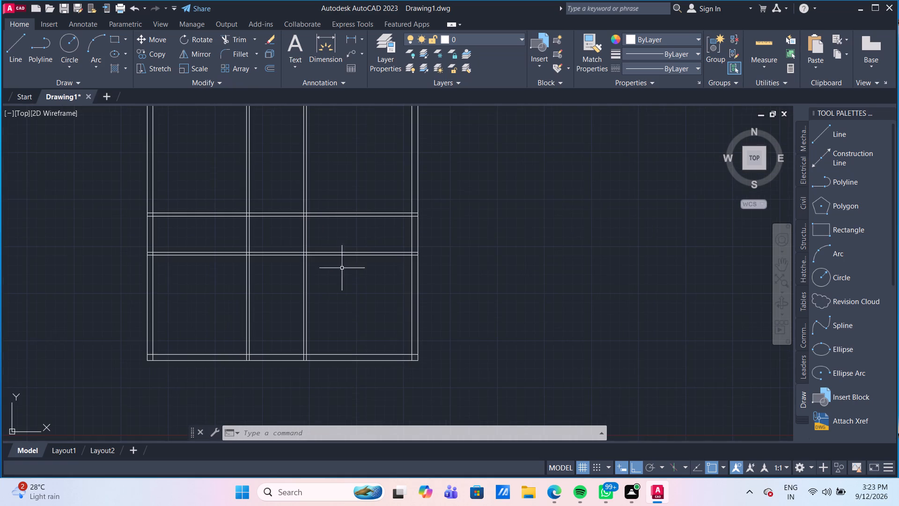
scroll(329, 236, "up", 1)
middle_click_drag(329, 236, 376, 327)
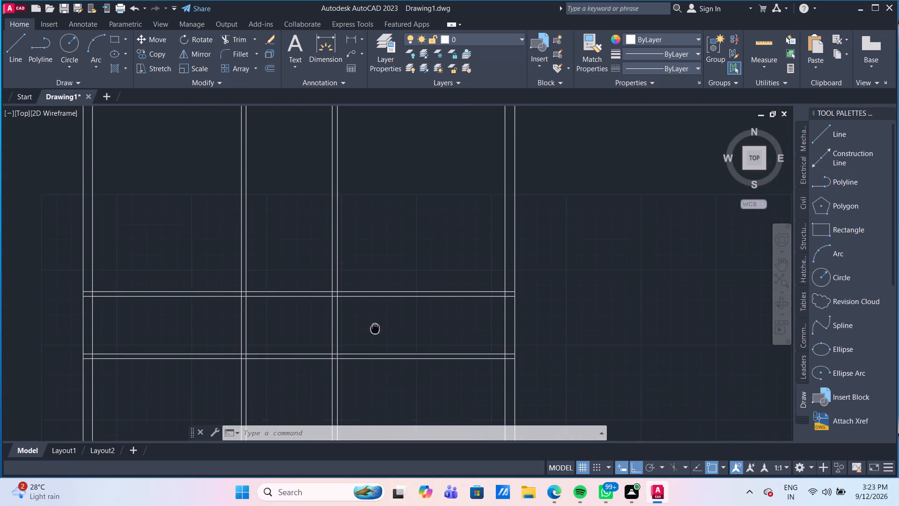
middle_click_drag(376, 327, 387, 353)
scroll(363, 292, "down", 2)
scroll(343, 278, "up", 2)
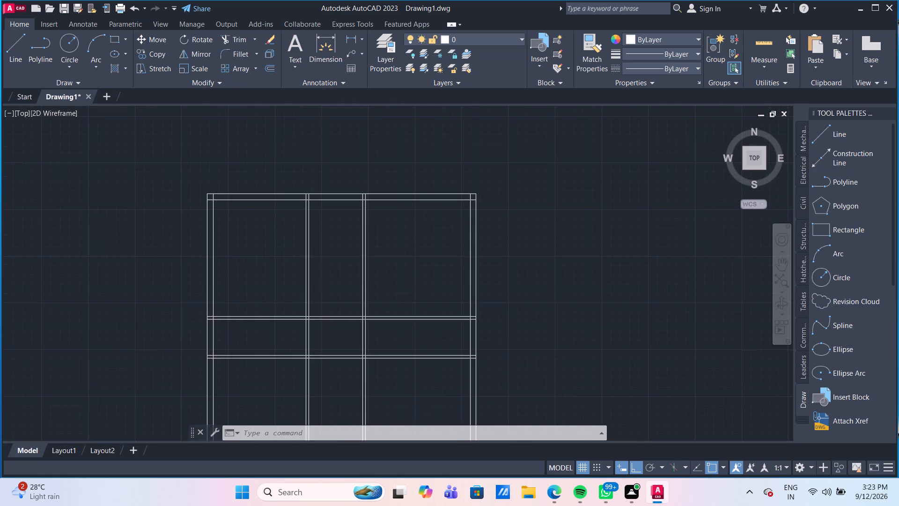
middle_click_drag(343, 278, 339, 249)
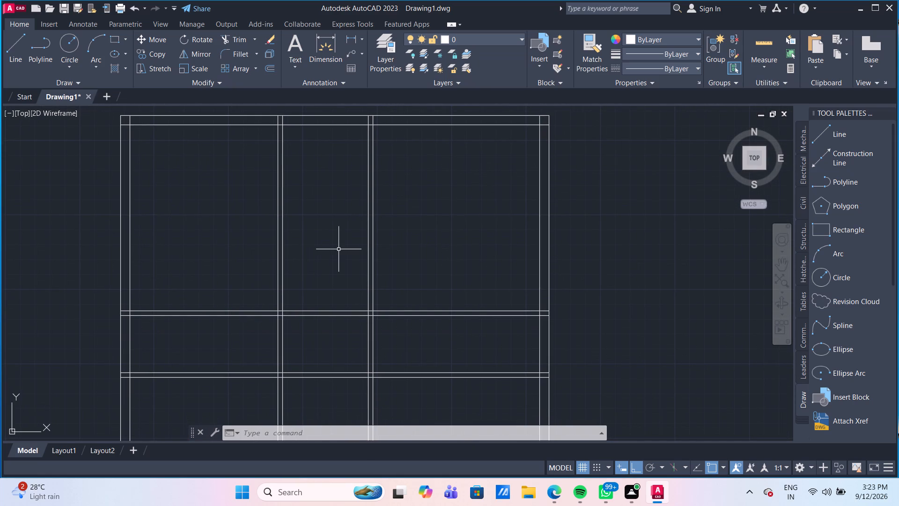
middle_click_drag(339, 249, 339, 260)
scroll(339, 249, "down", 1)
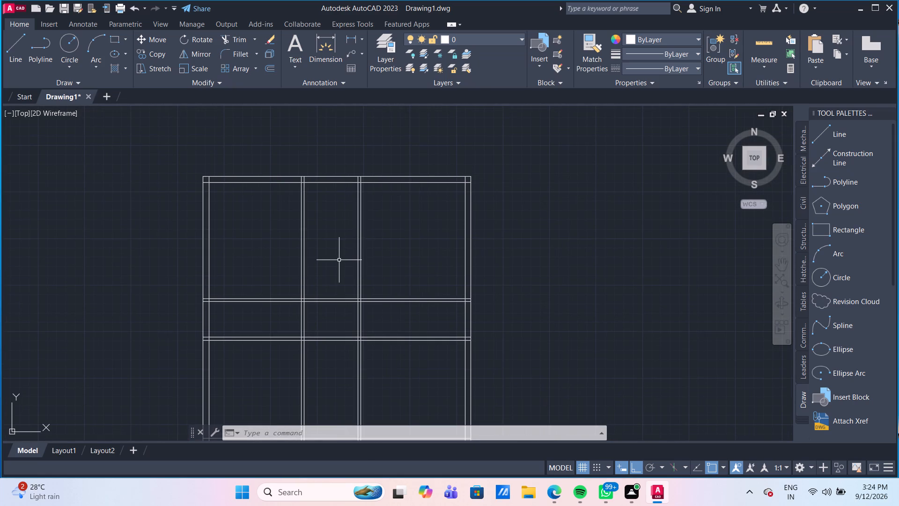
key("o")
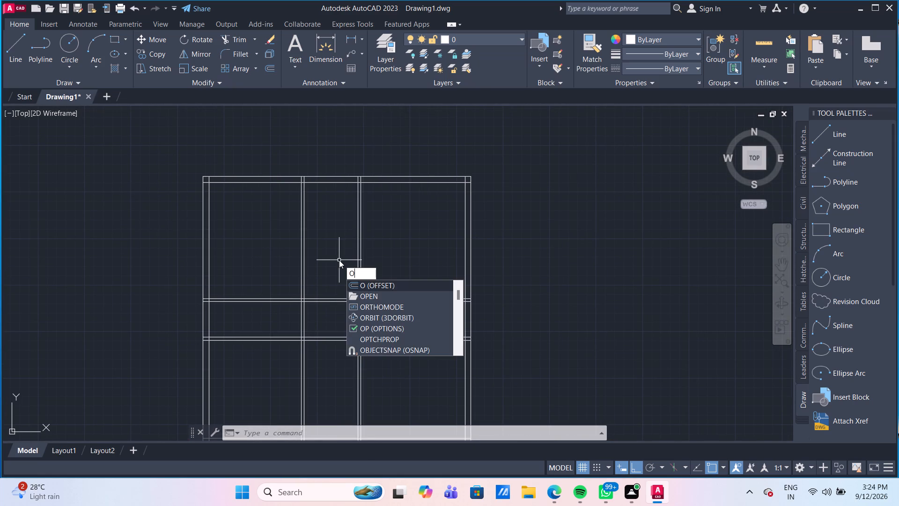
key("Return")
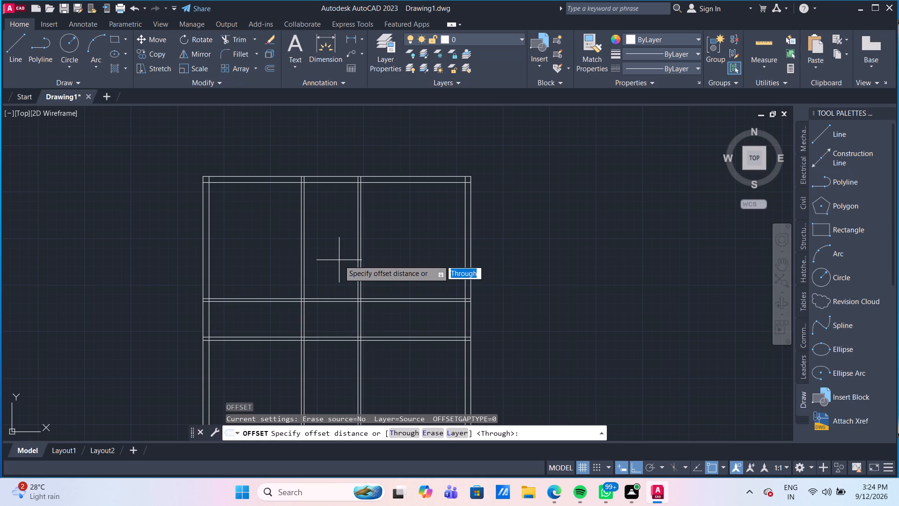
key("Return")
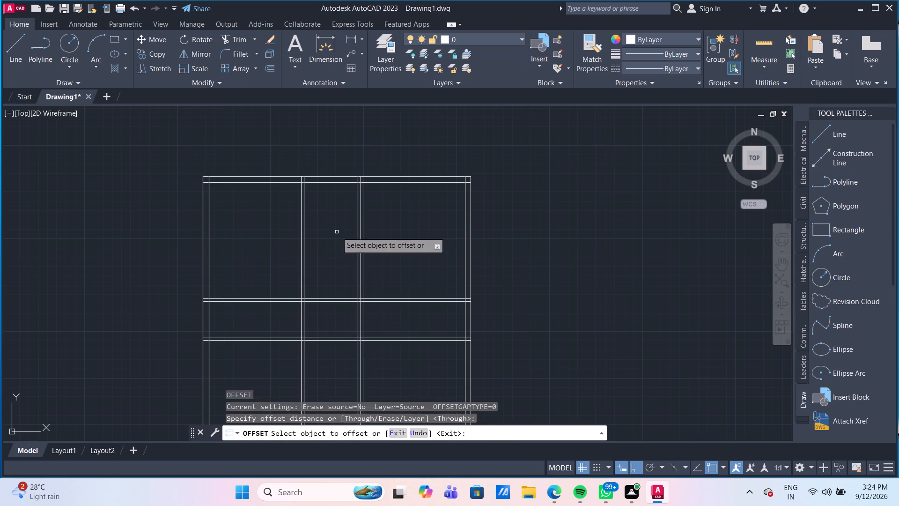
left_click(343, 183)
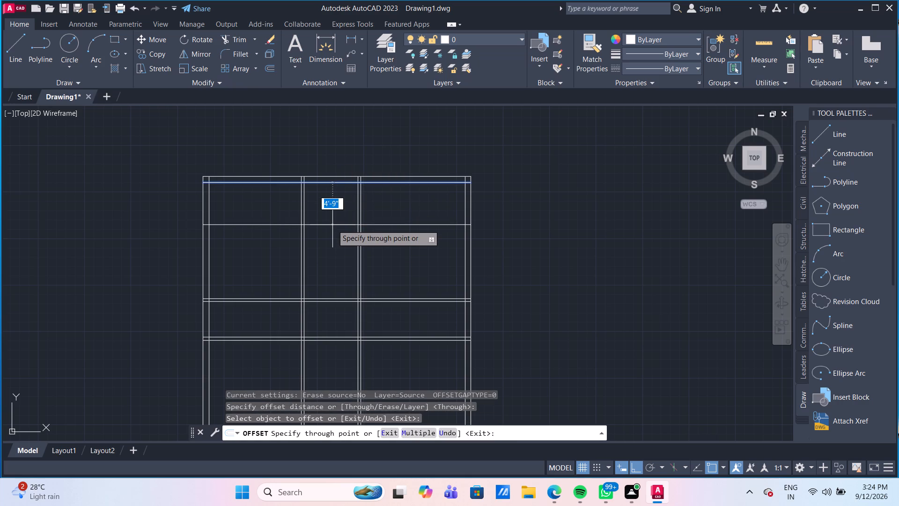
type("5'")
key("Return")
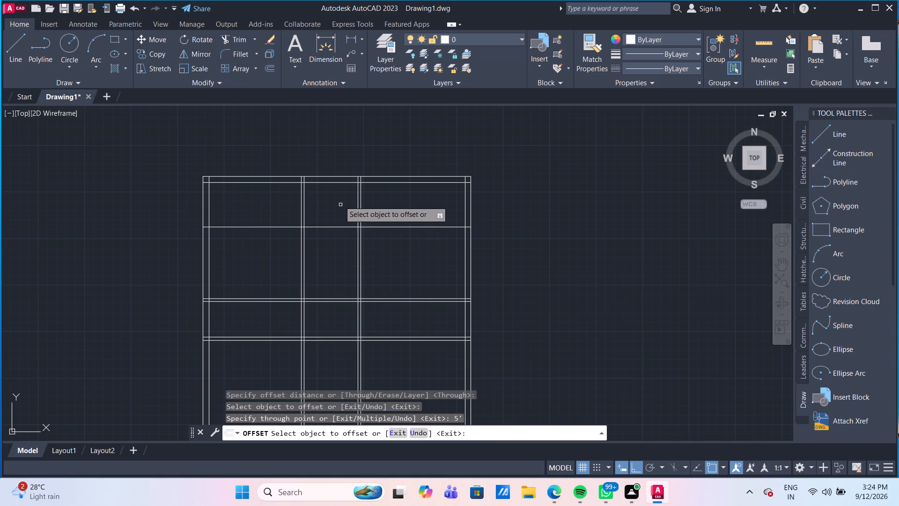
left_click(324, 228)
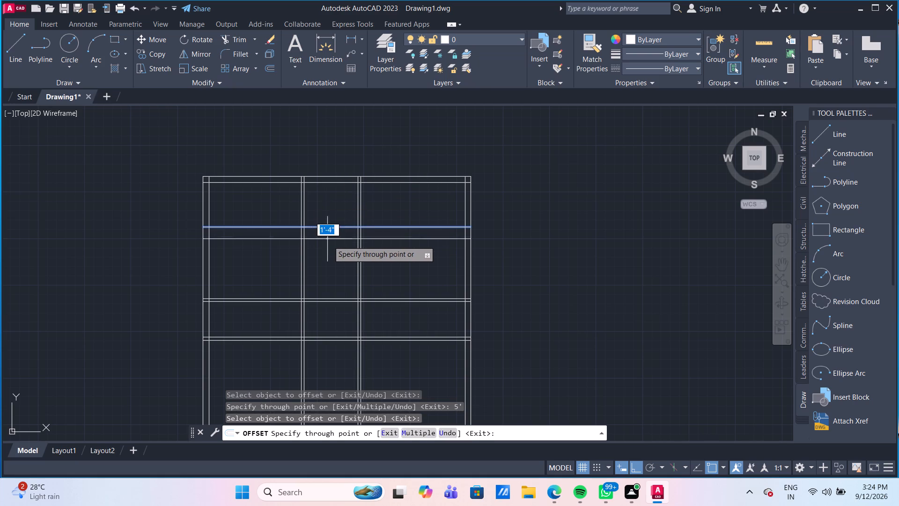
type("4\"")
key("Return")
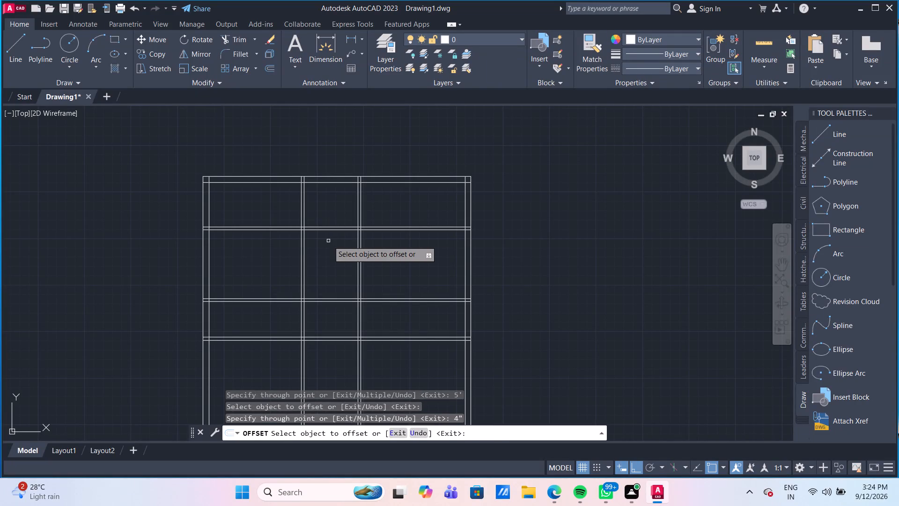
key("Escape")
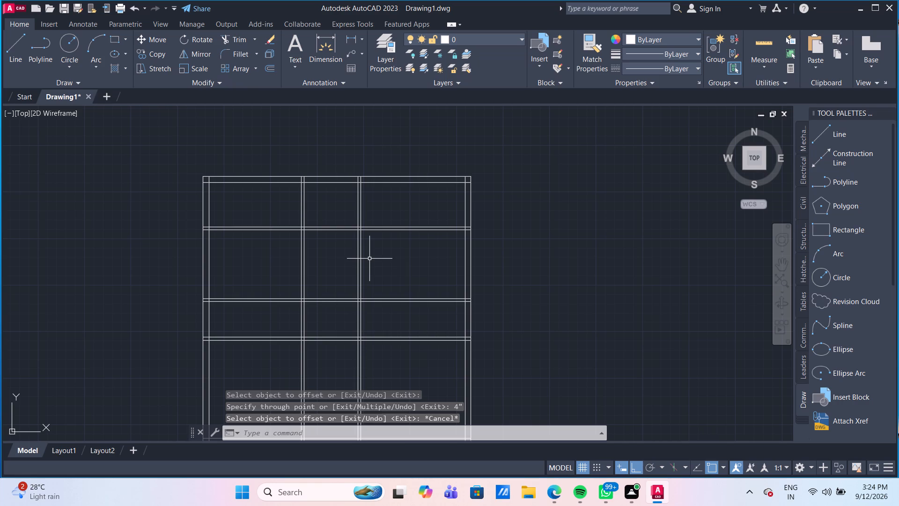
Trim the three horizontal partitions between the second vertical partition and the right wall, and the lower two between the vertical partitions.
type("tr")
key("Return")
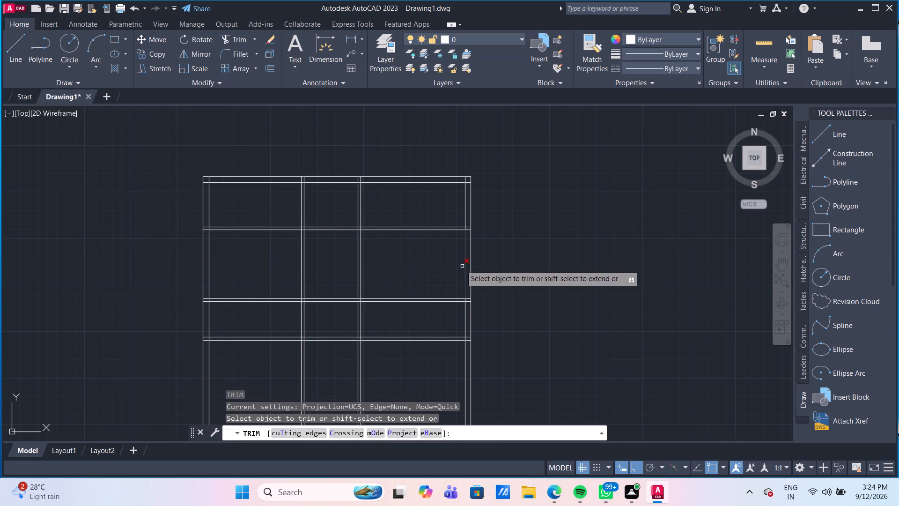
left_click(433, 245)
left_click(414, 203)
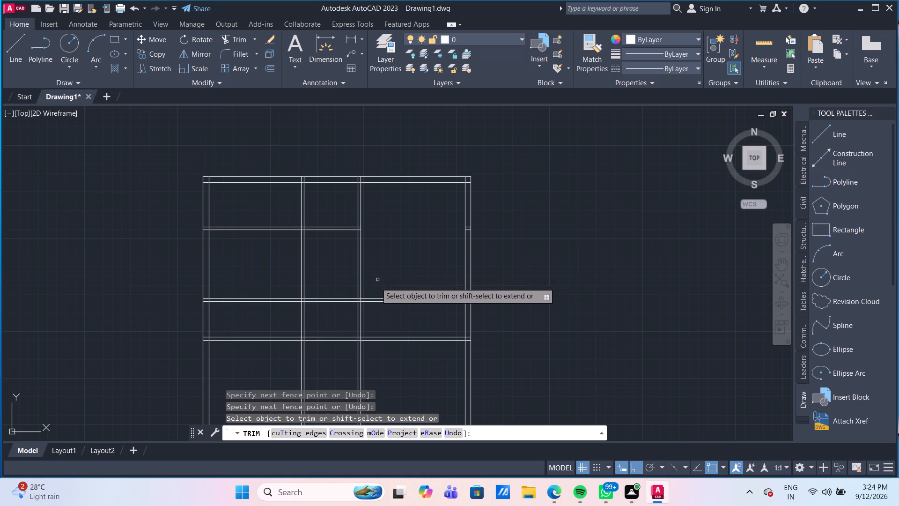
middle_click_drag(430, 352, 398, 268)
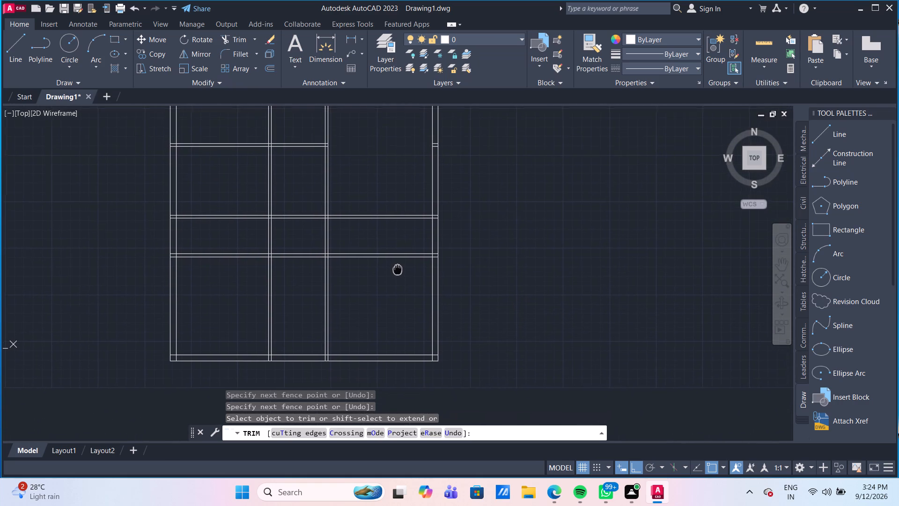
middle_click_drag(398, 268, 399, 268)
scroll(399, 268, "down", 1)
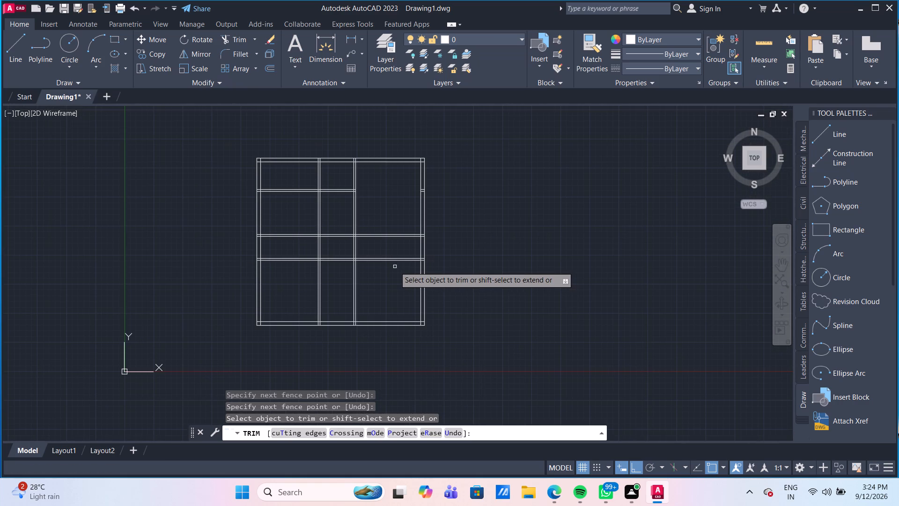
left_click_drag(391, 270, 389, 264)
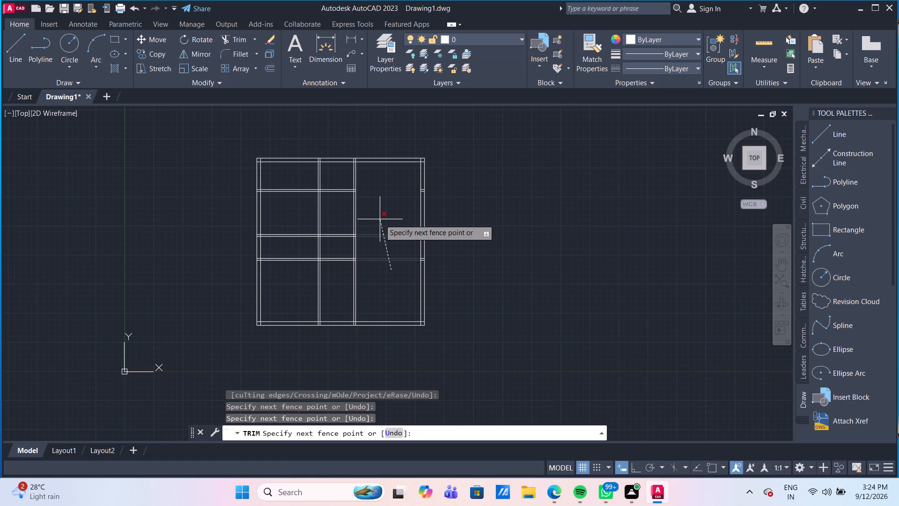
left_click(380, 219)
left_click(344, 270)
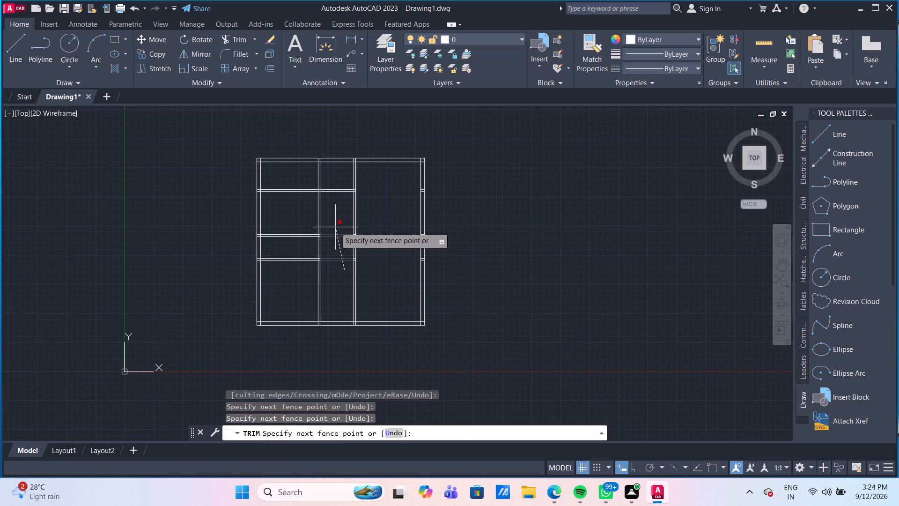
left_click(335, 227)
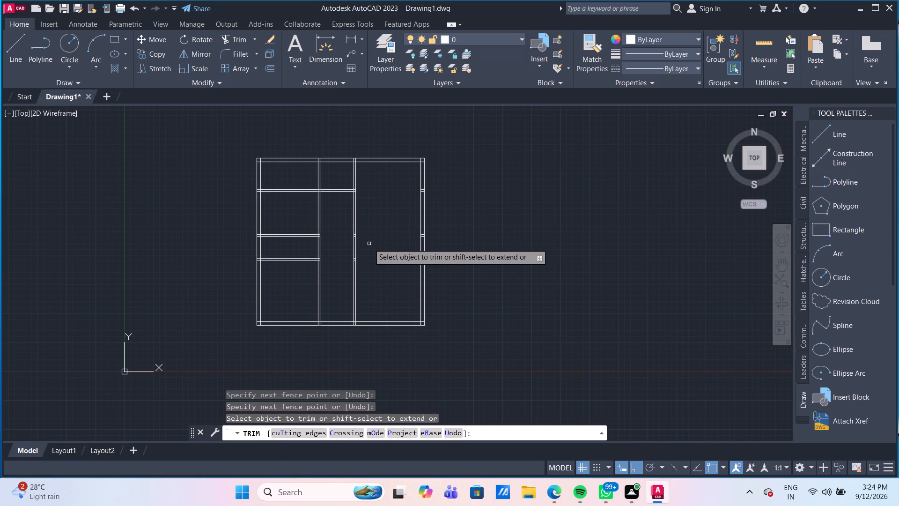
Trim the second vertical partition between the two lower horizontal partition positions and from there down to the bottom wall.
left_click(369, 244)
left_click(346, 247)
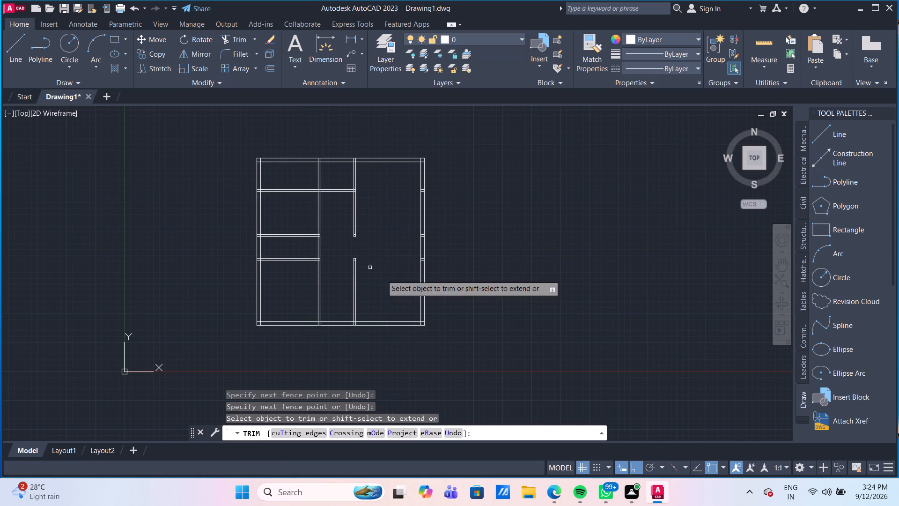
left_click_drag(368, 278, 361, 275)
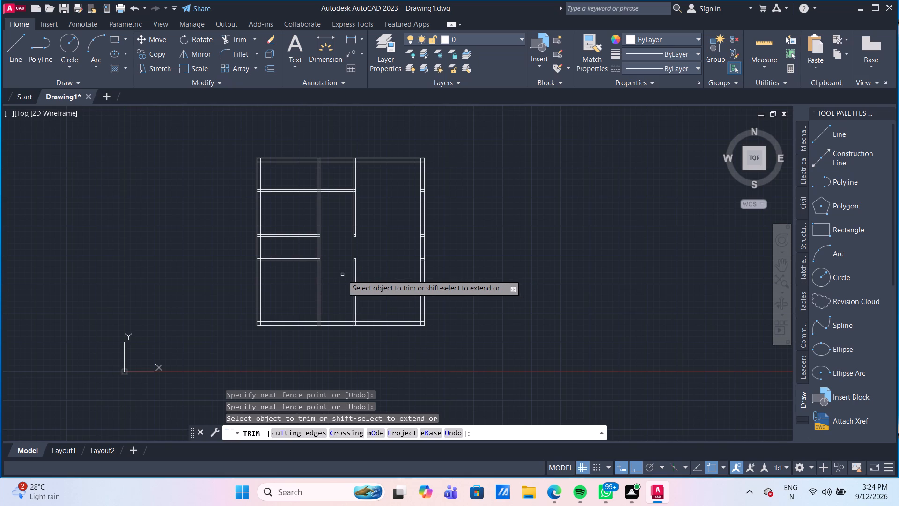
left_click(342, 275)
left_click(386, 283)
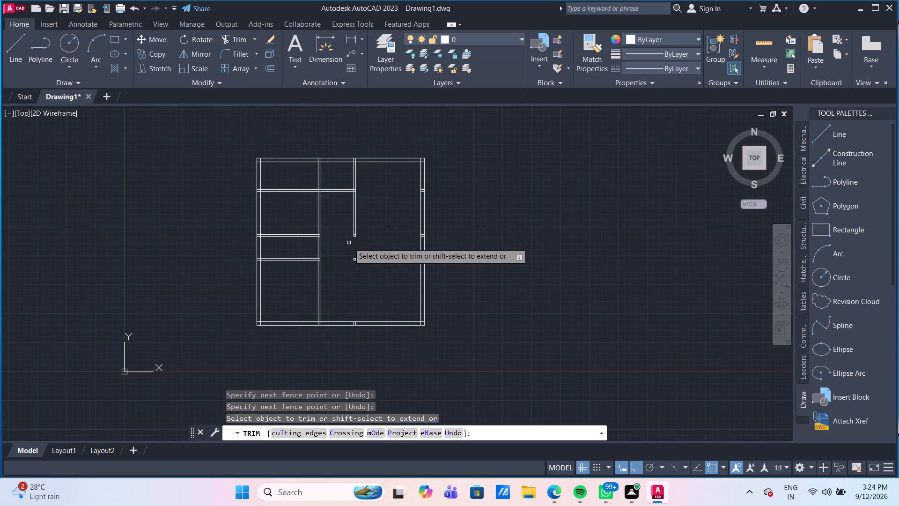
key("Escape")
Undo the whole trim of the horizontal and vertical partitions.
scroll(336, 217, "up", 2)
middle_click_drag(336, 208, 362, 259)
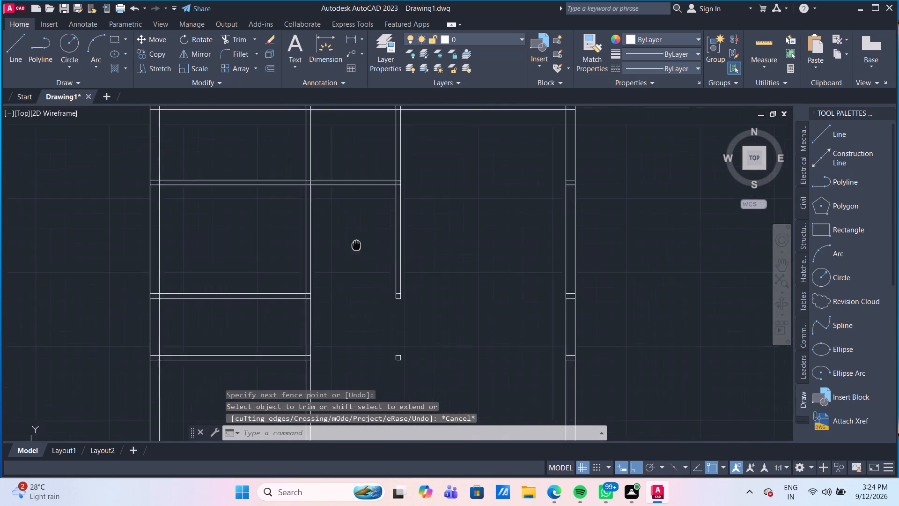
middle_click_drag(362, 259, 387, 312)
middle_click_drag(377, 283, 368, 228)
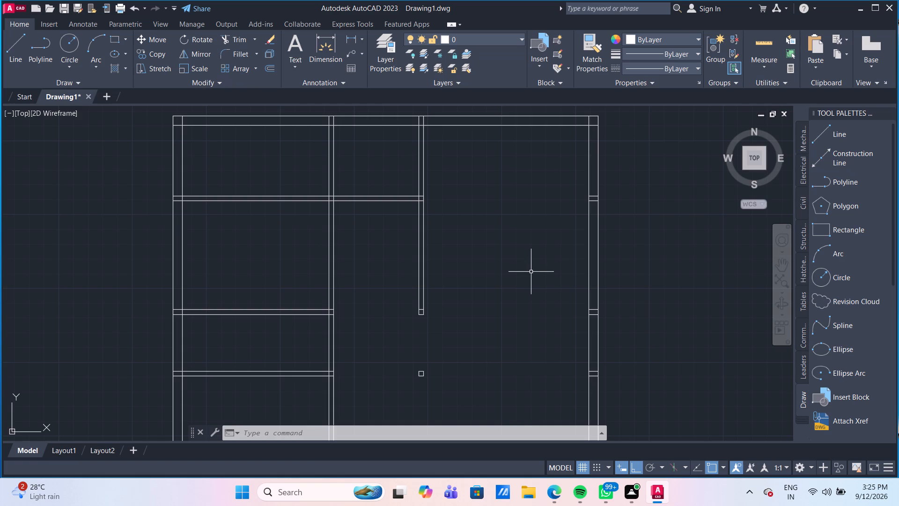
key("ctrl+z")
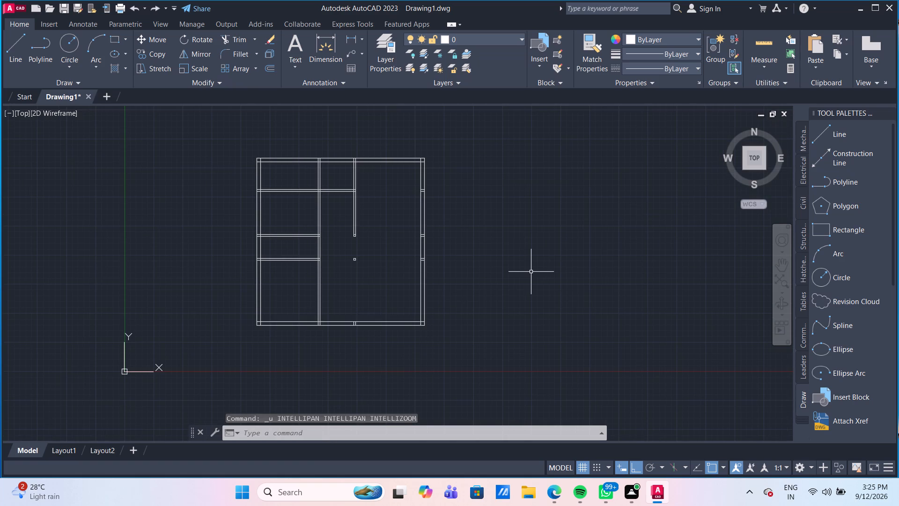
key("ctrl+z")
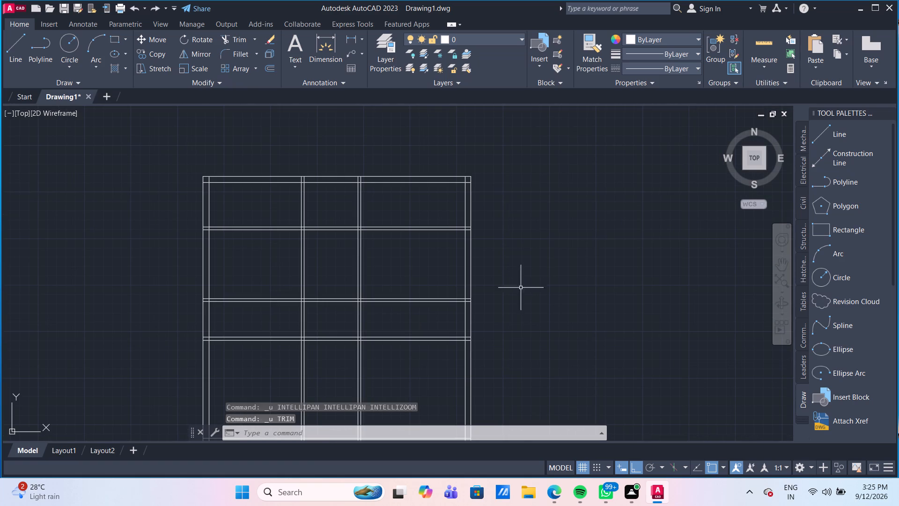
Draw a 4" vertical line across the topmost horizontal partition's thickness, along the second vertical partition's left face.
middle_click_drag(411, 384, 409, 341)
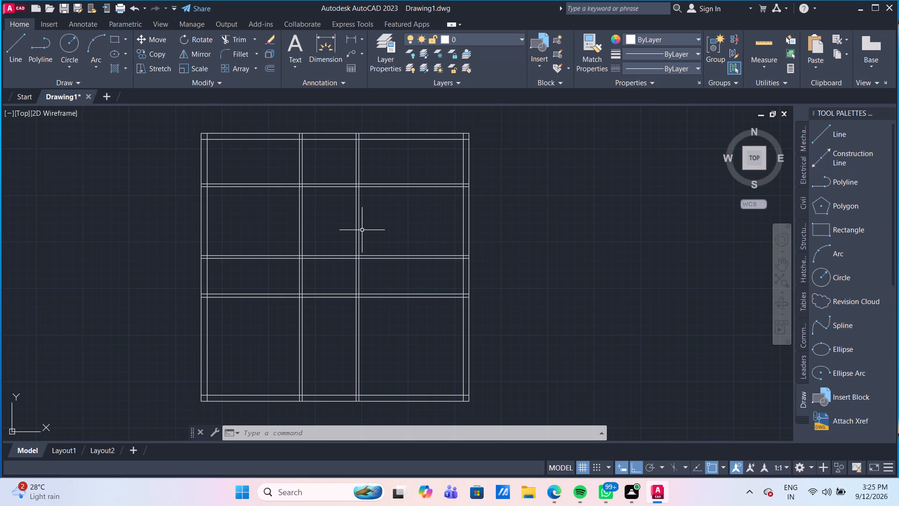
scroll(326, 213, "up", 2)
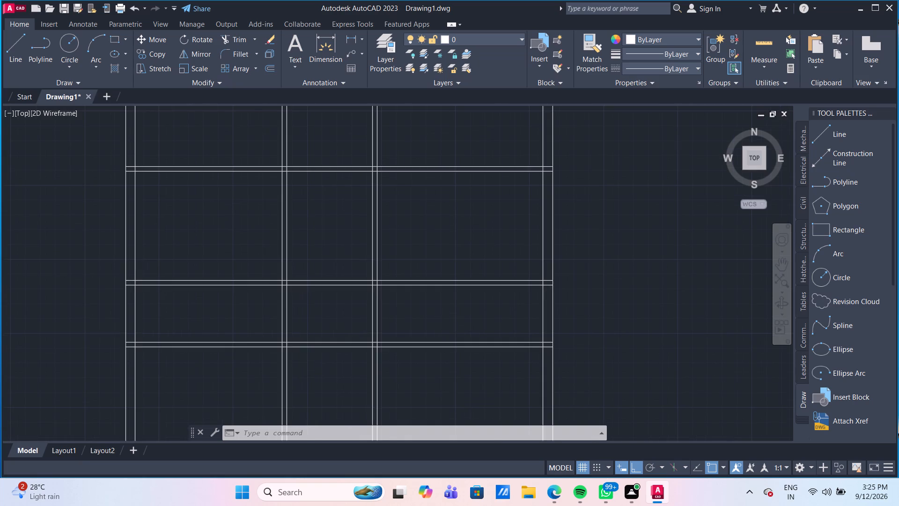
middle_click_drag(326, 213, 329, 244)
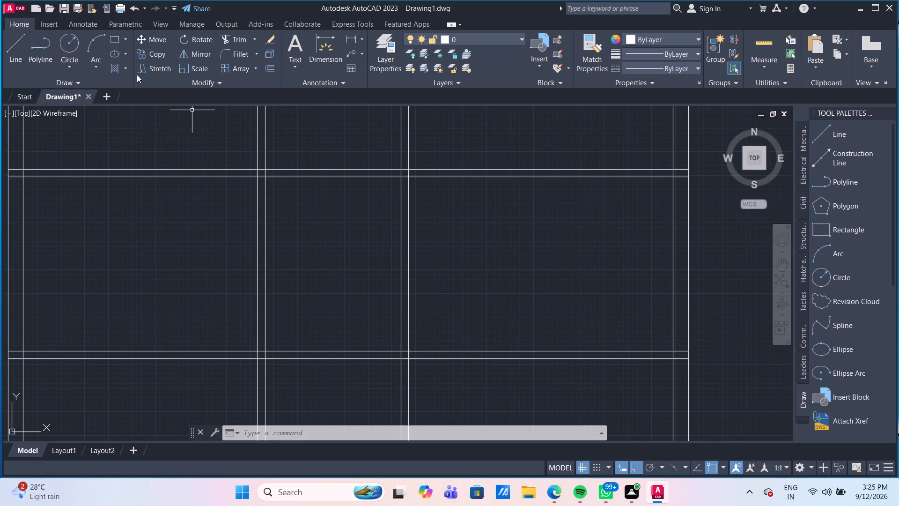
left_click(13, 45)
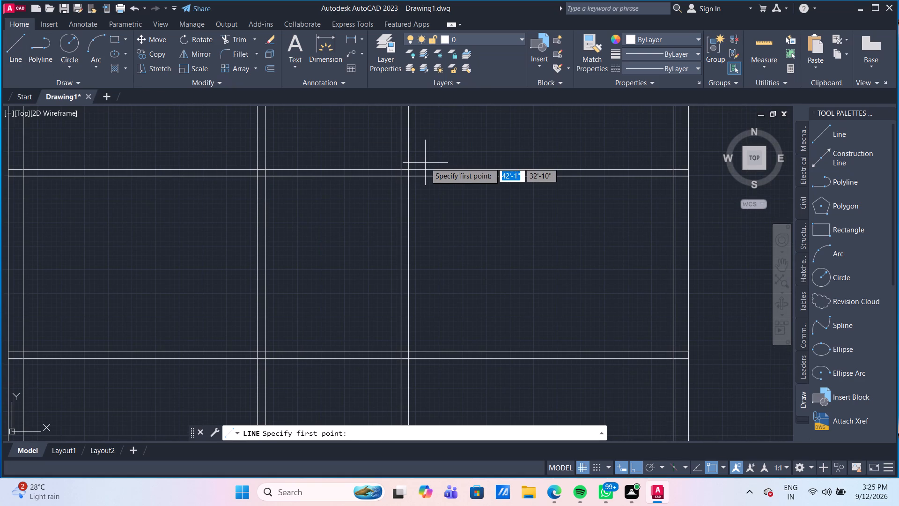
scroll(425, 165, "up", 1)
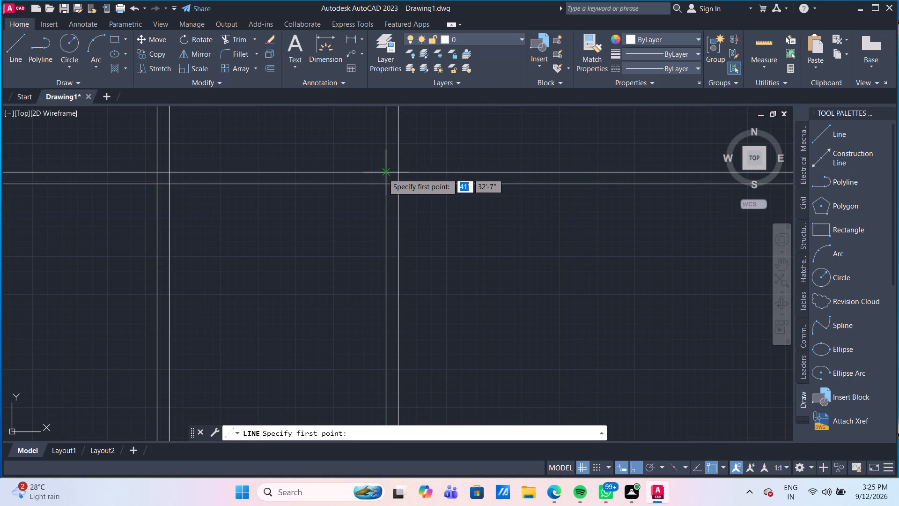
left_click(383, 173)
left_click(384, 186)
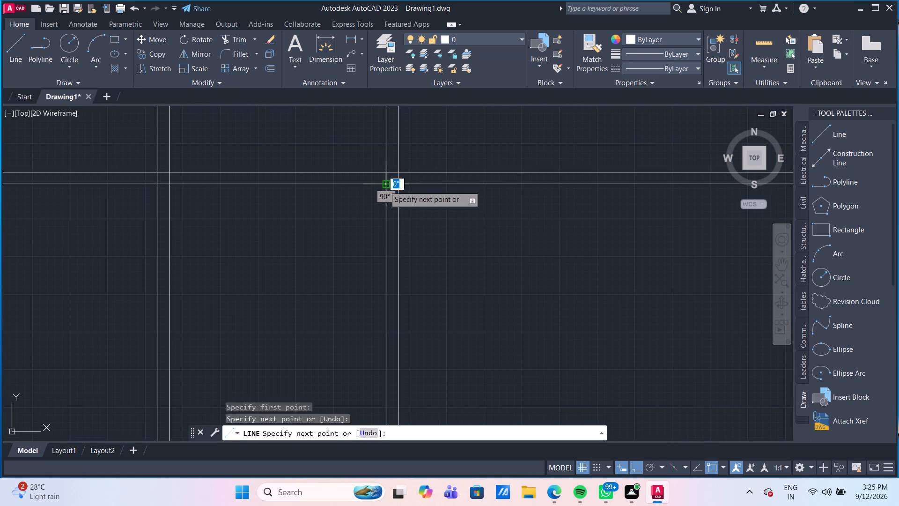
key("Return")
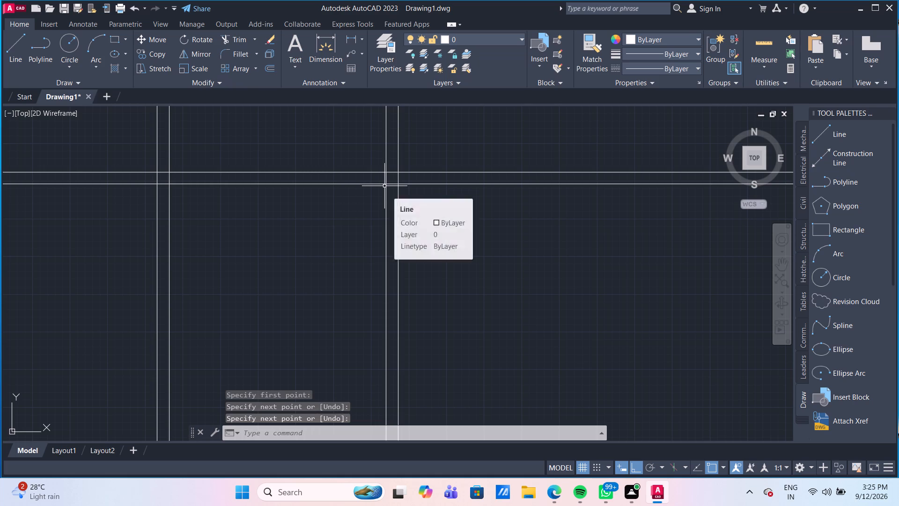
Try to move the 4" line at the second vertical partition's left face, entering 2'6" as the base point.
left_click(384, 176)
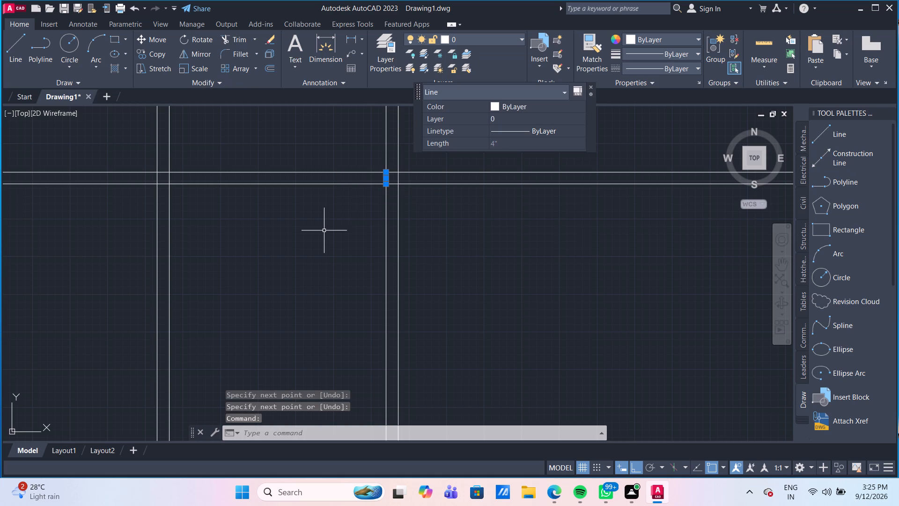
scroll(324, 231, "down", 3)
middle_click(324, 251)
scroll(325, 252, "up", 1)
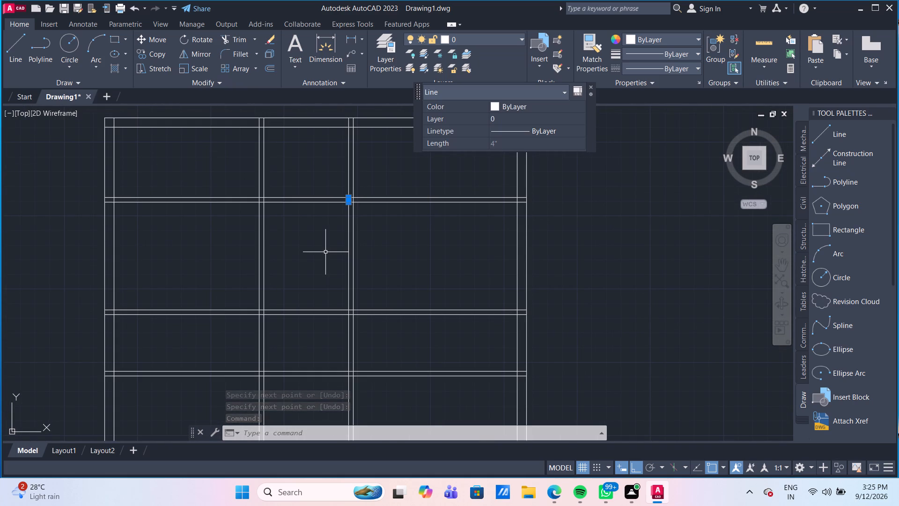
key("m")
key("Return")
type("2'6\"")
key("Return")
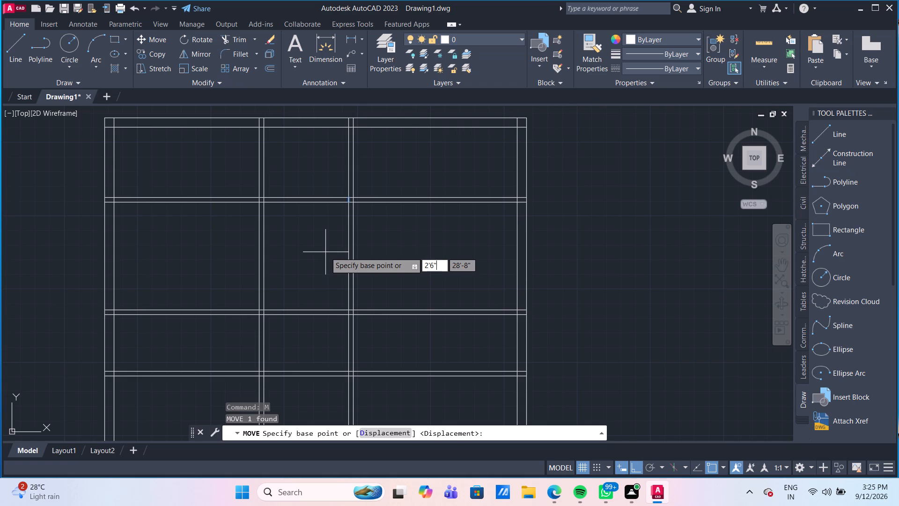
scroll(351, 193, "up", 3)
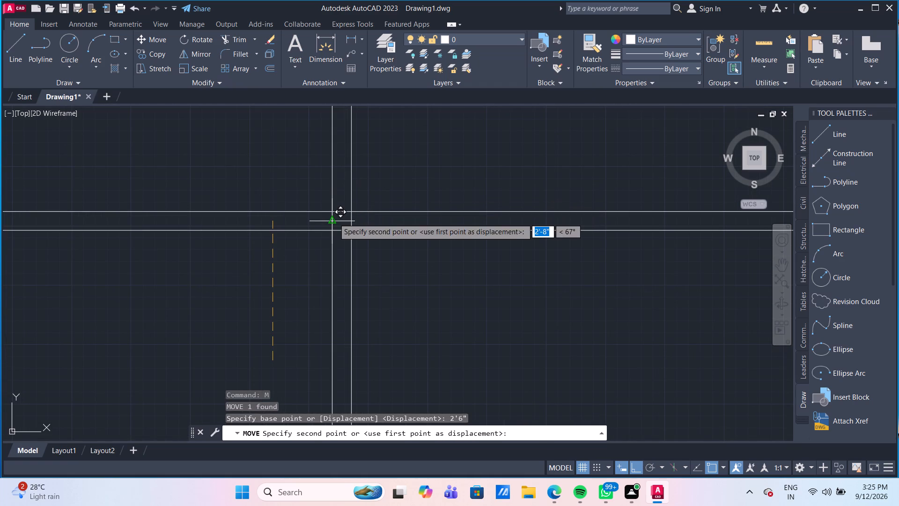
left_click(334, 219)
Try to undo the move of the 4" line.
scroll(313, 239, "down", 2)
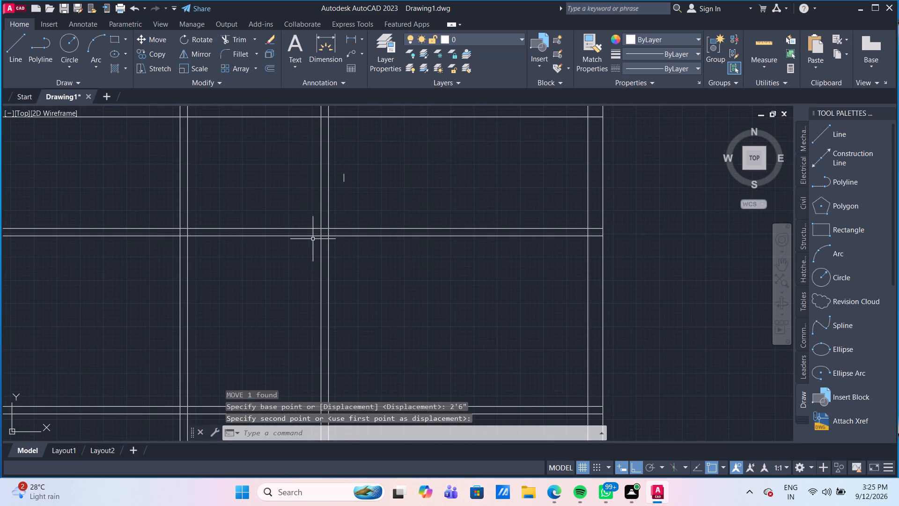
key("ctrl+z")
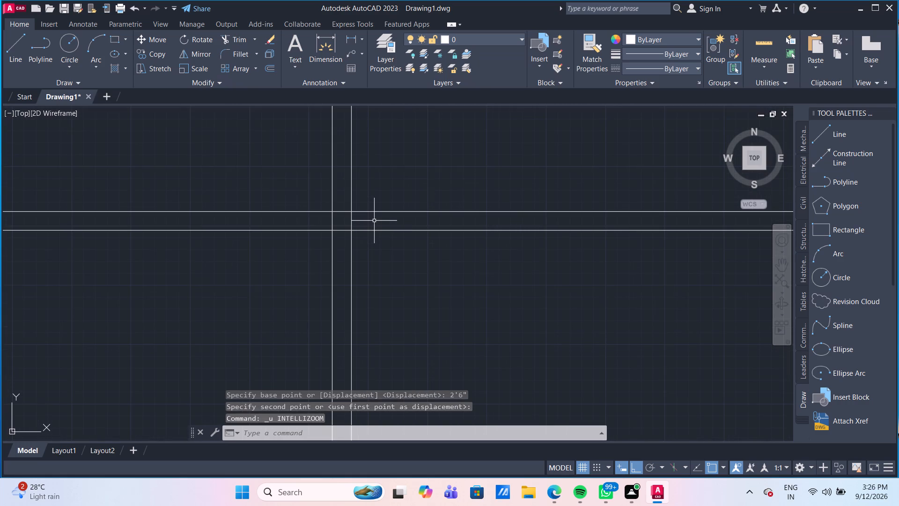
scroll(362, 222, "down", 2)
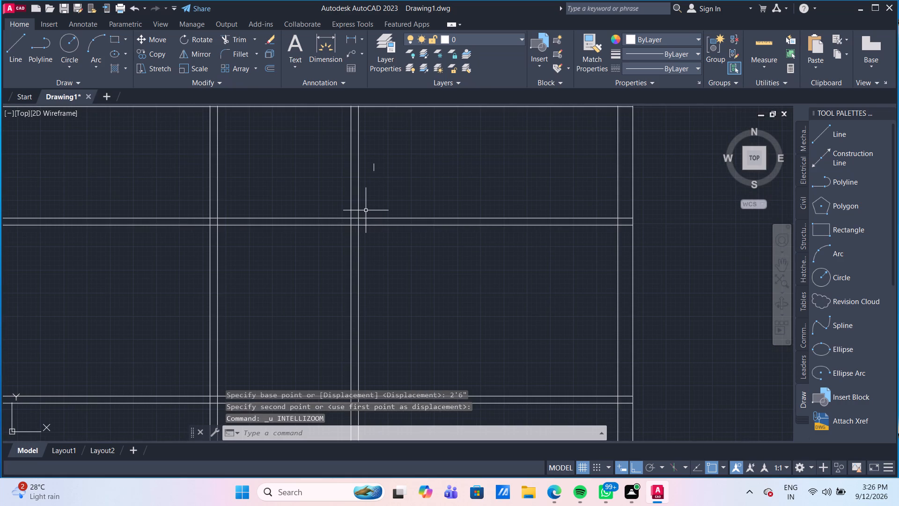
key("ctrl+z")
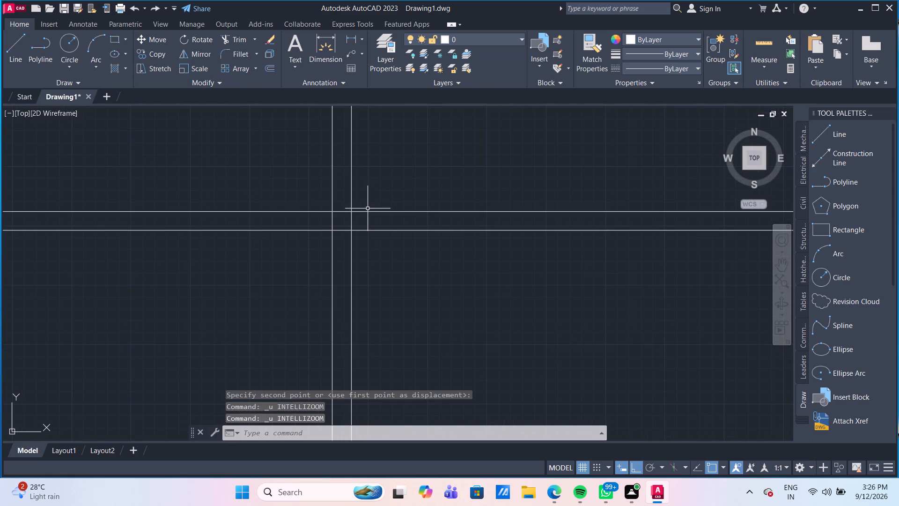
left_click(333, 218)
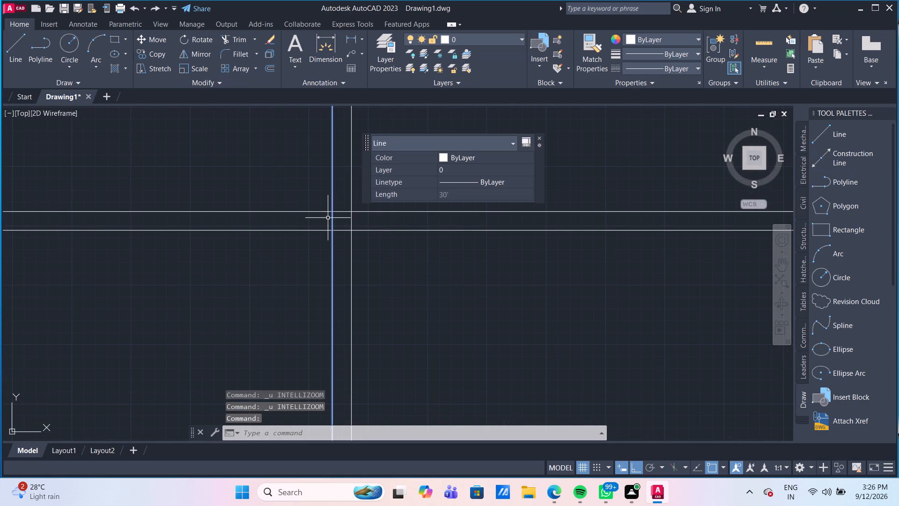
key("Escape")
Delete the stray 4" line above the topmost horizontal partition, just past the second vertical partition.
scroll(327, 218, "down", 3)
scroll(339, 202, "up", 1)
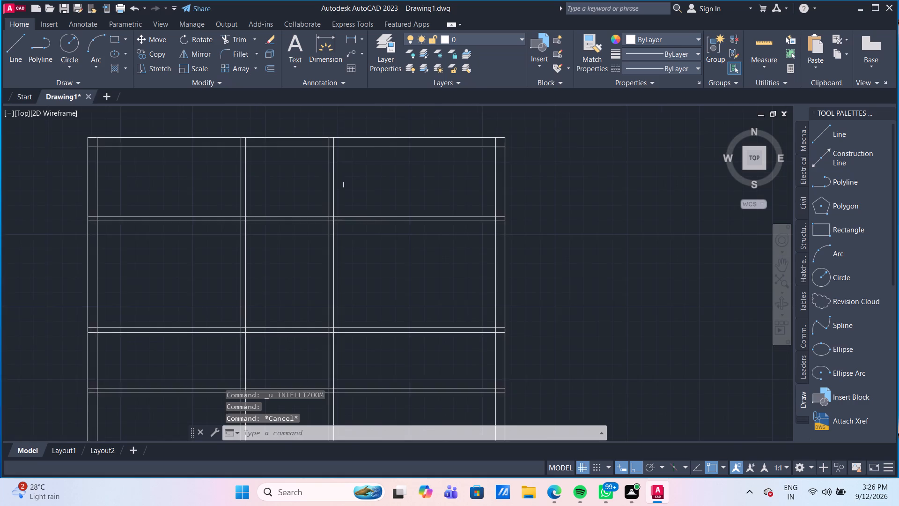
scroll(339, 202, "up", 2)
left_click(345, 137)
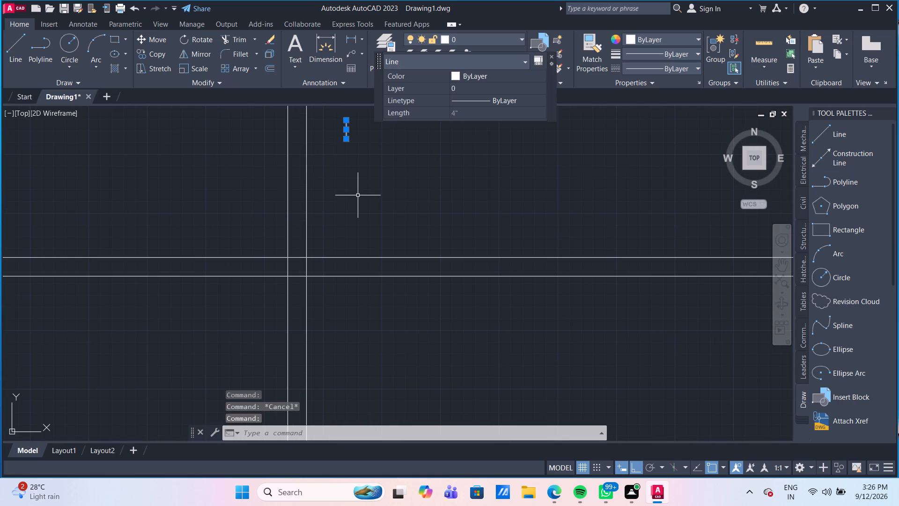
key("Delete")
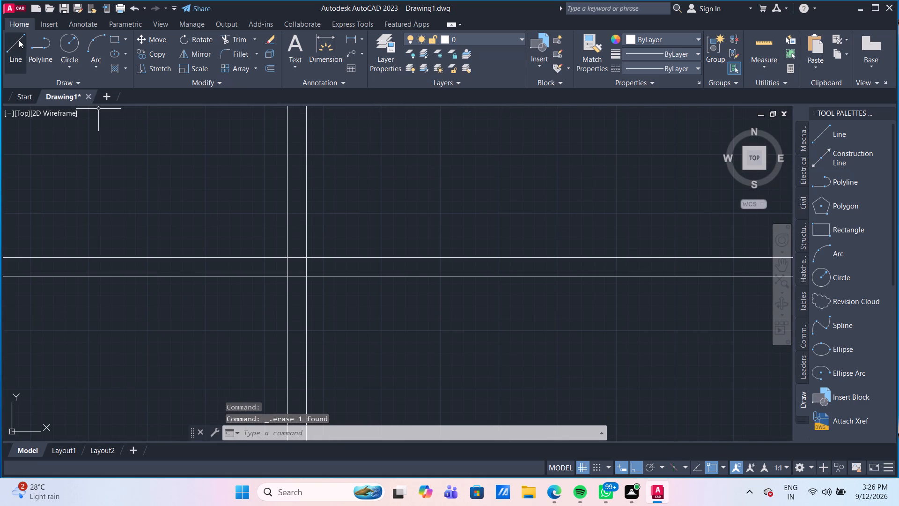
Draw a 4" vertical line across the topmost horizontal partition's thickness, along the second vertical partition's left face.
left_click(19, 40)
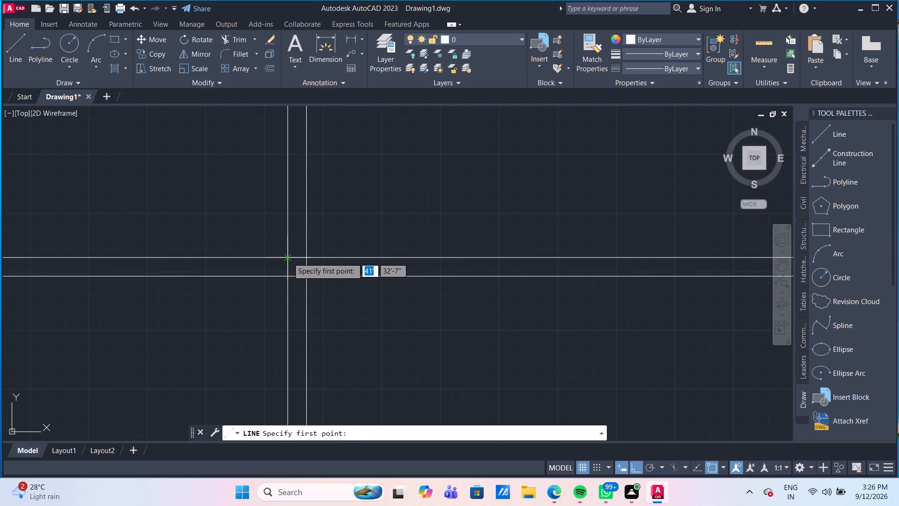
left_click(288, 260)
left_click(288, 274)
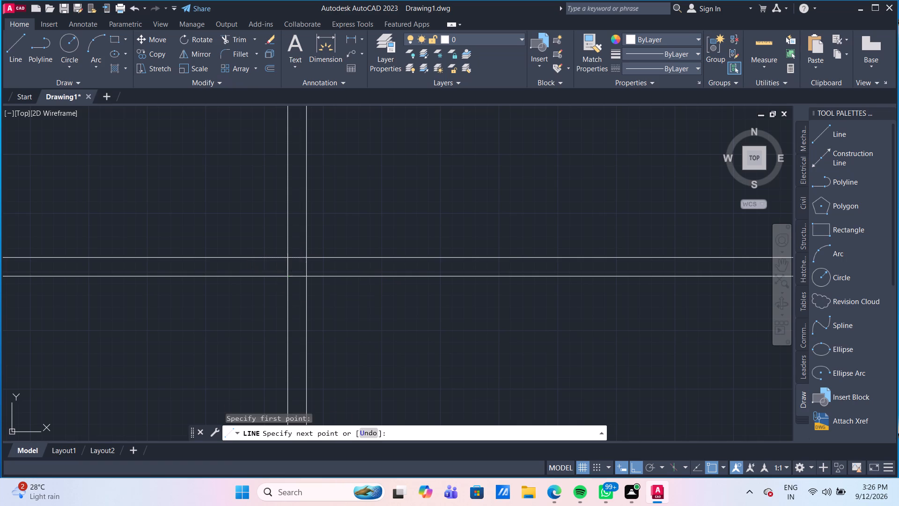
key("Return")
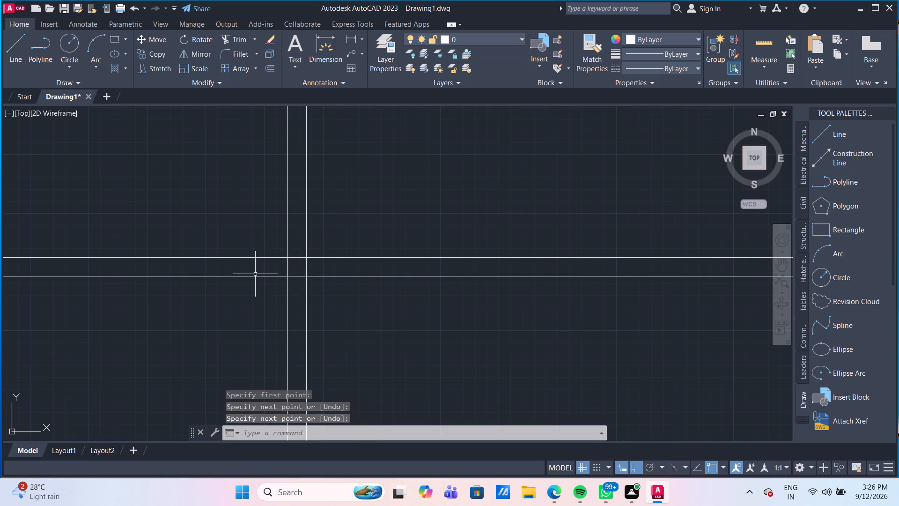
Move the 4" line 2'6" to the left along the topmost horizontal partition, away from the second vertical partition.
left_click(287, 268)
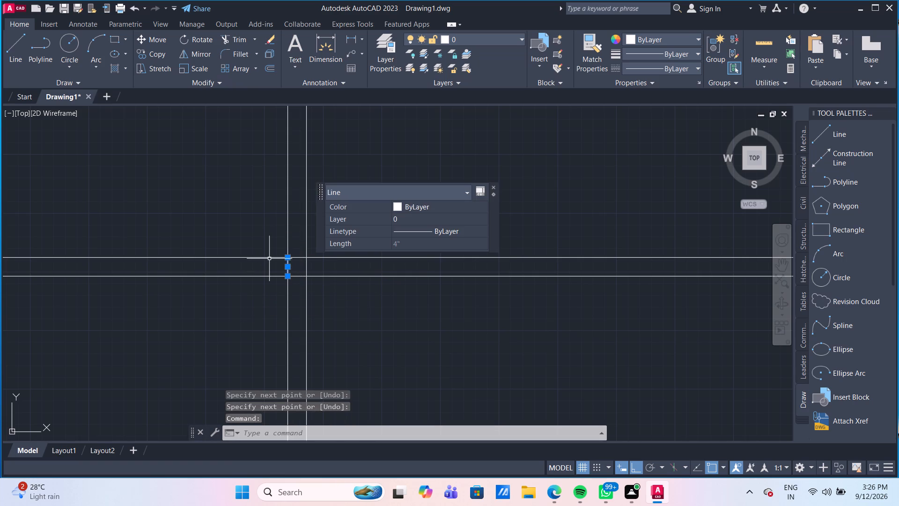
key("m")
key("Return")
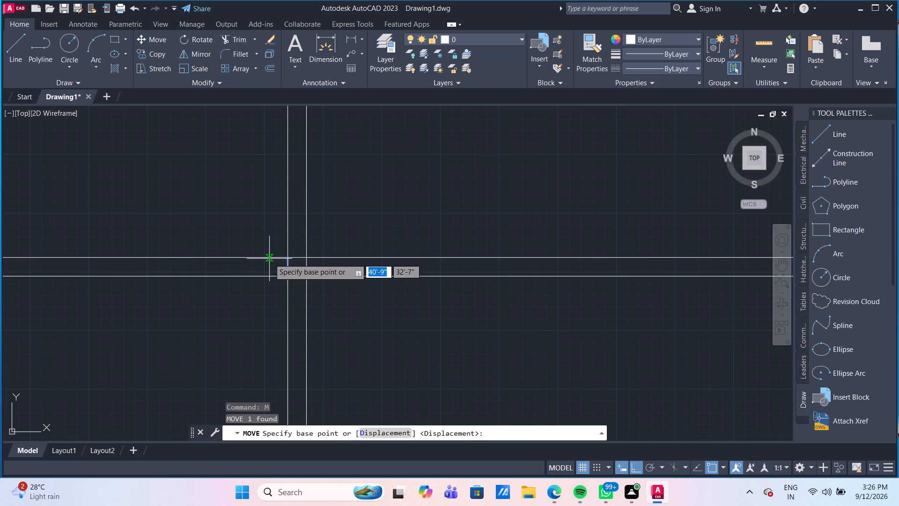
left_click(291, 256)
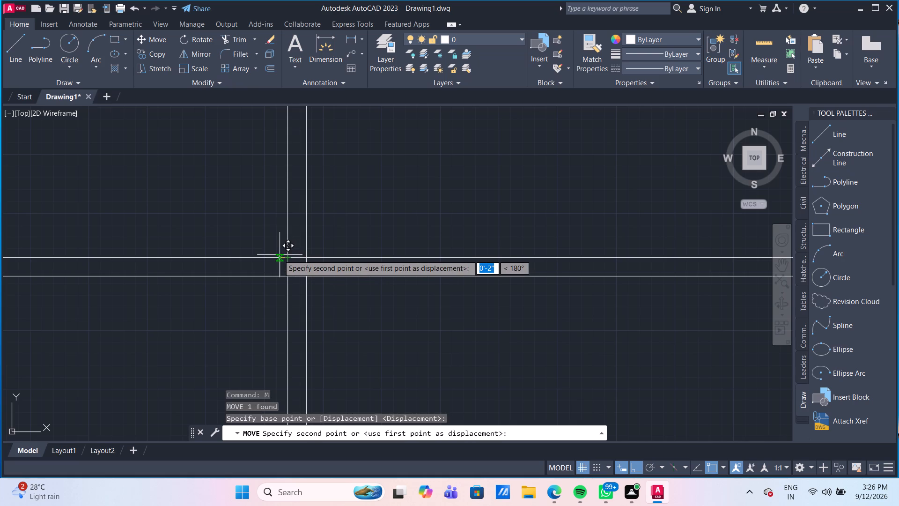
type("2'6\"")
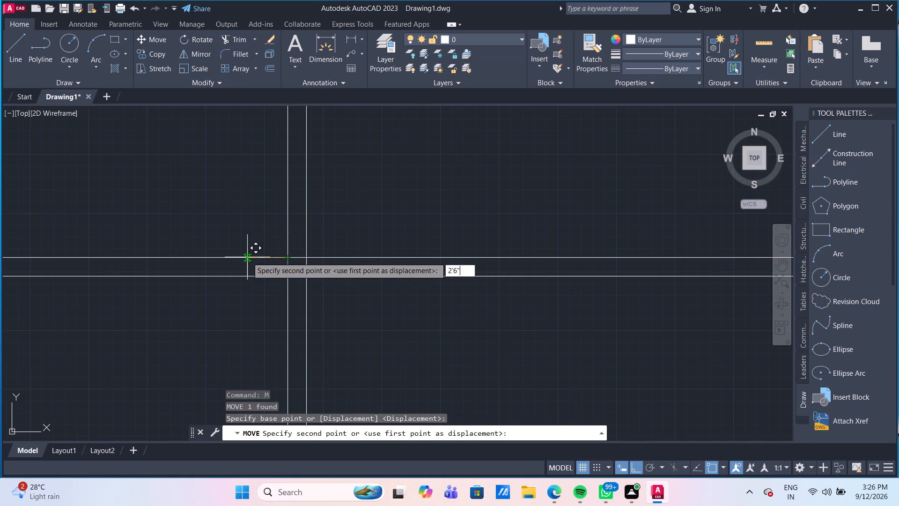
key("Return")
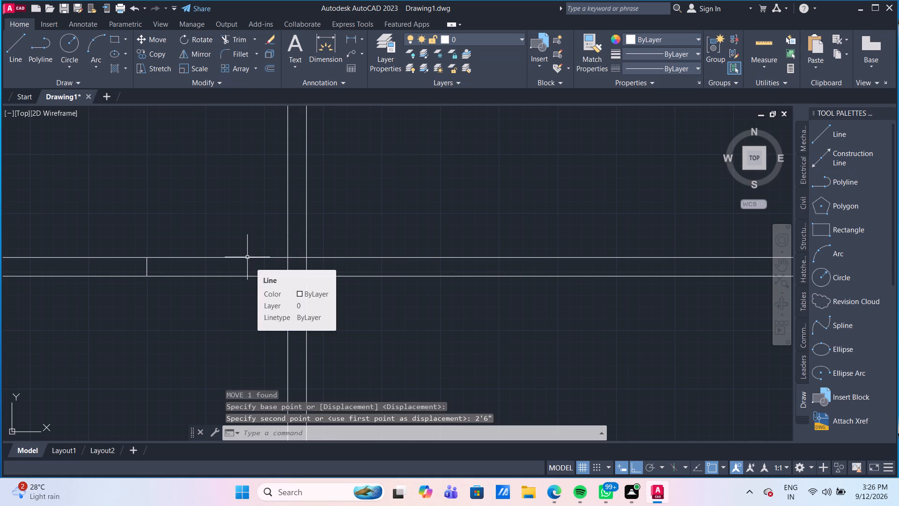
Trim both lines of the topmost horizontal partition between the 4" line and the second vertical partition to open a 2'6" gap.
type("tr")
key("Return")
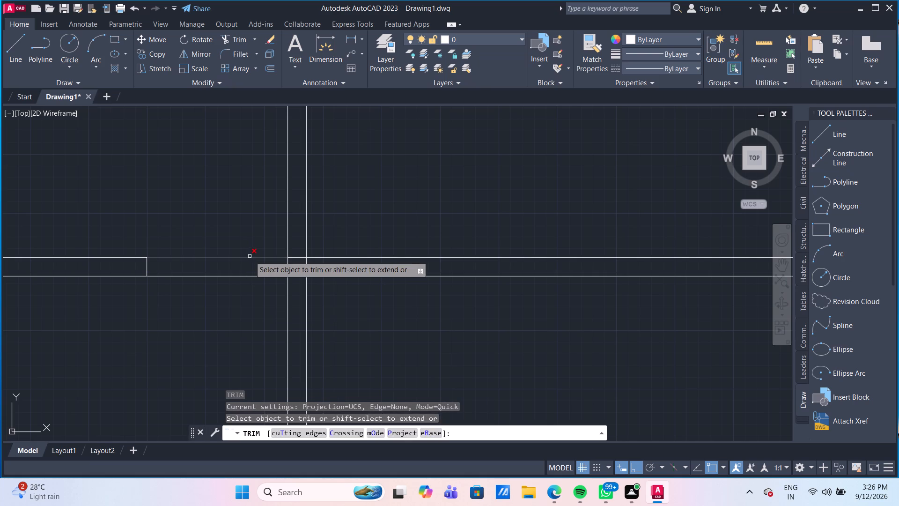
left_click(230, 221)
left_click(222, 304)
scroll(222, 304, "down", 2)
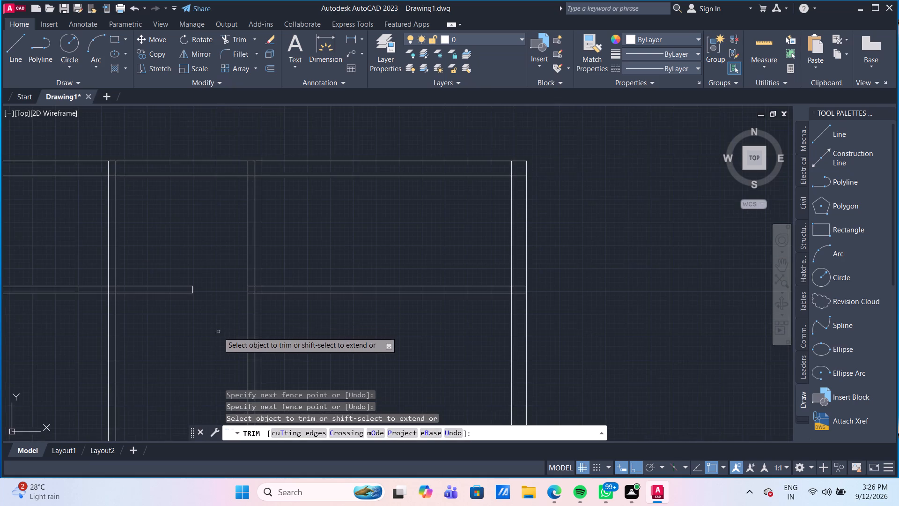
middle_click_drag(218, 332, 221, 251)
scroll(221, 251, "down", 2)
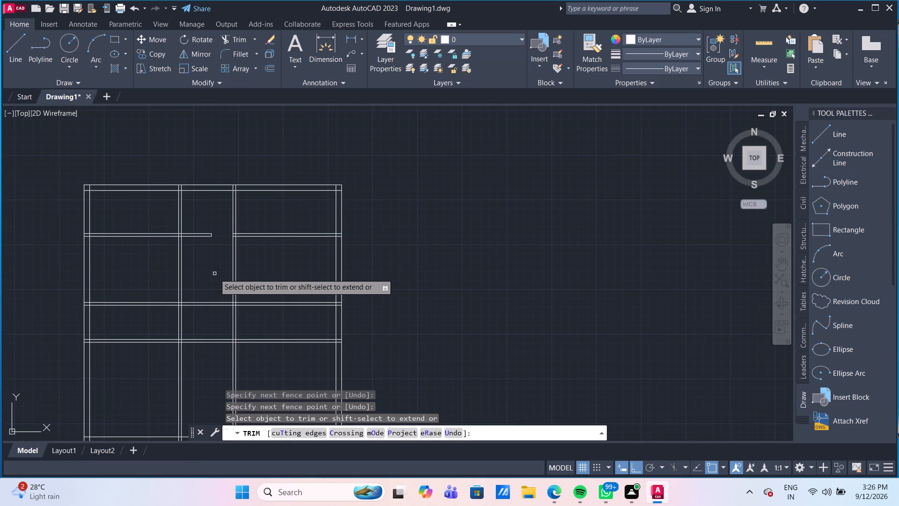
key("Escape")
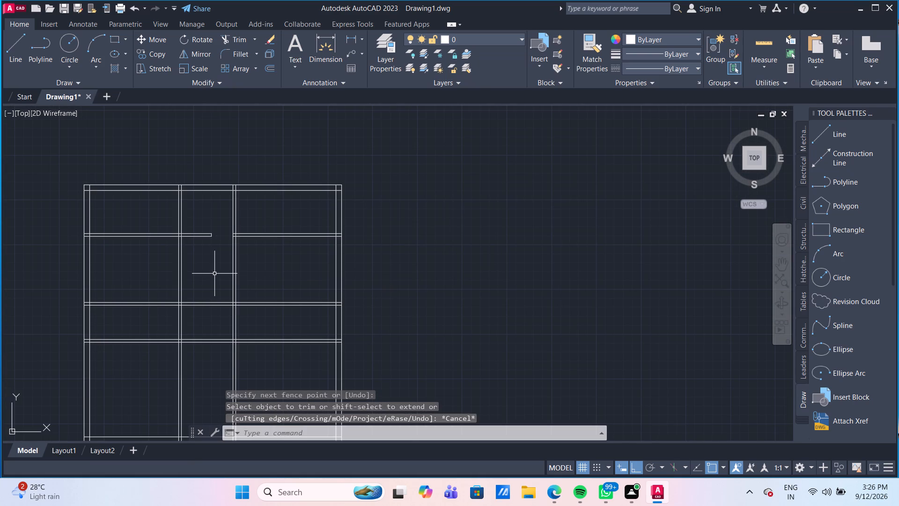
Trim both lines of the topmost horizontal partition between the second vertical partition and the right outer wall.
scroll(214, 274, "up", 1)
middle_click_drag(219, 261, 226, 229)
scroll(221, 257, "up", 1)
scroll(226, 229, "down", 2)
middle_click_drag(224, 241, 228, 230)
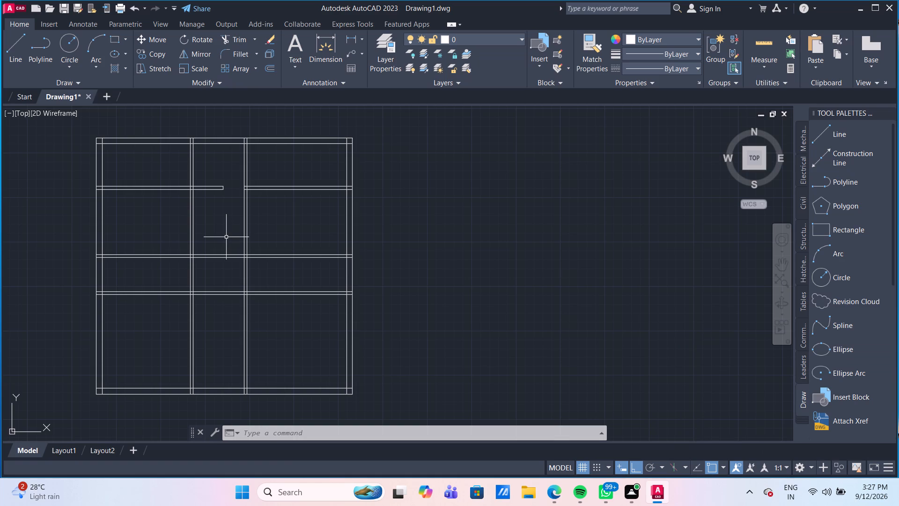
scroll(232, 280, "up", 1)
scroll(231, 268, "down", 1)
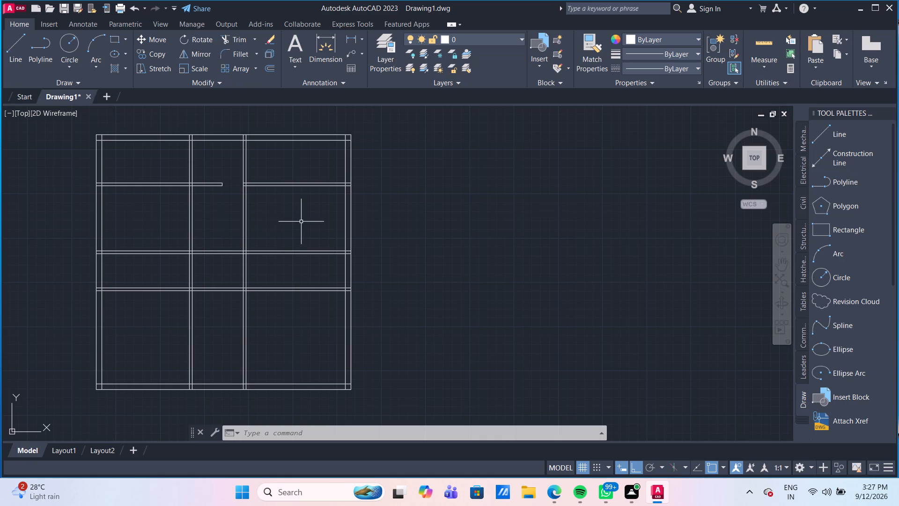
type("tr")
key("Return")
left_click(301, 222)
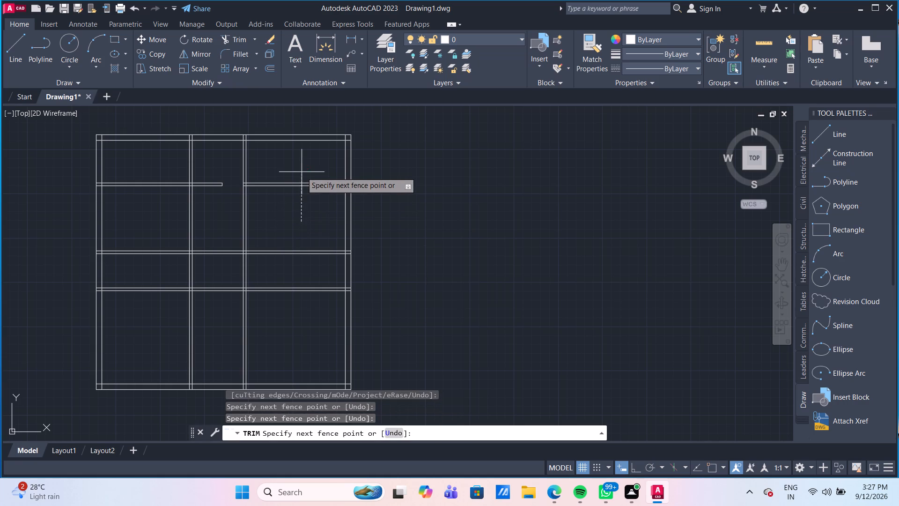
left_click(302, 172)
key("Escape")
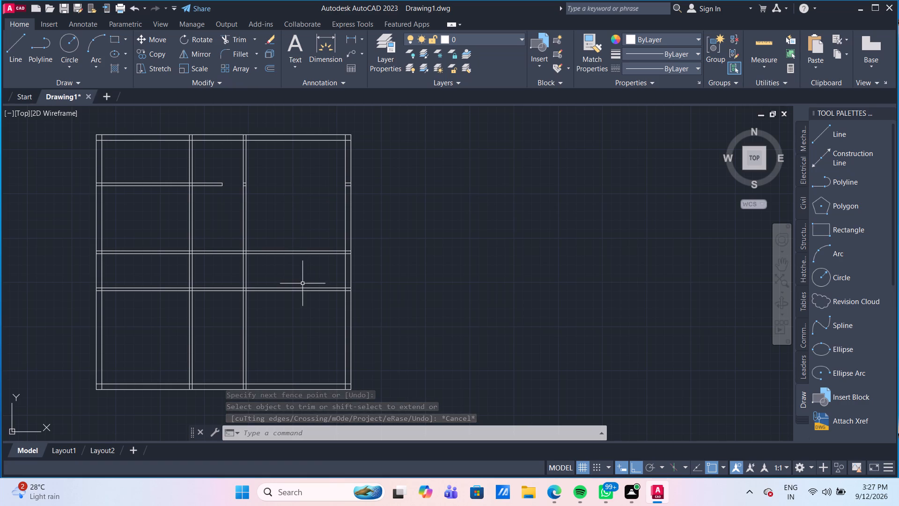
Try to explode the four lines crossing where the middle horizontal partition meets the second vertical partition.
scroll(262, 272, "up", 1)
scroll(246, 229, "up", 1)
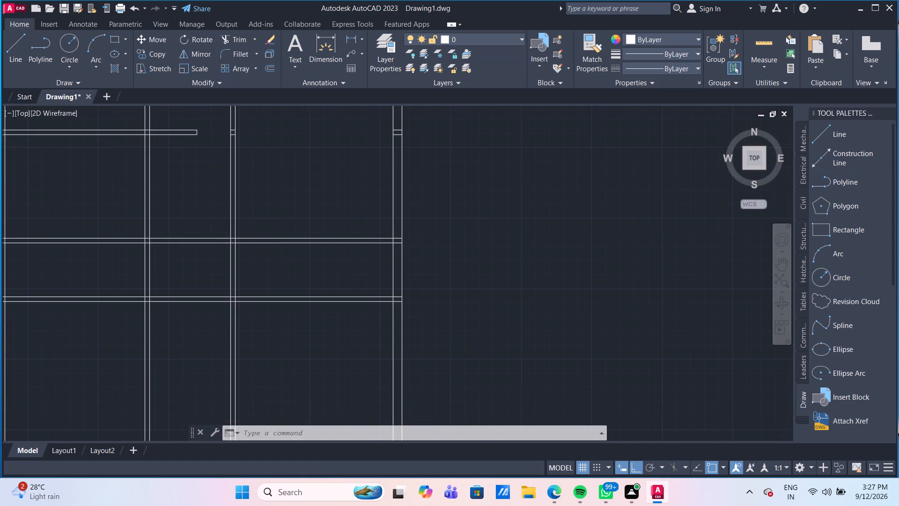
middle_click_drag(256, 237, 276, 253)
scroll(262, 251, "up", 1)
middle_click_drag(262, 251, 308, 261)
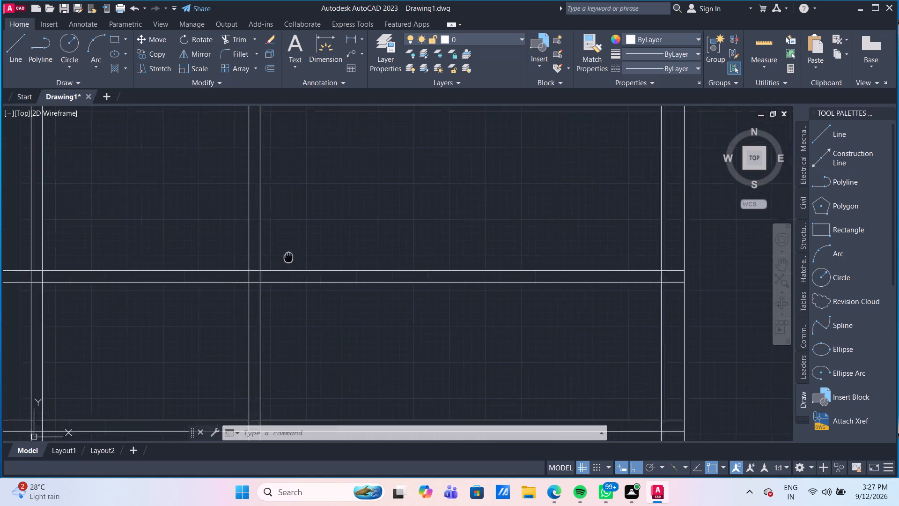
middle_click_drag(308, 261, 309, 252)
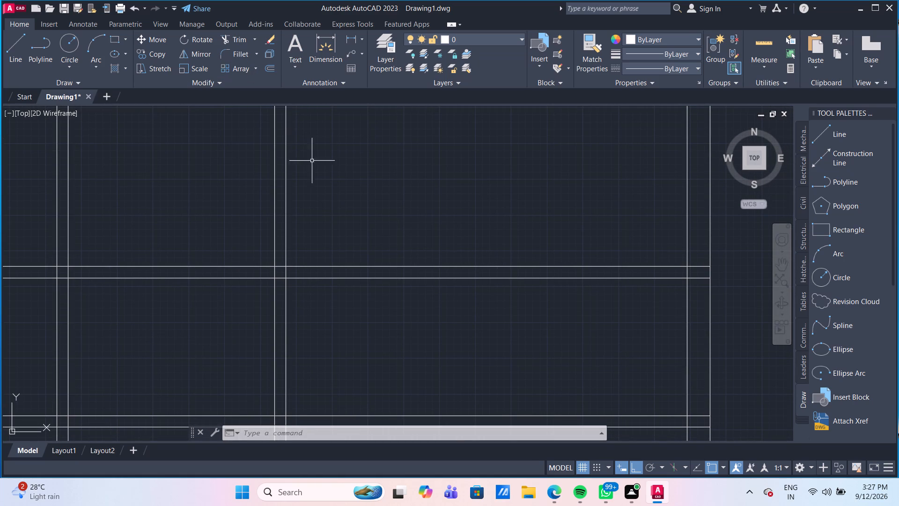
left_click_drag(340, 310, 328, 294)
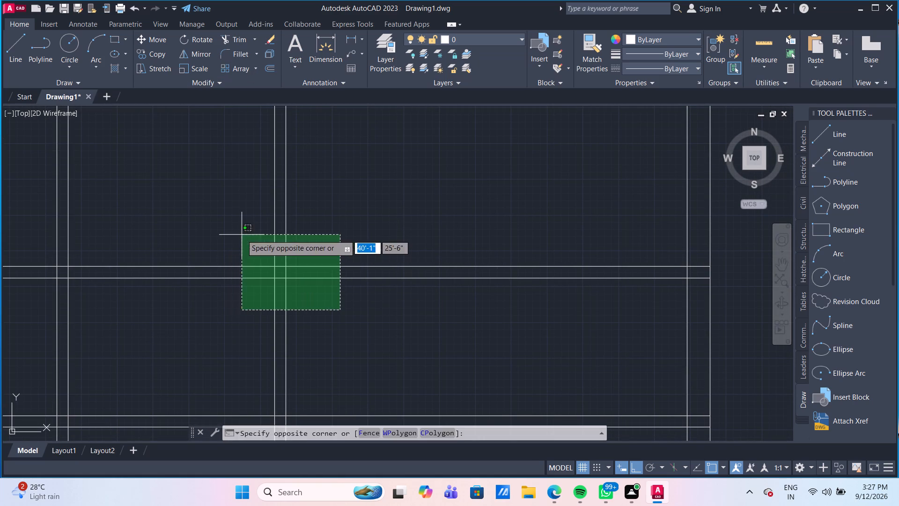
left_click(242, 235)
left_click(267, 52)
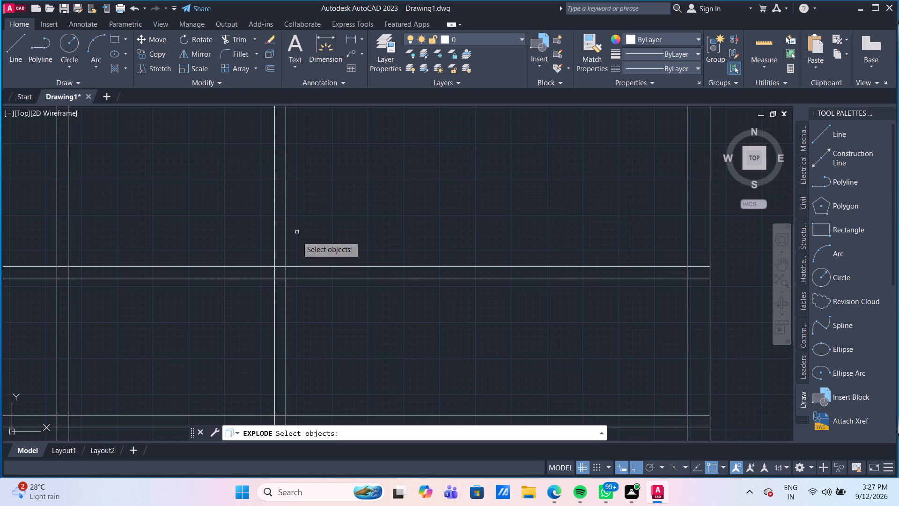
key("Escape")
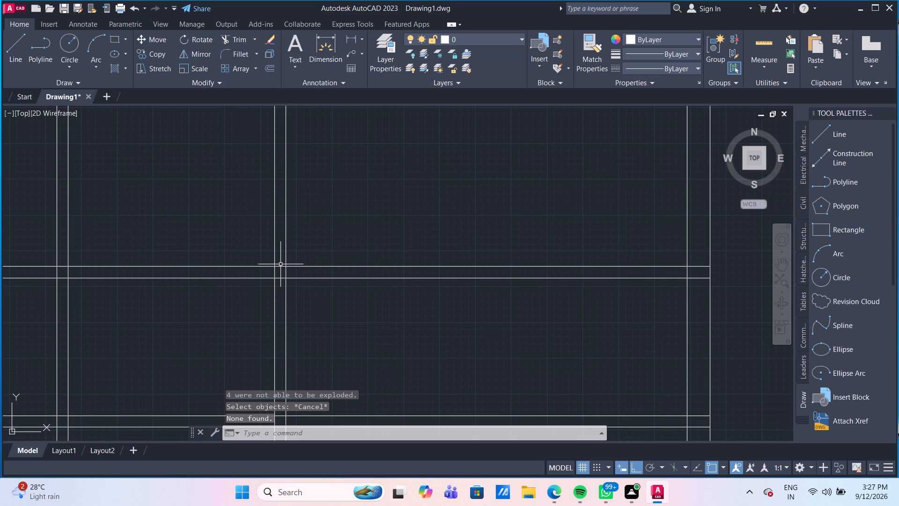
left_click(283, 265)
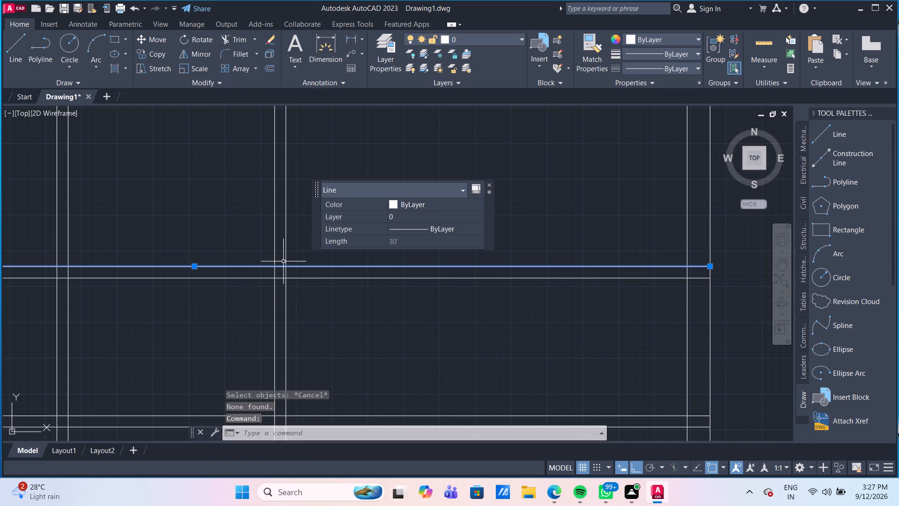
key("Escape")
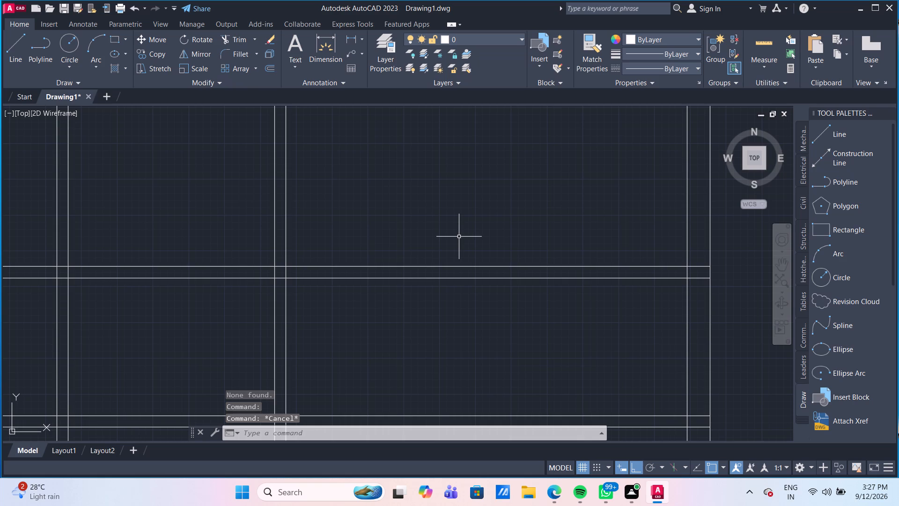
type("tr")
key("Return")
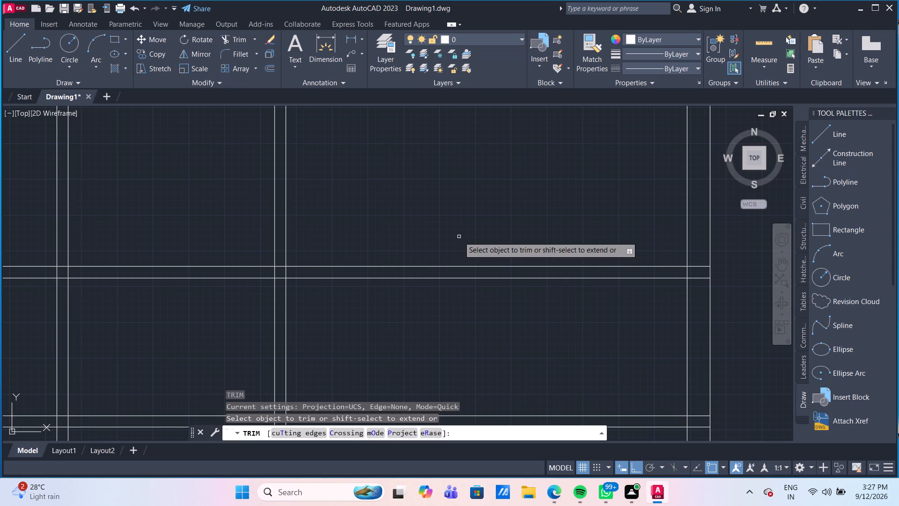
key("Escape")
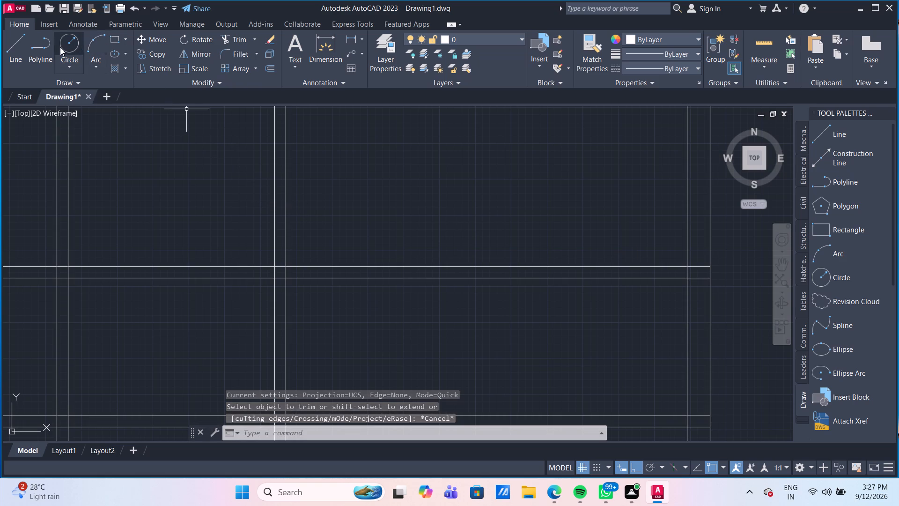
Draw 4" lines along the upper and left edges of the middle horizontal and second vertical partitions' crossing, joined by a diagonal.
left_click(15, 49)
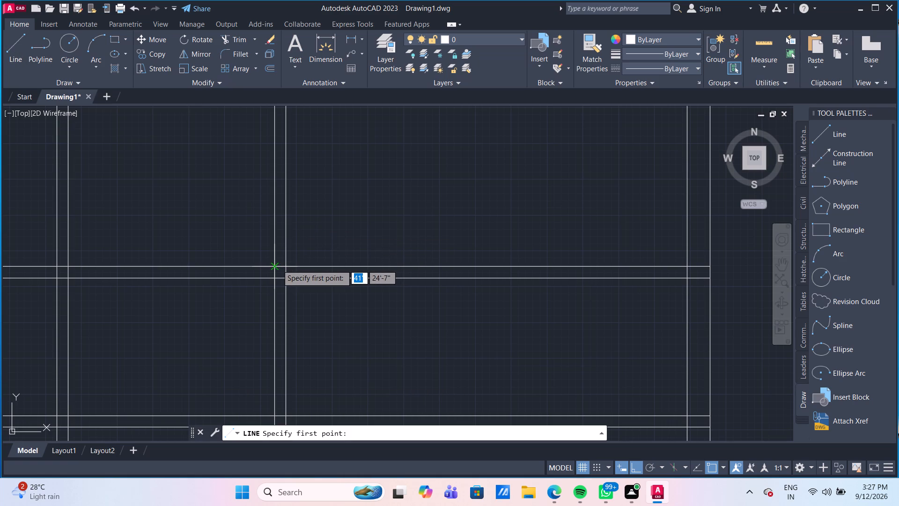
left_click(276, 265)
left_click(285, 267)
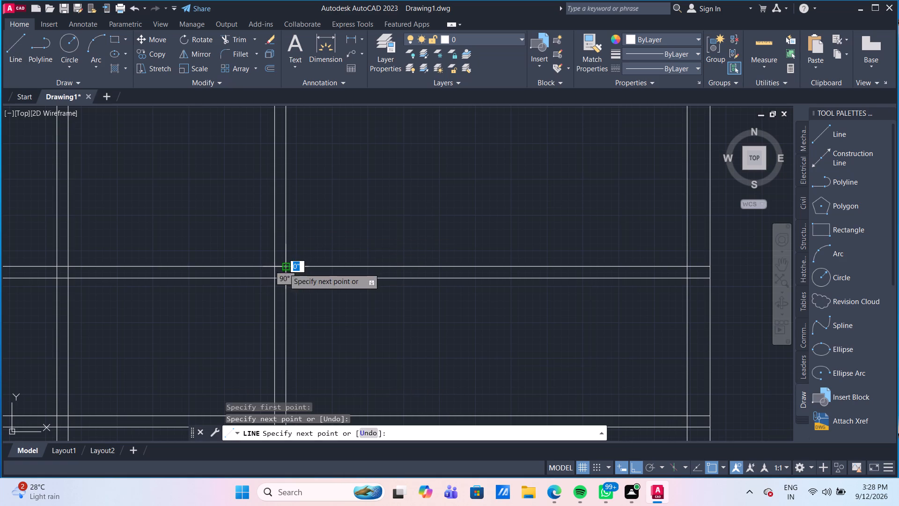
left_click(276, 277)
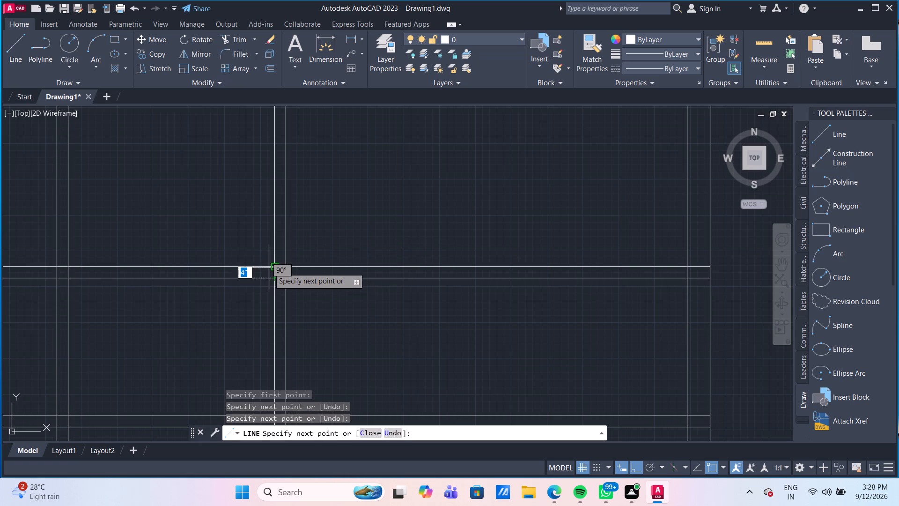
left_click(272, 268)
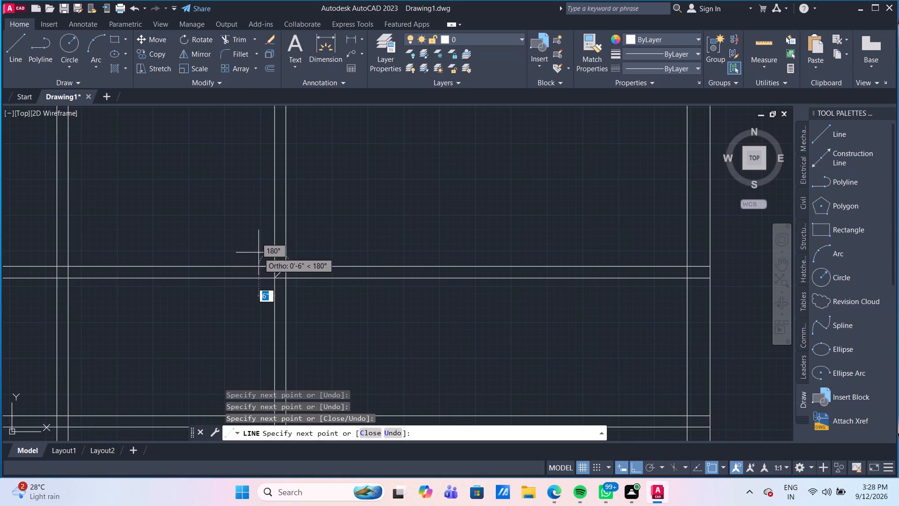
key("Return")
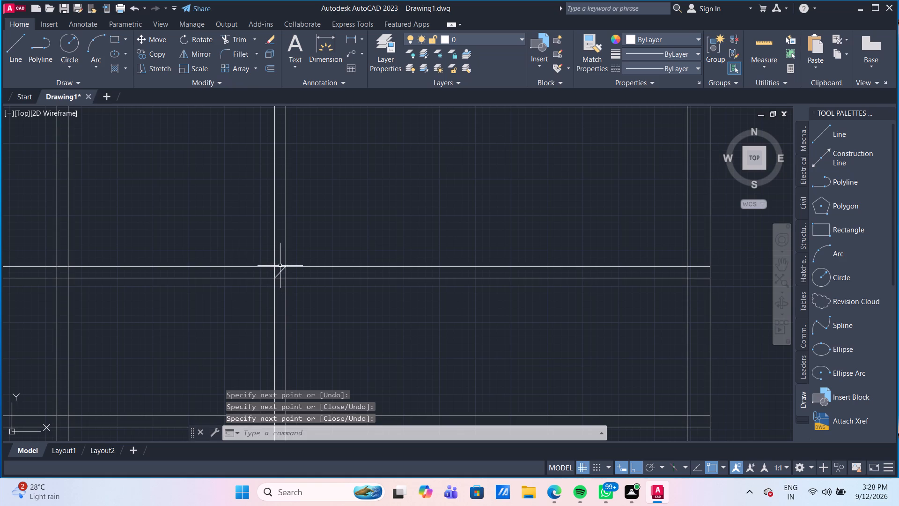
Move the horizontal 4" line at the crossing 3' up along the second vertical partition.
left_click(280, 266)
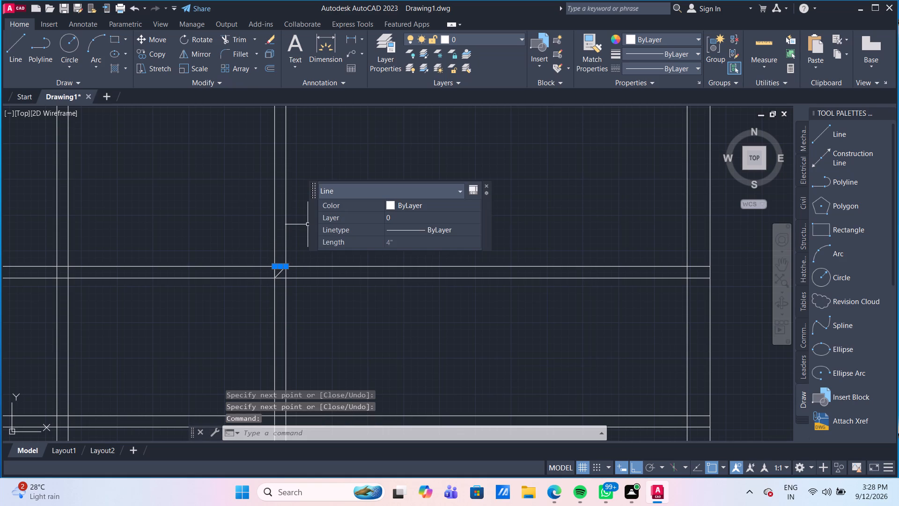
key("m")
key("Return")
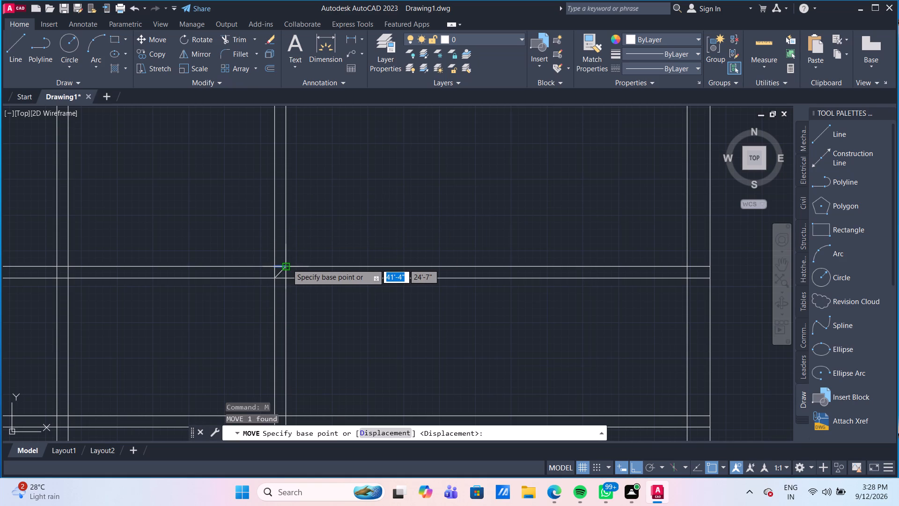
left_click(287, 264)
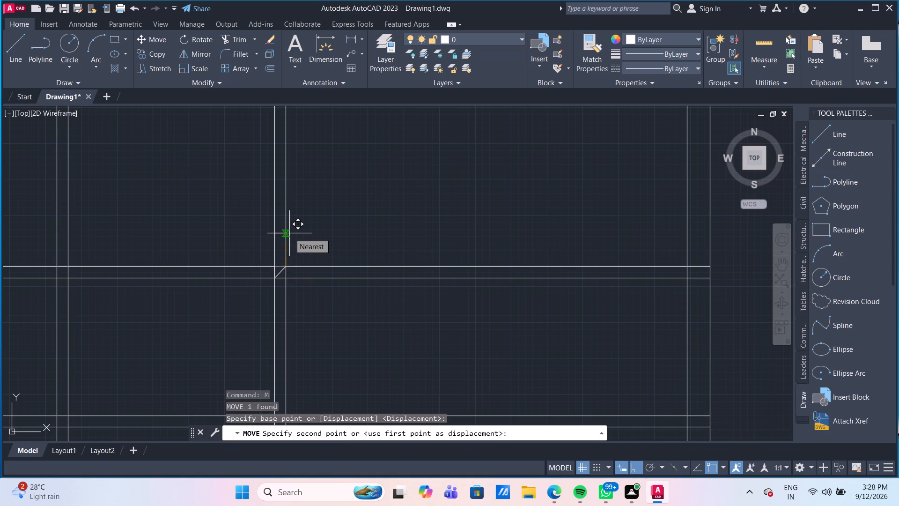
key("2")
key("BackSpace")
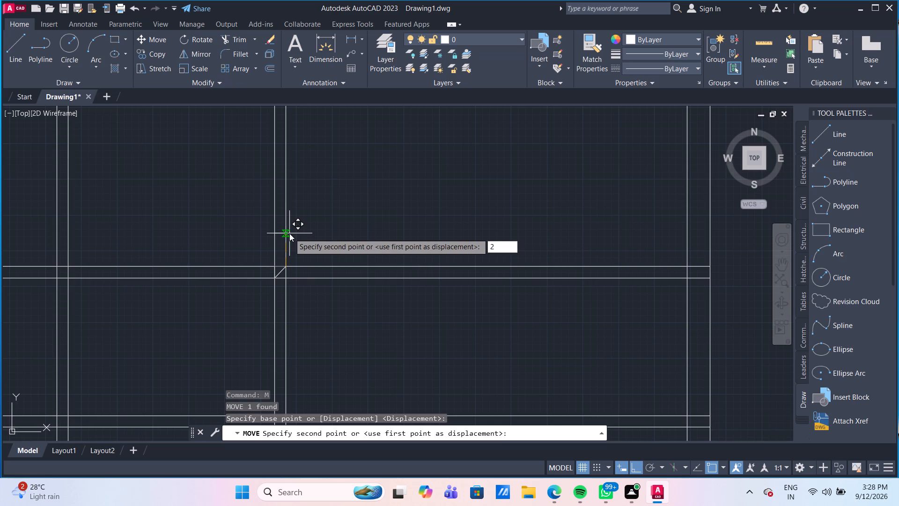
type("3'")
key("Return")
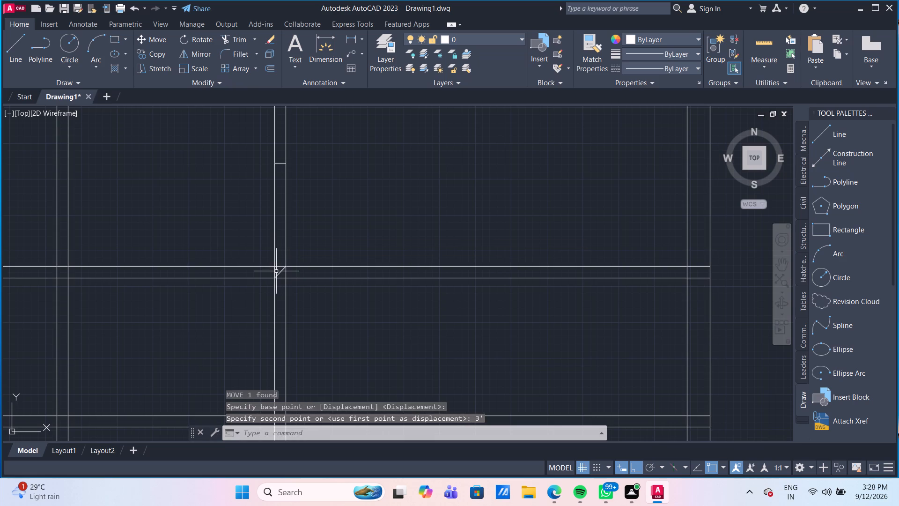
Move the vertical 4" line at the crossing 3' to the left along the middle horizontal partition.
left_click(274, 272)
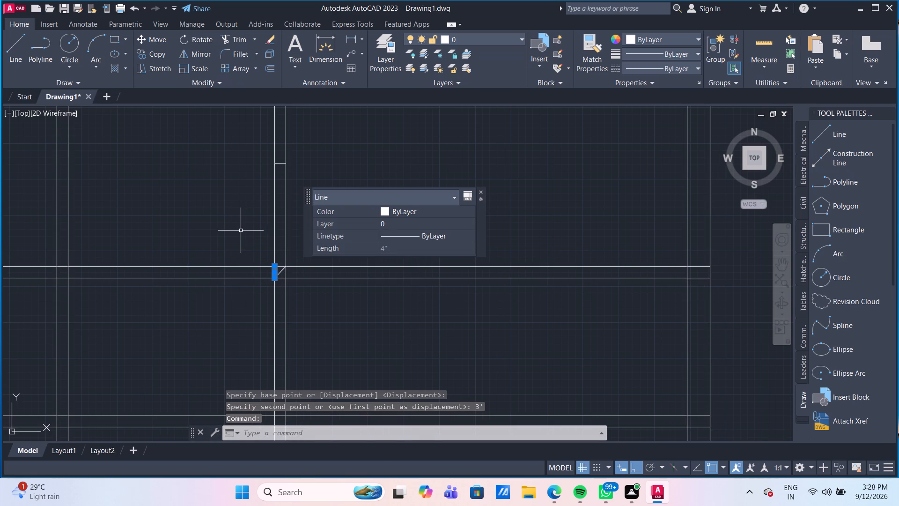
key("m")
key("Return")
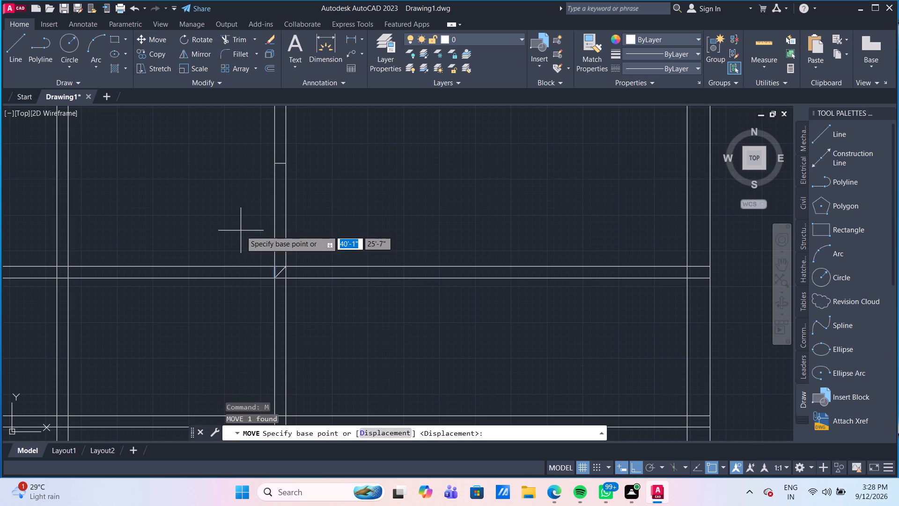
left_click(273, 264)
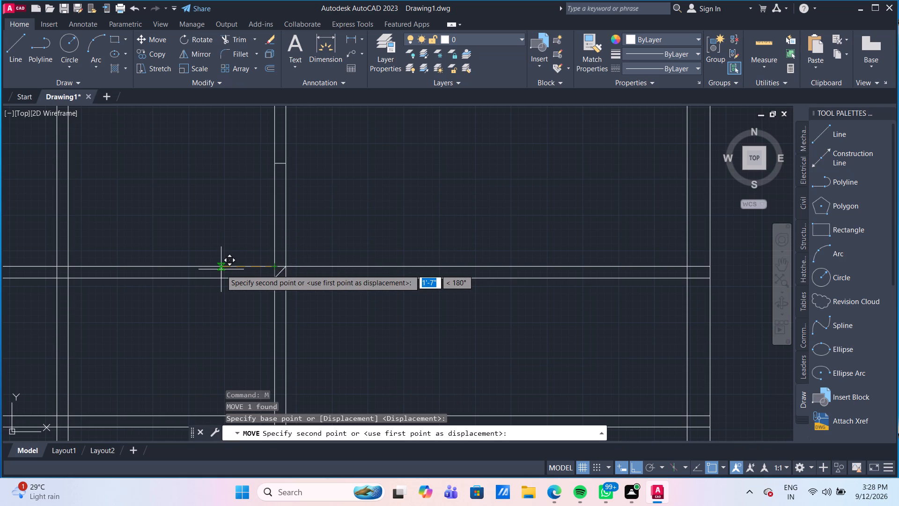
type("3'")
key("Return")
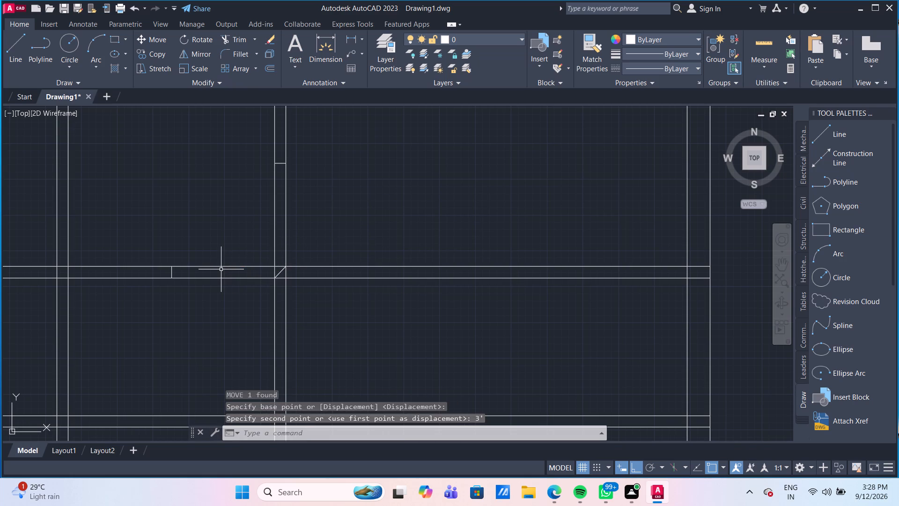
Trim the second vertical and middle horizontal partitions back to the moved 4" lines, opening two 3' gaps, and remove the diagonal at the crossing.
type("tr")
key("Return")
left_click_drag(333, 207, 323, 207)
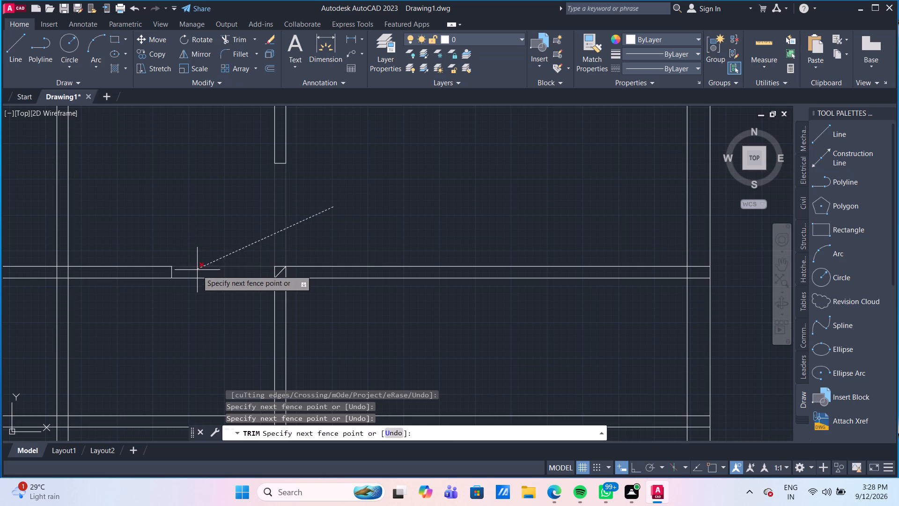
left_click(199, 290)
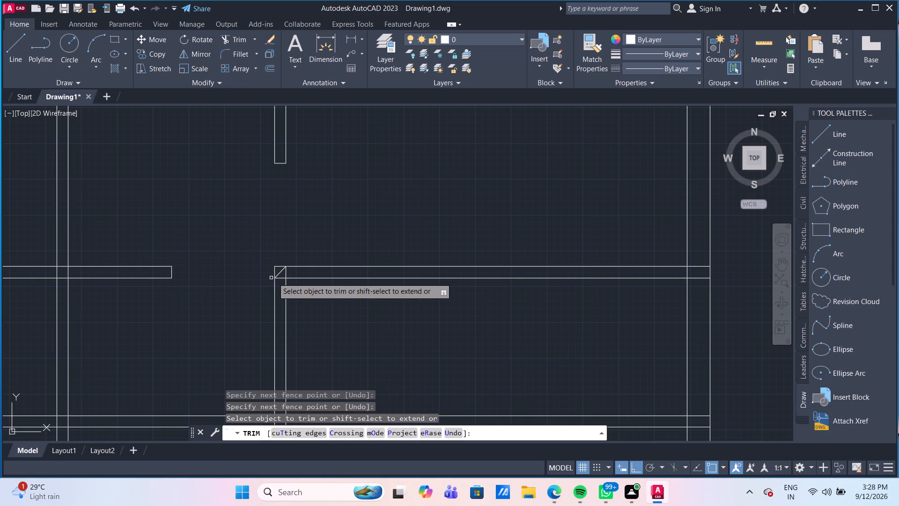
left_click(282, 272)
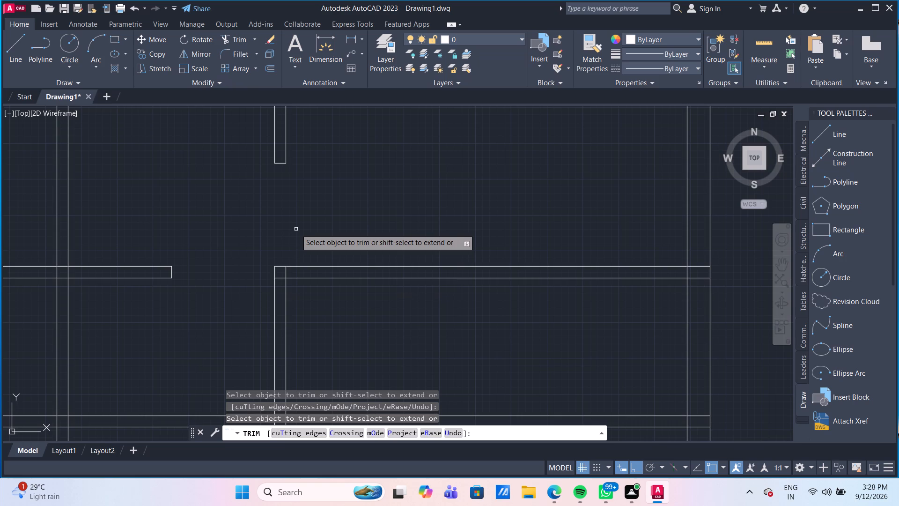
Trim the second vertical partition between the middle and lowest horizontal partitions, and the lowest horizontal partition between the two vertical partitions.
scroll(325, 240, "down", 3)
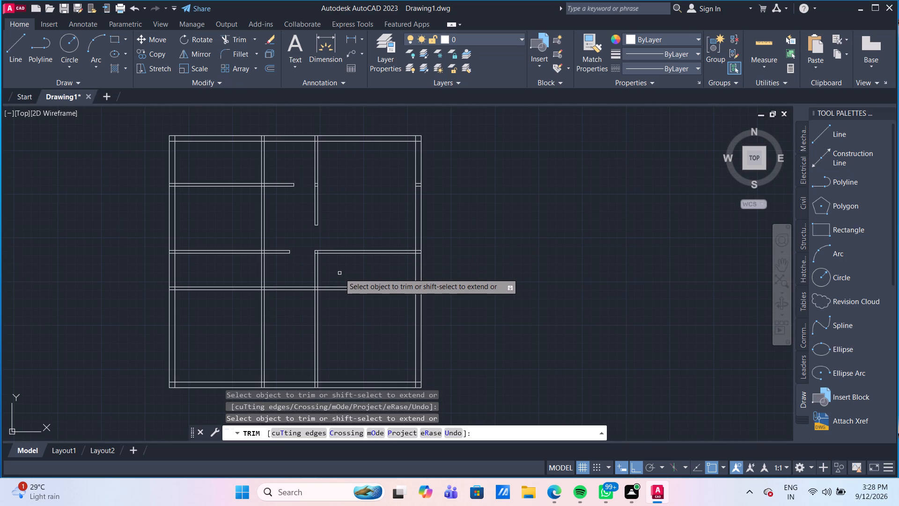
left_click(339, 273)
left_click(293, 269)
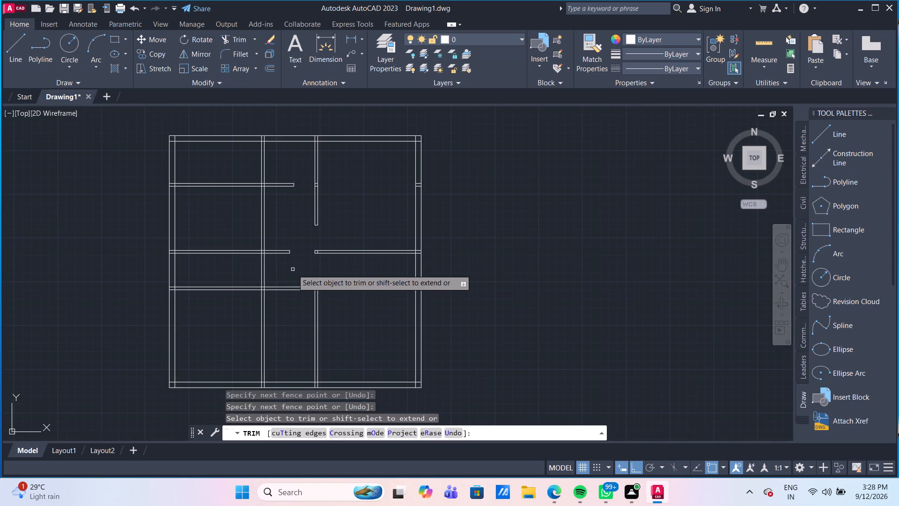
left_click(294, 270)
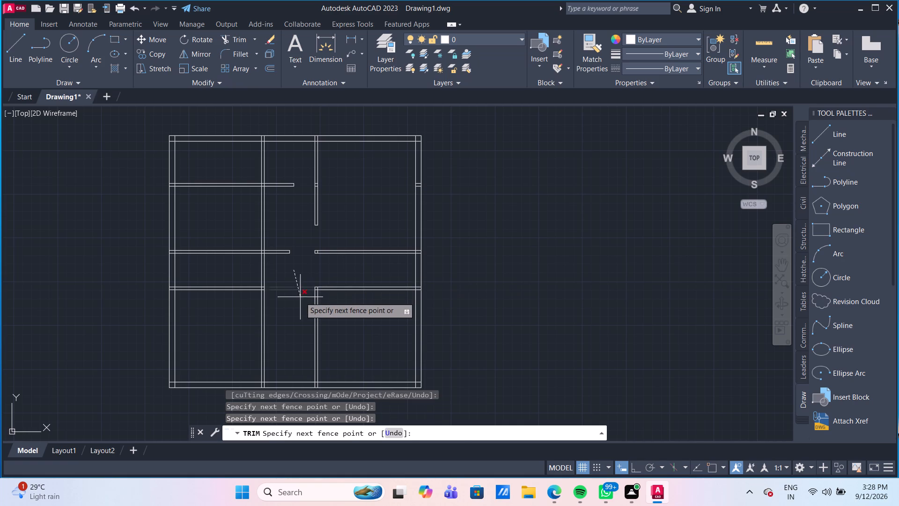
left_click(300, 297)
left_click(300, 297)
Trim the second vertical partition below the lowest horizontal partition, and that horizontal partition from the crossing to the right outer wall.
left_click(348, 315)
left_click(299, 305)
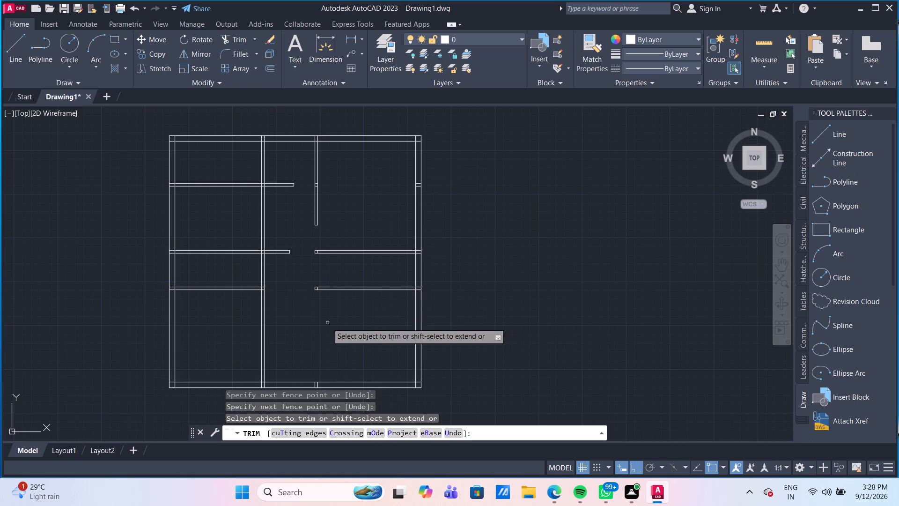
left_click(363, 320)
left_click(345, 281)
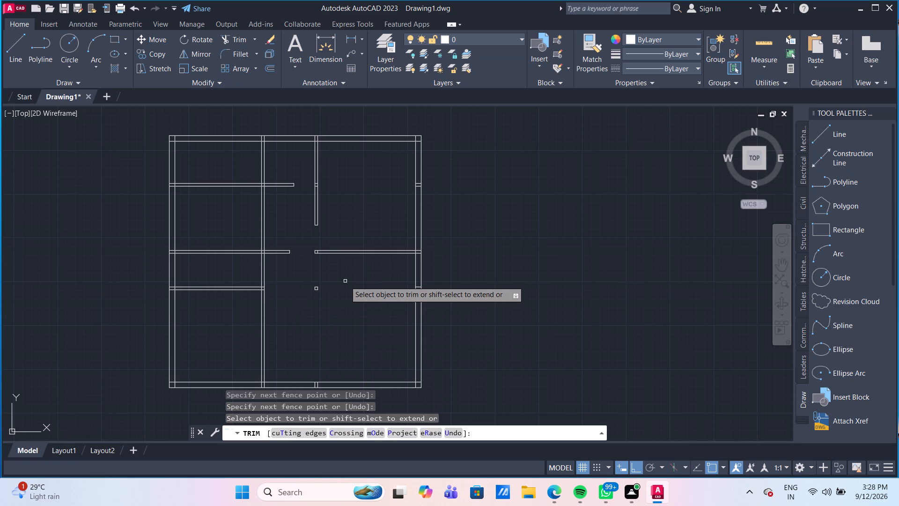
Trim away the small leftover square where the second vertical and lowest horizontal partitions crossed.
scroll(315, 291, "up", 3)
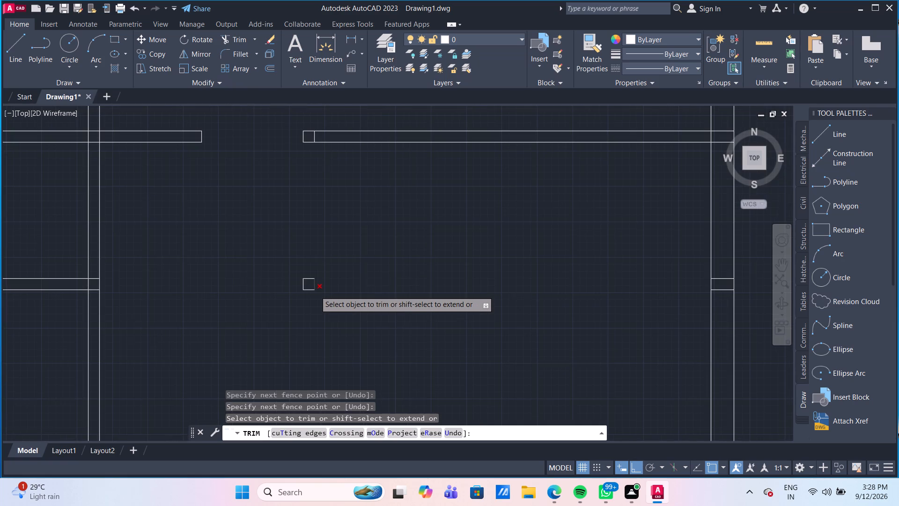
left_click(315, 300)
left_click(299, 268)
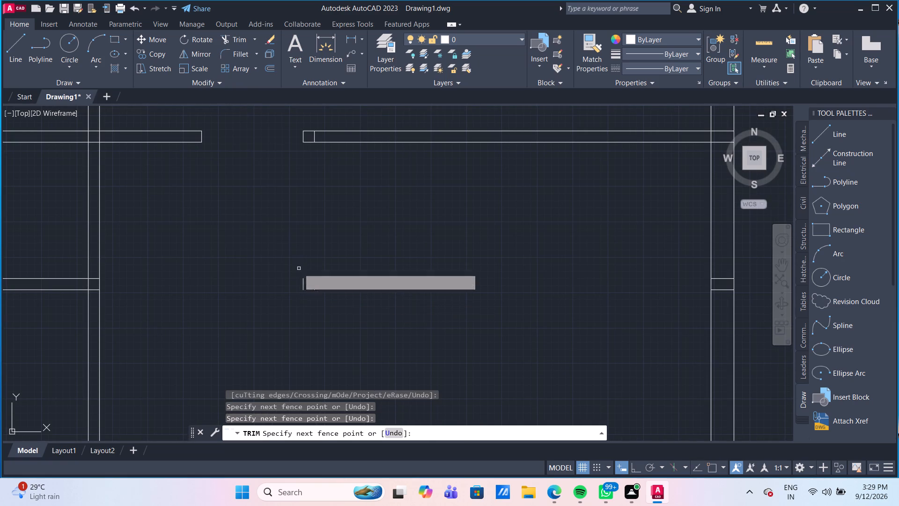
left_click(299, 282)
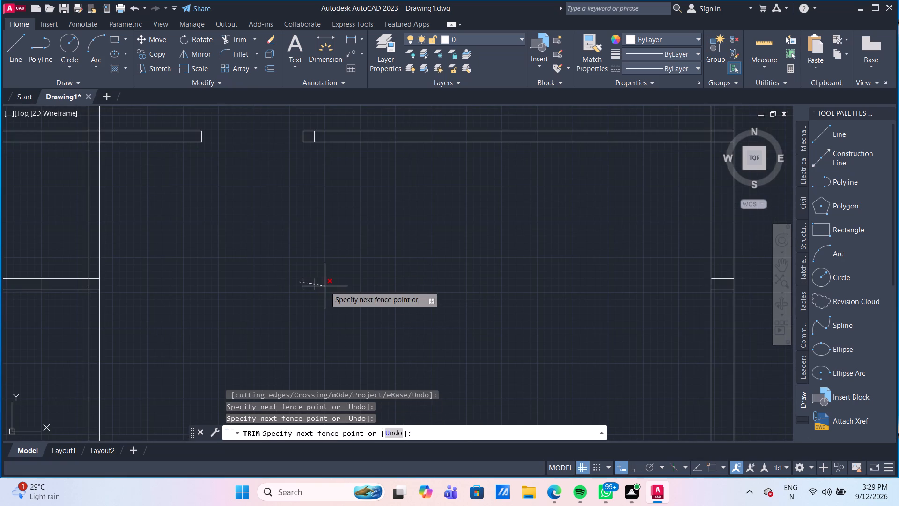
left_click(325, 286)
scroll(208, 238, "down", 3)
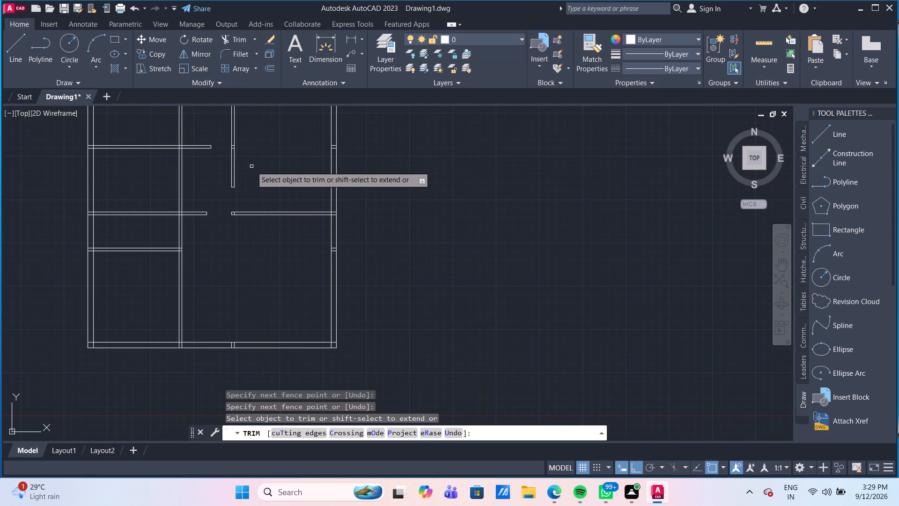
middle_click_drag(247, 155, 256, 179)
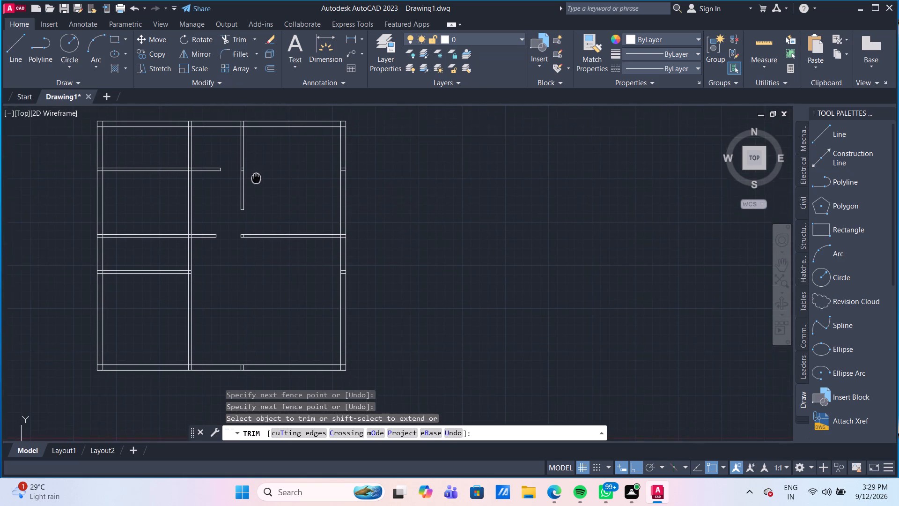
middle_click_drag(256, 179, 263, 188)
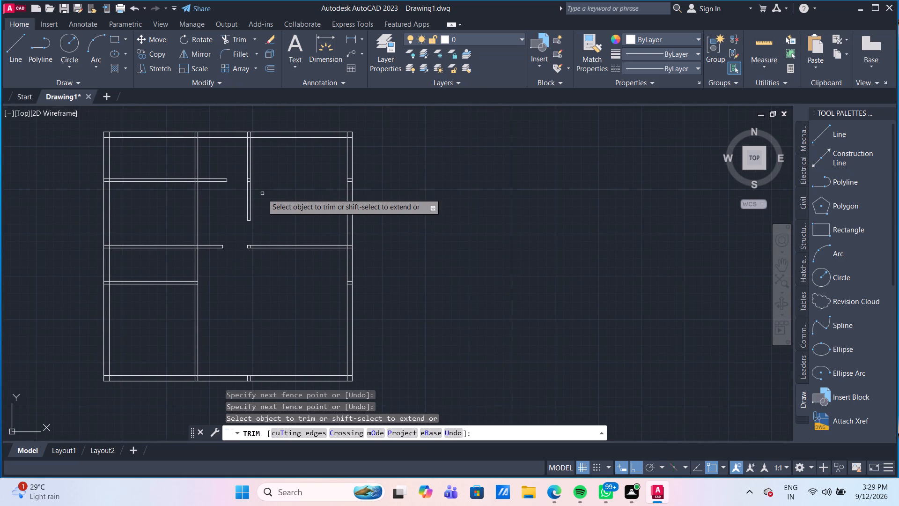
key("Escape")
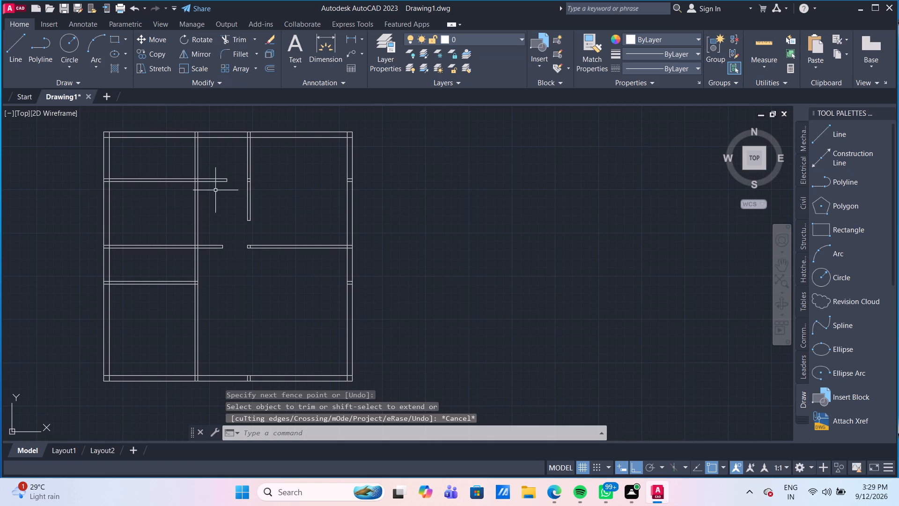
Draw a line along the first vertical partition's right face, from the upper horizontal partition down to the middle one.
scroll(215, 190, "up", 2)
middle_click_drag(257, 184, 276, 256)
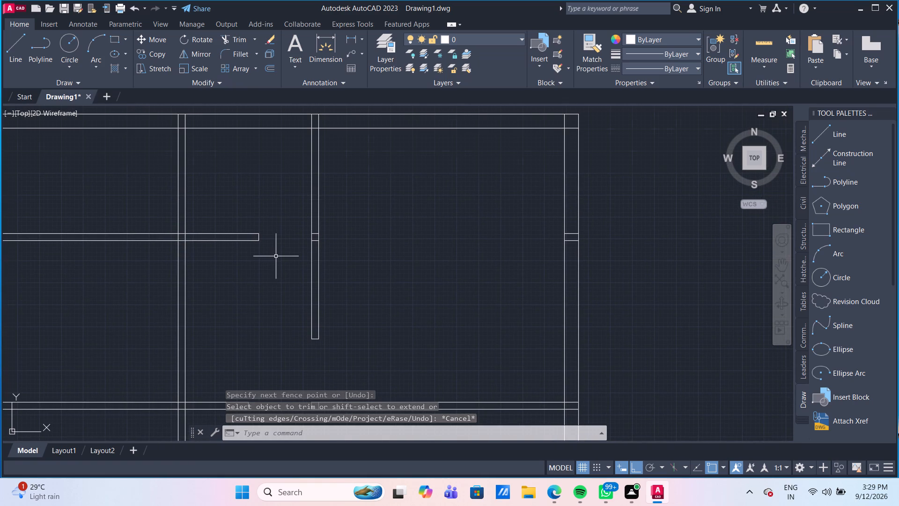
middle_click_drag(275, 251, 271, 209)
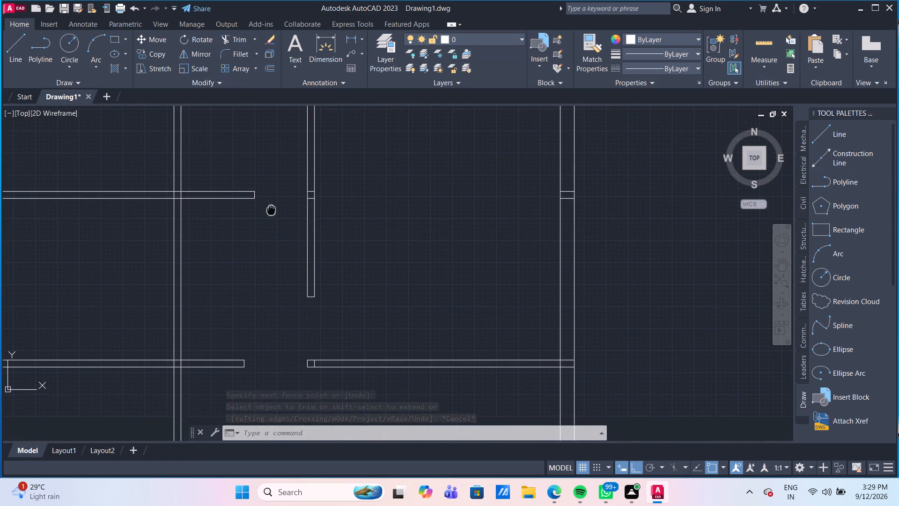
middle_click_drag(271, 209, 275, 185)
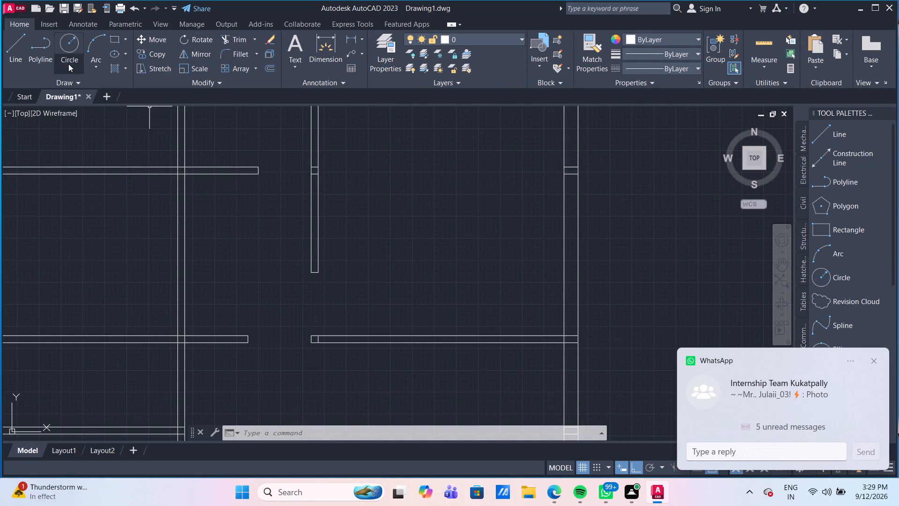
left_click(8, 46)
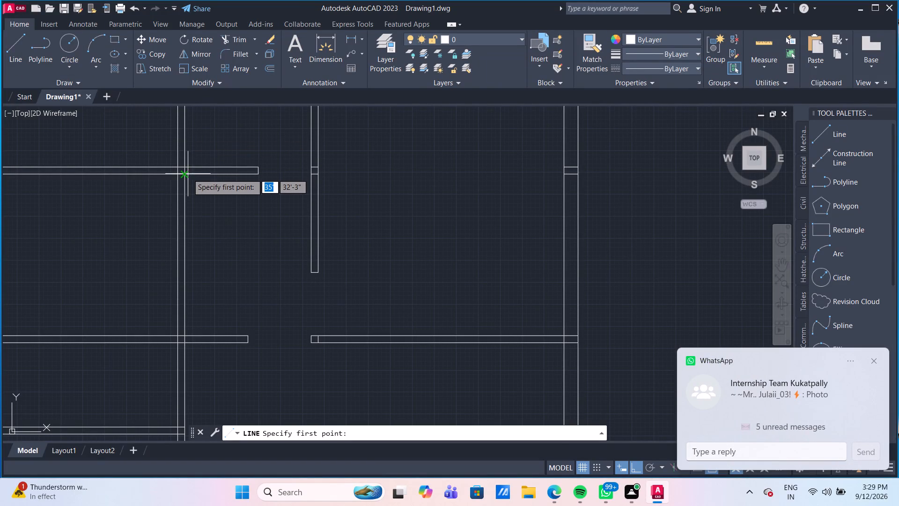
left_click(185, 173)
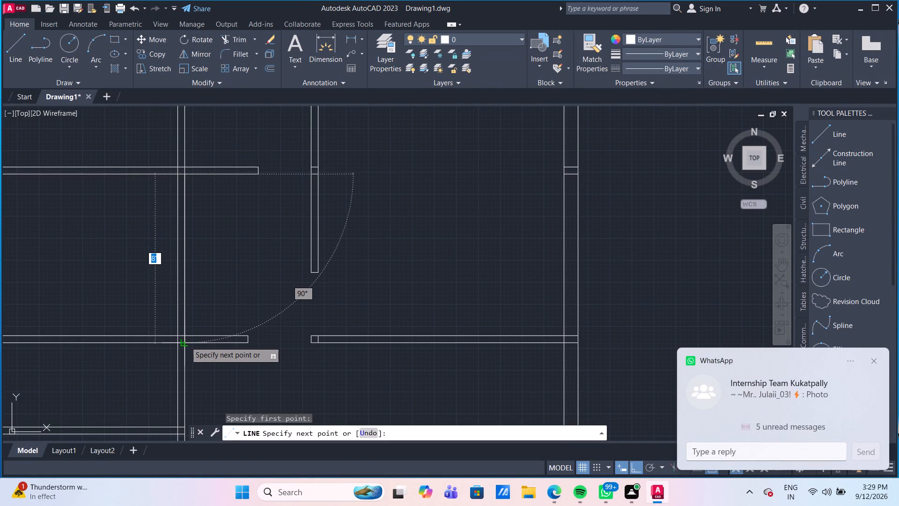
left_click(186, 334)
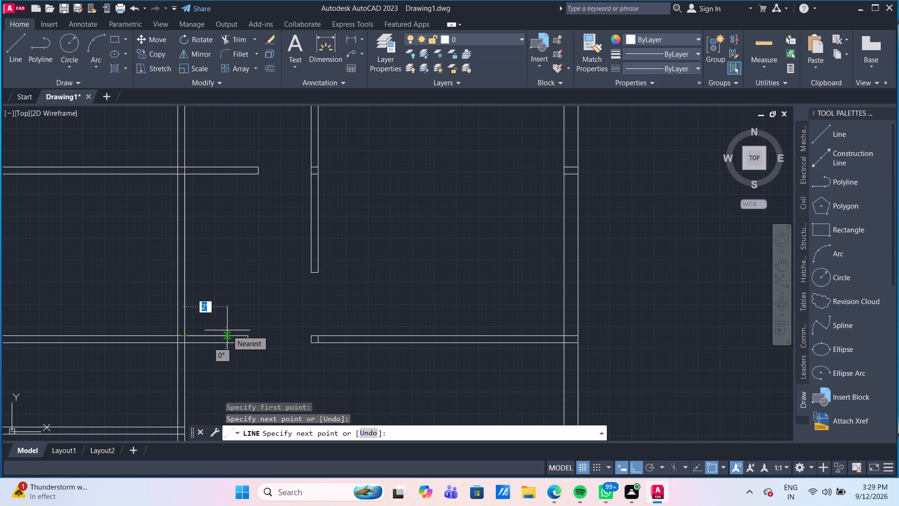
key("Escape")
Offset that new line 2' to the right, and offset the resulting copy a further 2" to the right.
key("o")
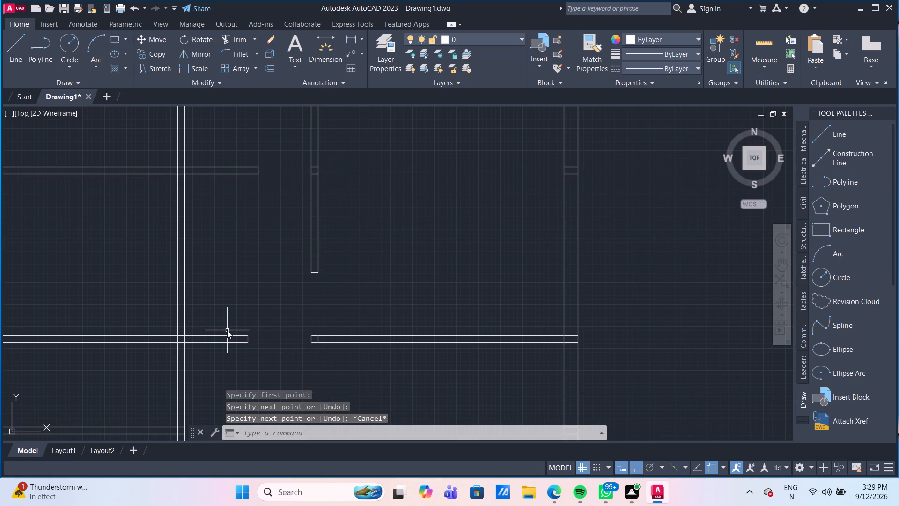
key("Return")
key("Return")
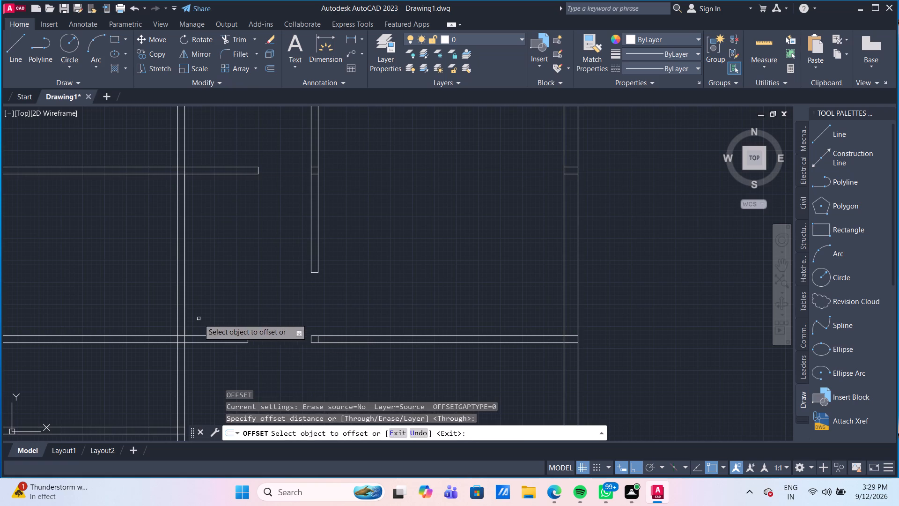
left_click(184, 269)
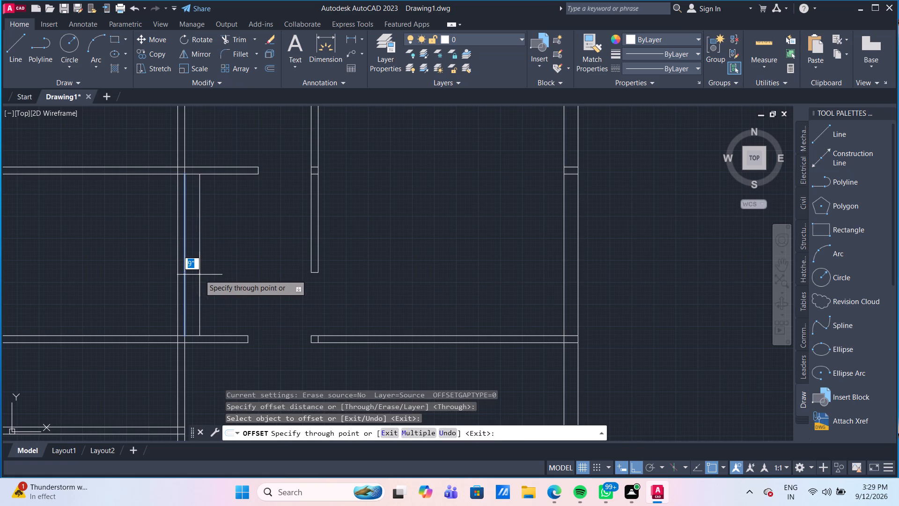
key("2")
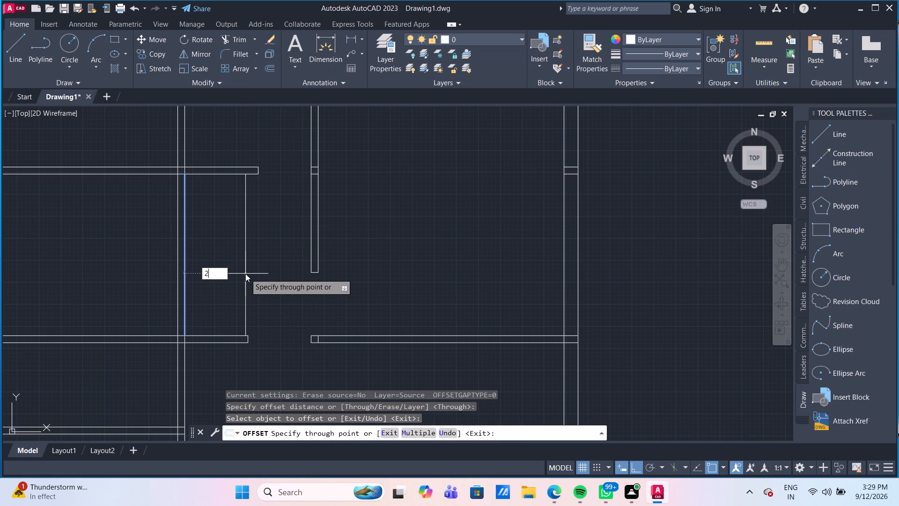
key("apostrophe")
key("Return")
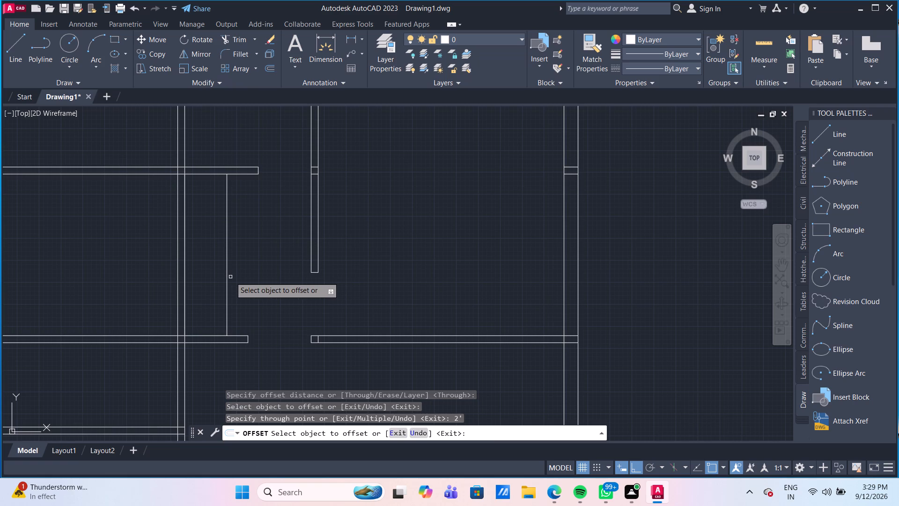
left_click(227, 277)
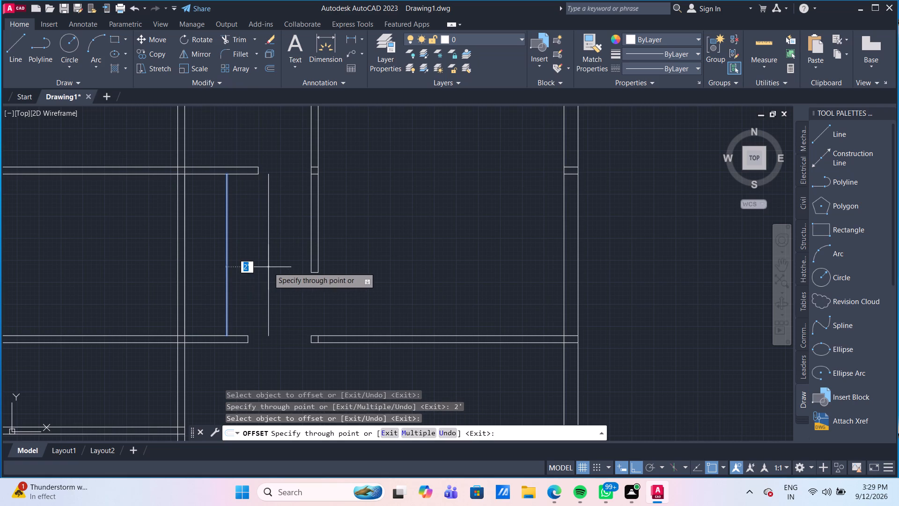
type("2\"")
key("Return")
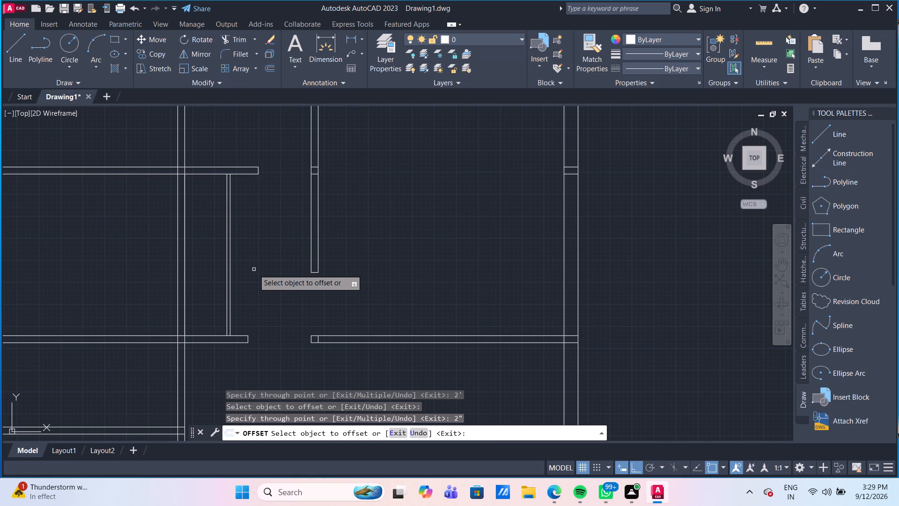
key("Escape")
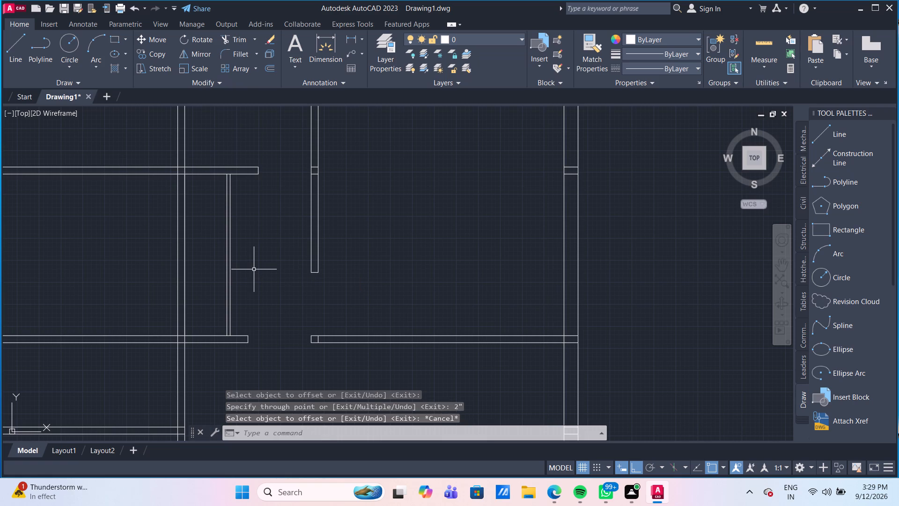
Draw a 2' line along the middle horizontal partition's top face, from the first vertical partition to the nearer offset line.
scroll(193, 339, "up", 2)
middle_click_drag(213, 315, 226, 313)
left_click(17, 48)
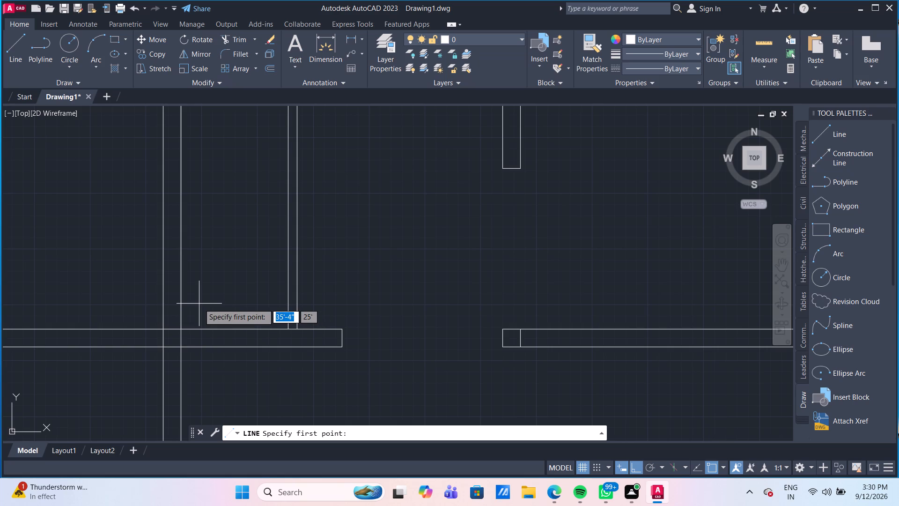
left_click(183, 328)
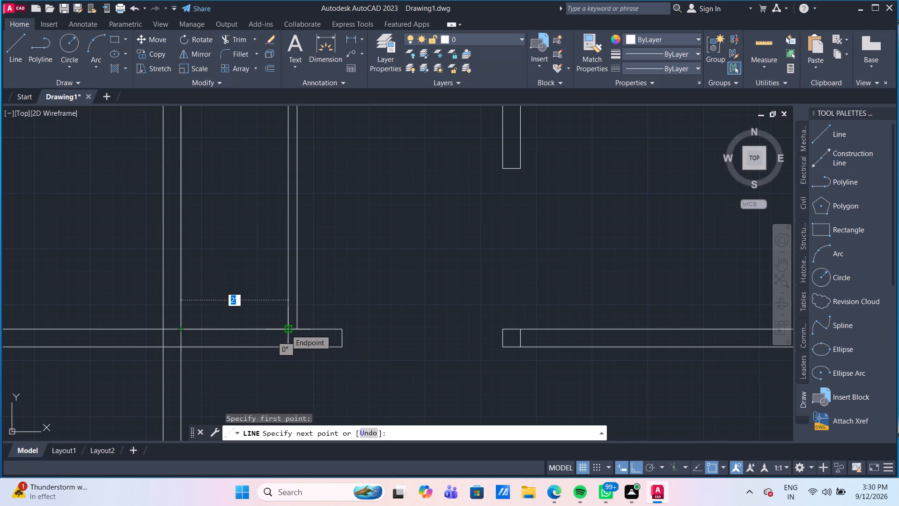
left_click(286, 329)
key("Escape")
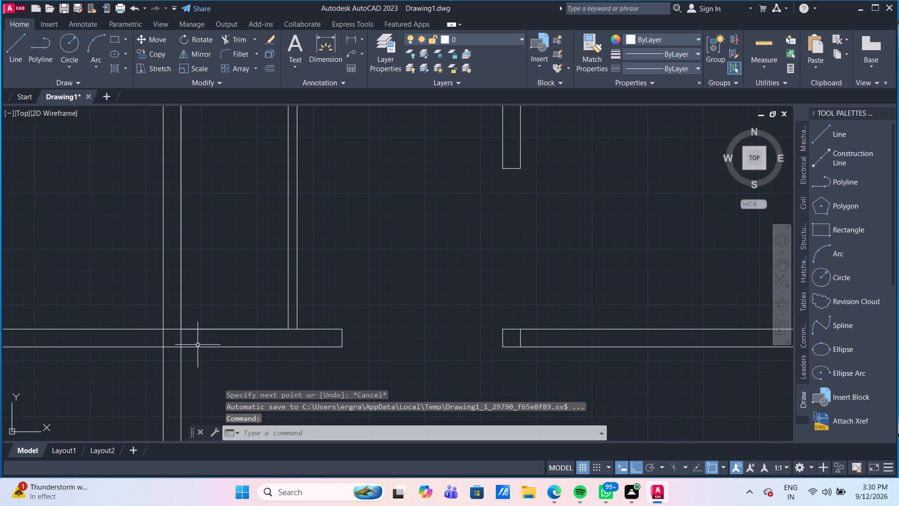
Move the 2' horizontal line 3' straight up between the vertical partition and the offset lines.
left_click(213, 330)
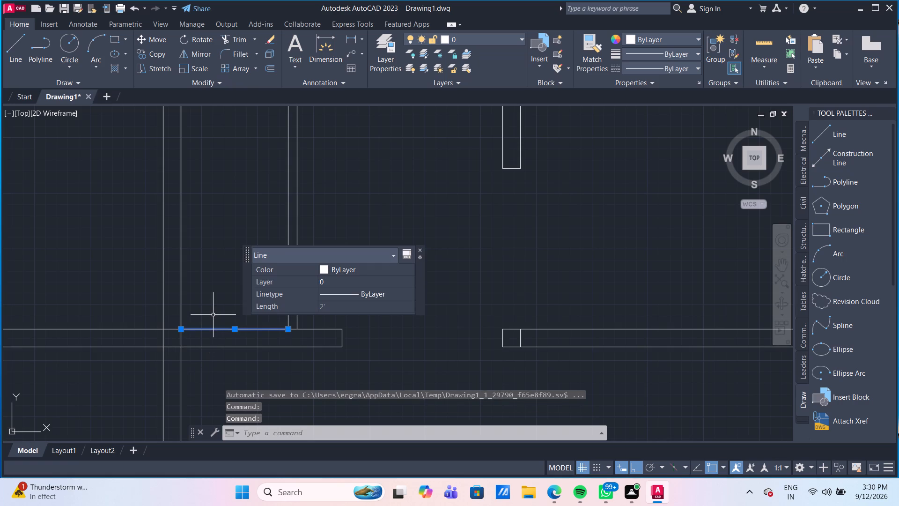
key("m")
key("Return")
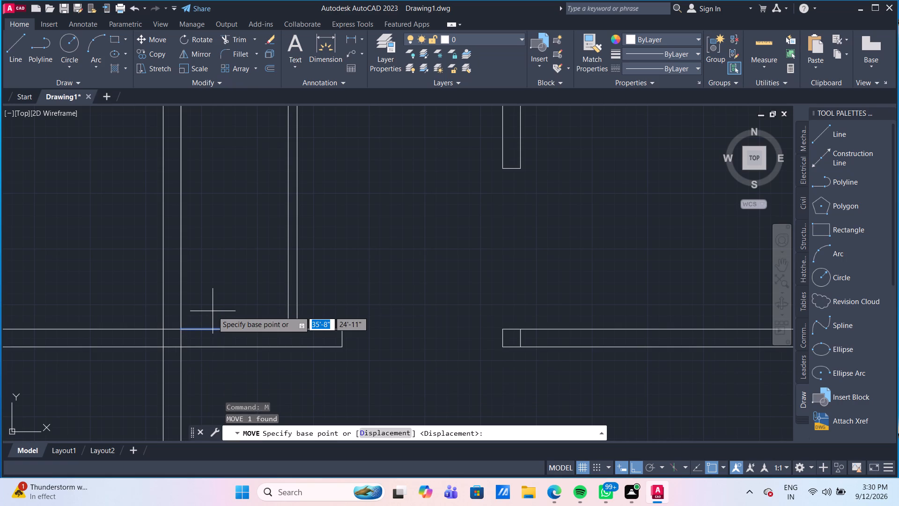
left_click(184, 330)
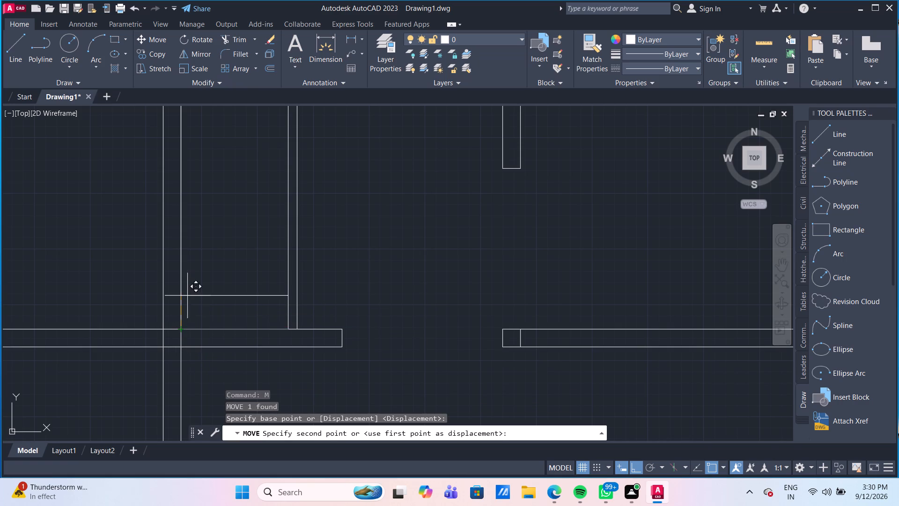
scroll(187, 257, "down", 1)
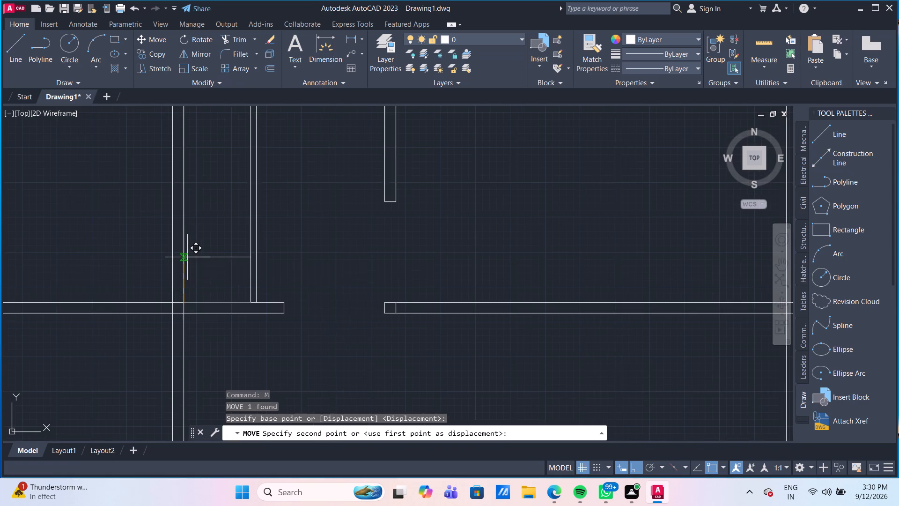
scroll(187, 257, "down", 1)
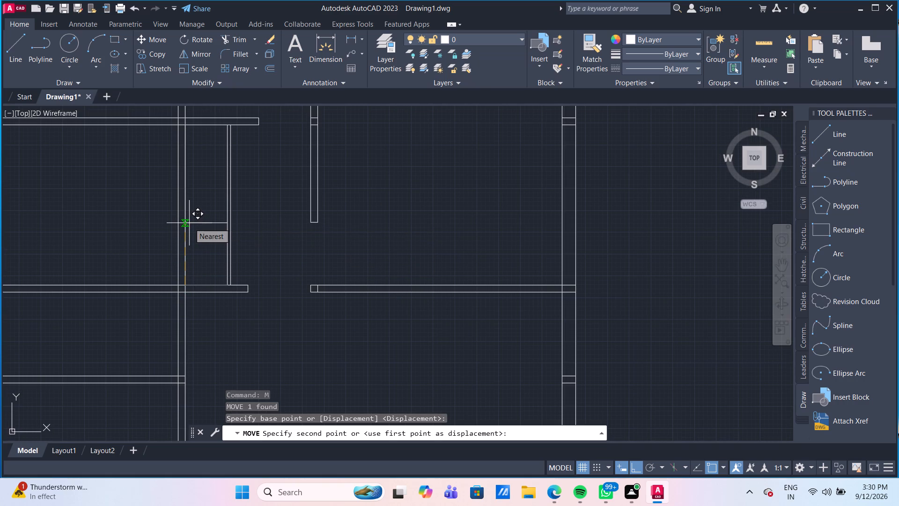
key("3")
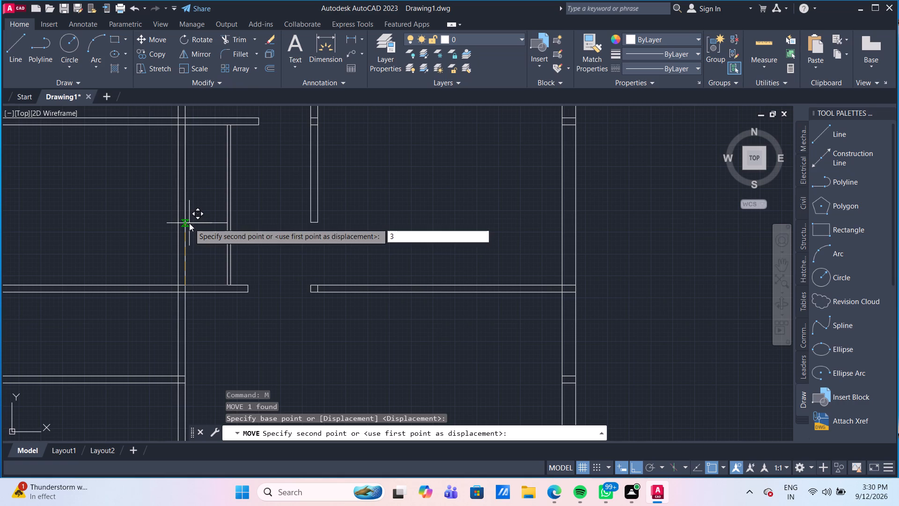
key("apostrophe")
key("Return")
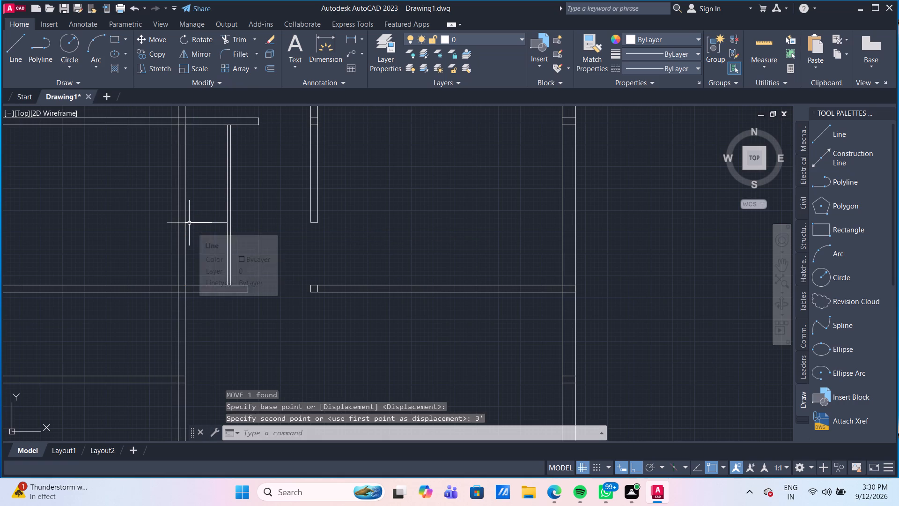
Erase the helper line overlapping the first vertical partition's right face between the upper and middle horizontal partitions.
scroll(202, 254, "up", 1)
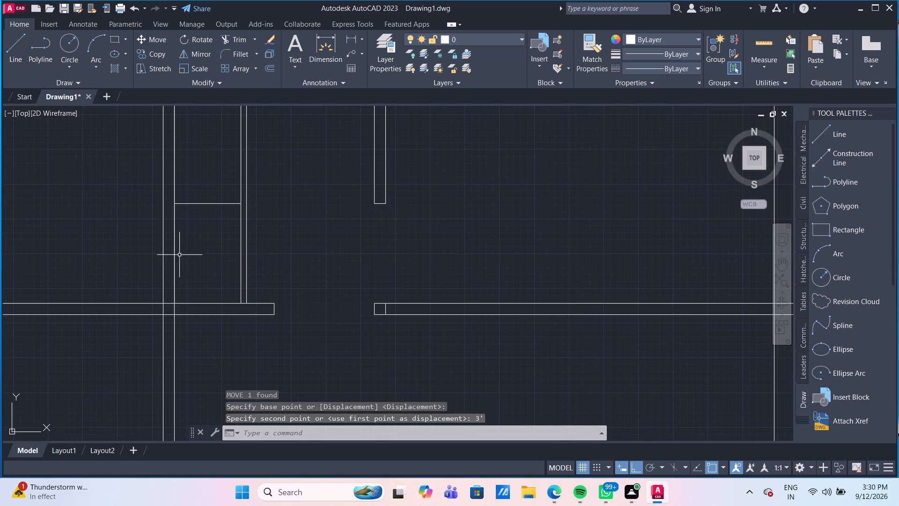
left_click(173, 254)
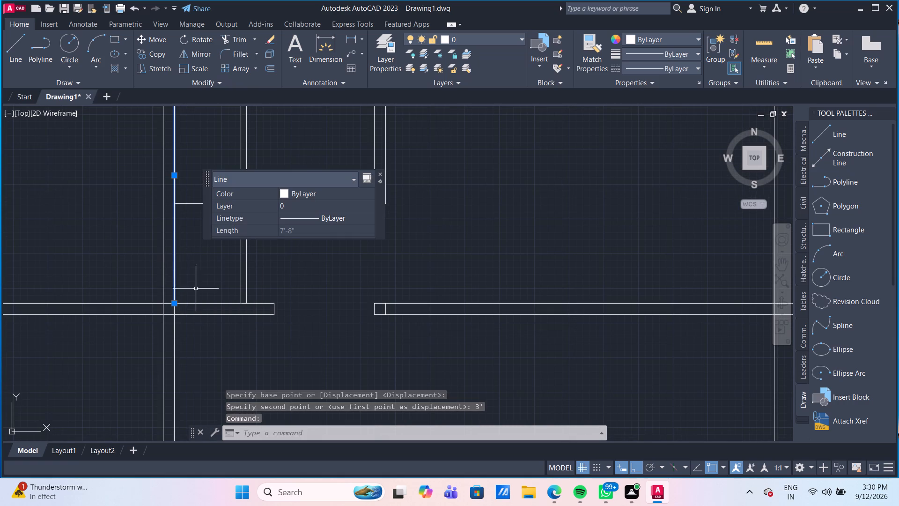
left_click(206, 303)
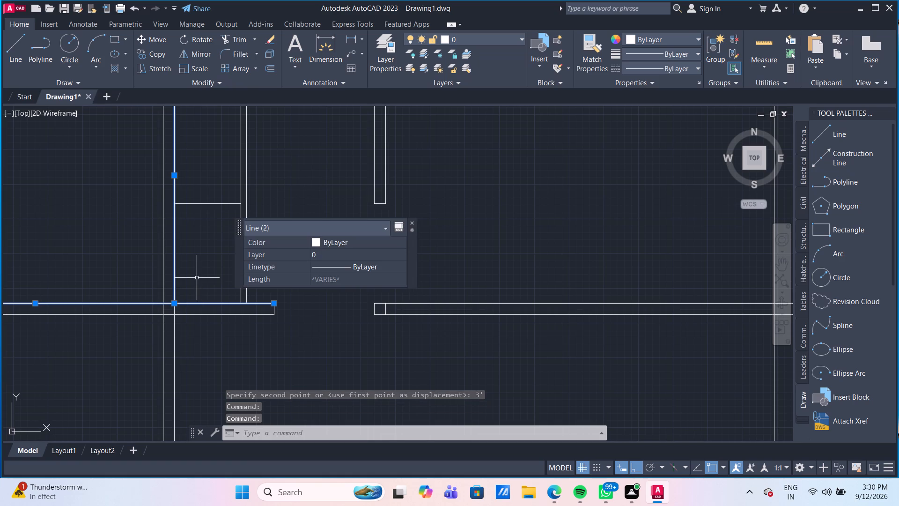
key("Escape")
left_click(174, 268)
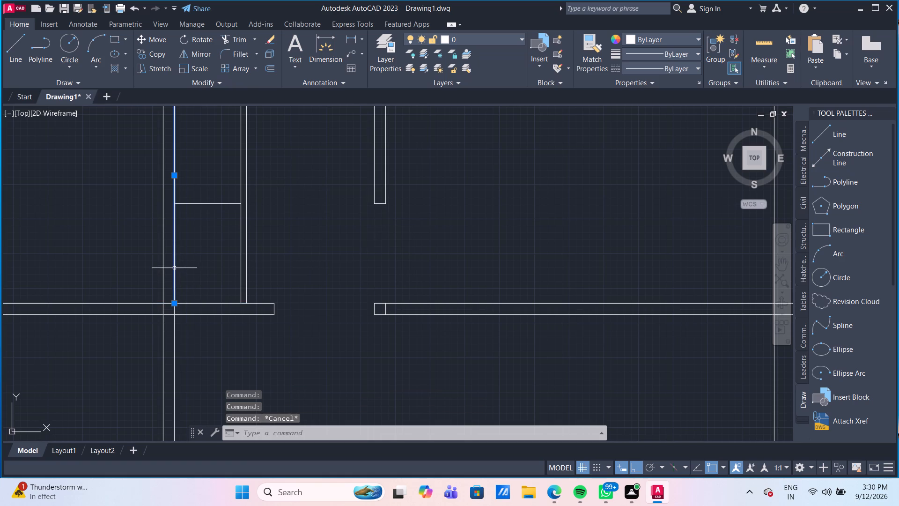
key("Delete")
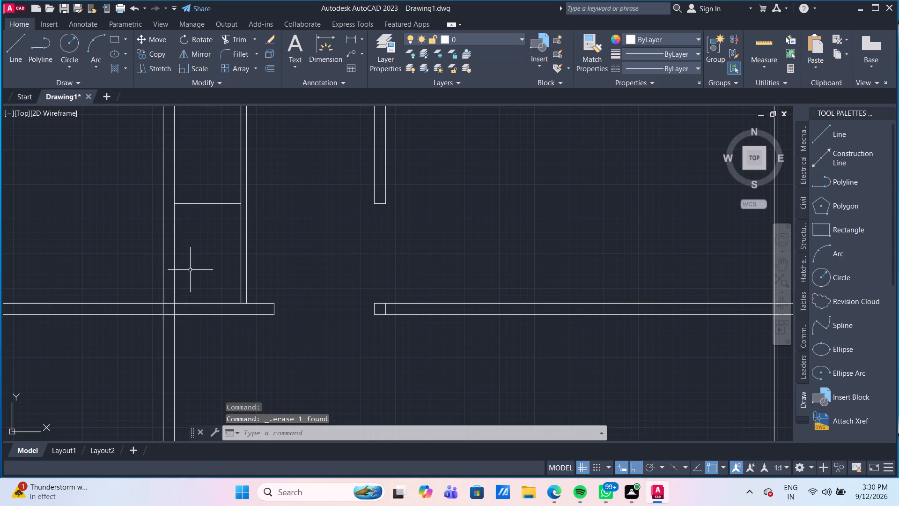
Erase the top face line of the middle horizontal partition's left portion.
left_click(208, 302)
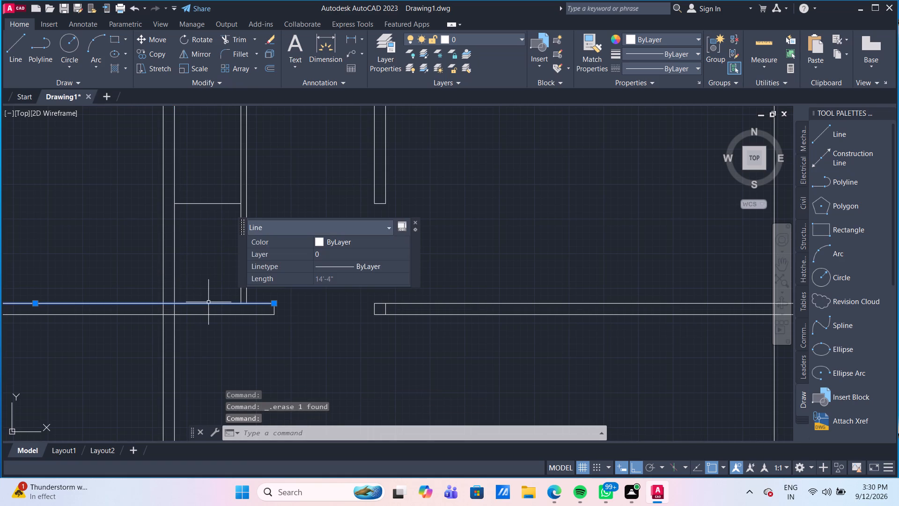
key("Delete")
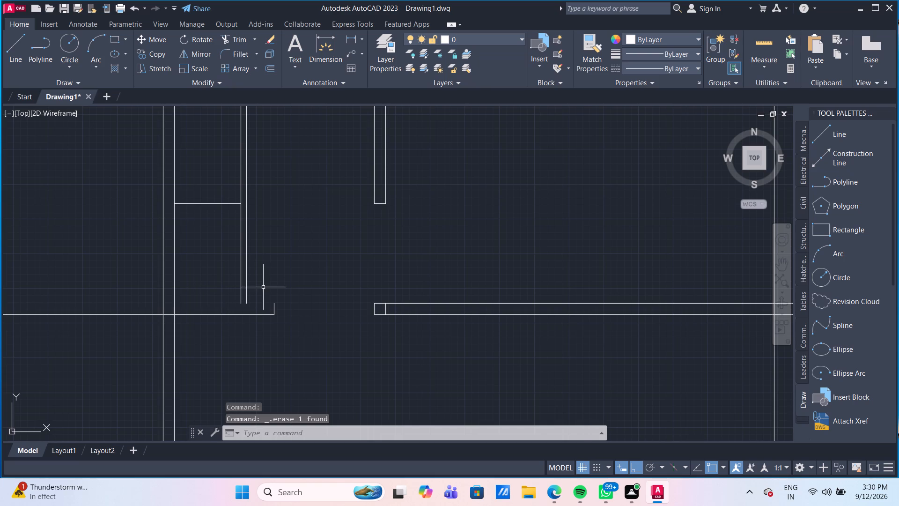
Trim the remaining line of the middle horizontal partition between the left outer wall and the first vertical partition.
scroll(265, 288, "down", 1)
scroll(268, 331, "down", 1)
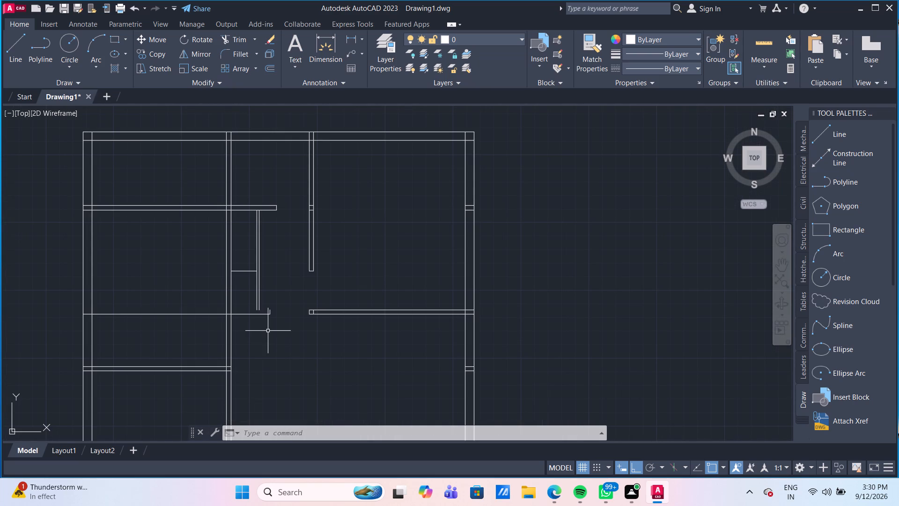
type("tr")
key("Return")
left_click(187, 342)
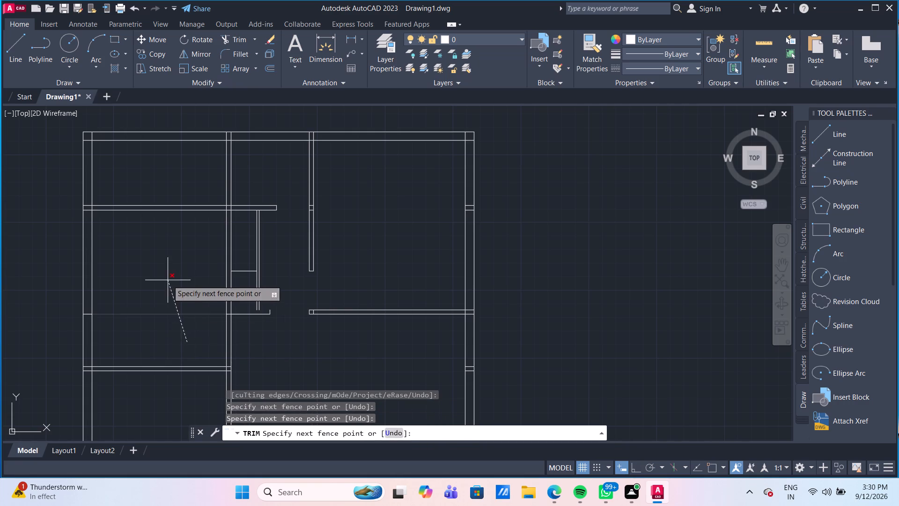
left_click(168, 280)
scroll(275, 321, "up", 2)
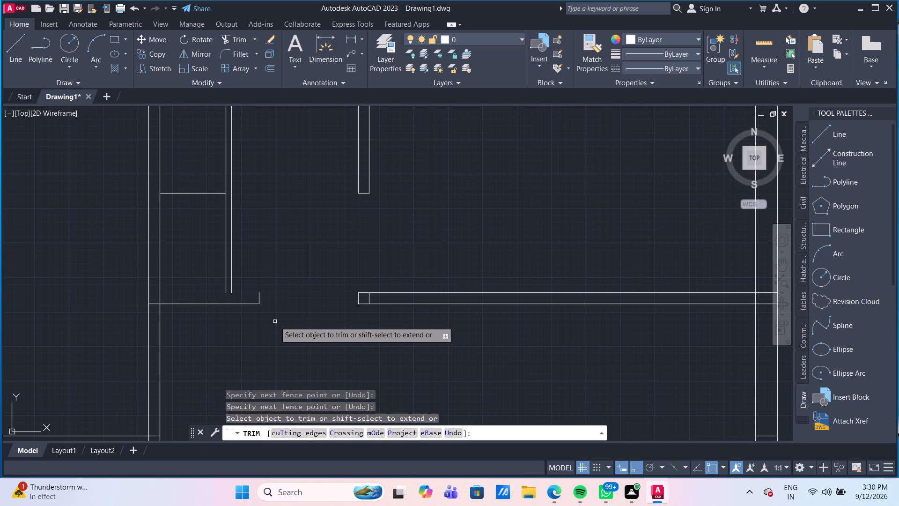
Draw a horizontal line about 3'-5" long from the middle stub's open end to the first vertical partition's left face, closing its top face.
key("Escape")
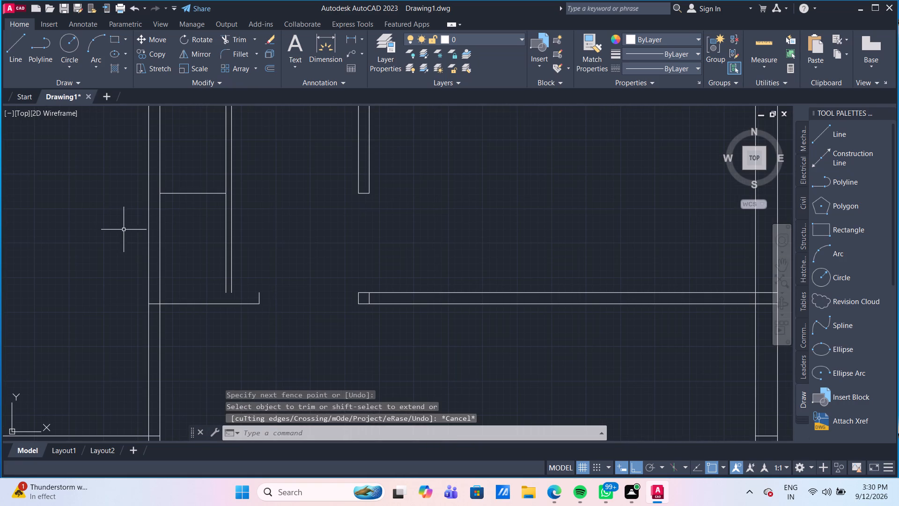
left_click(12, 42)
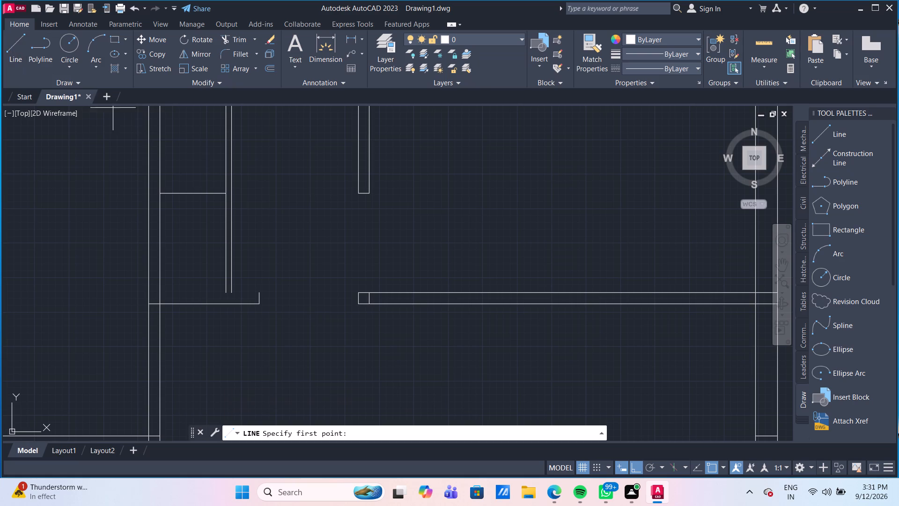
left_click(261, 295)
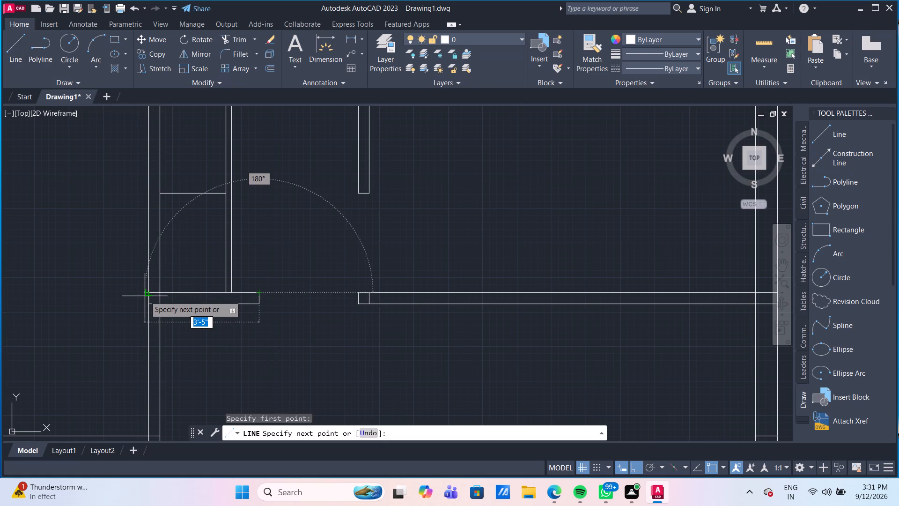
left_click(147, 296)
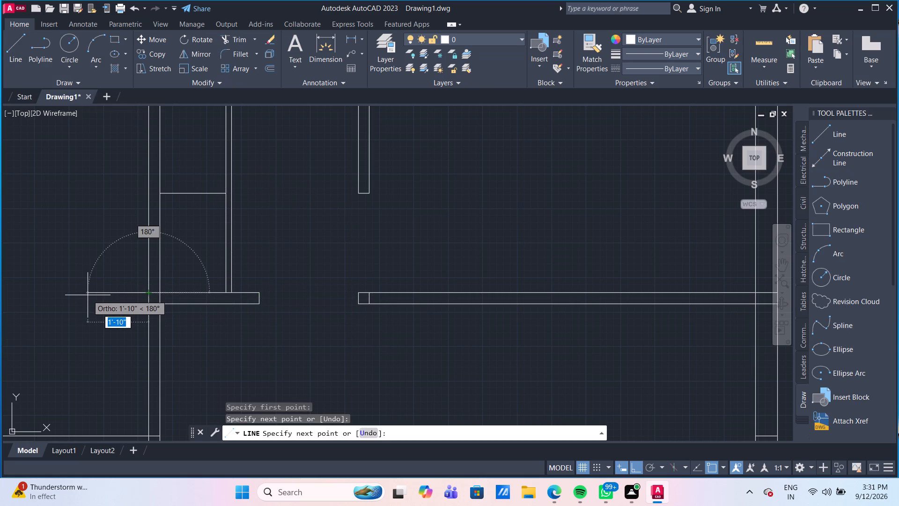
key("Return")
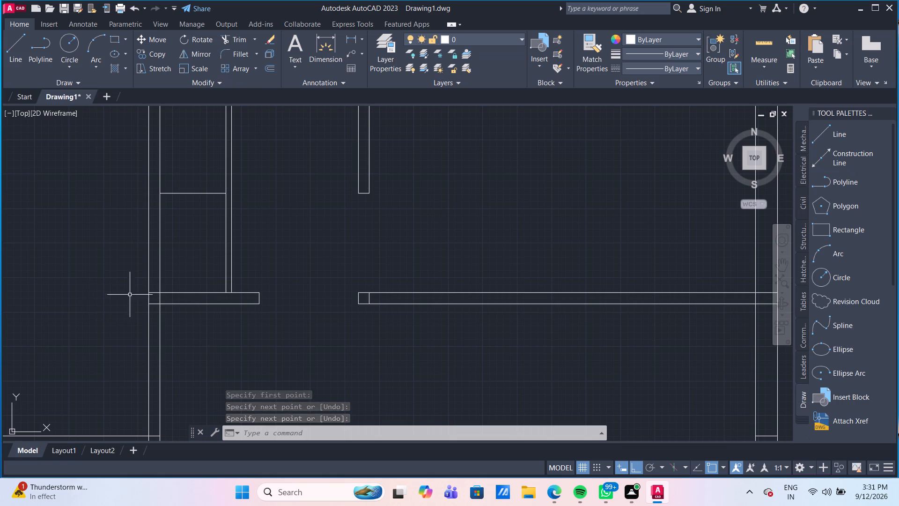
Trim both lines of the upper horizontal partition between the left outer wall and the first vertical partition.
scroll(187, 222, "down", 1)
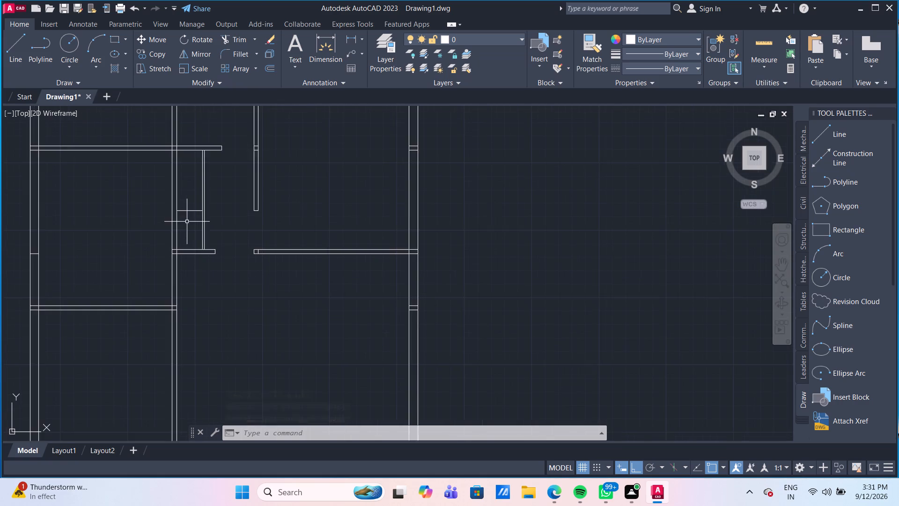
scroll(187, 222, "down", 2)
scroll(217, 177, "up", 1)
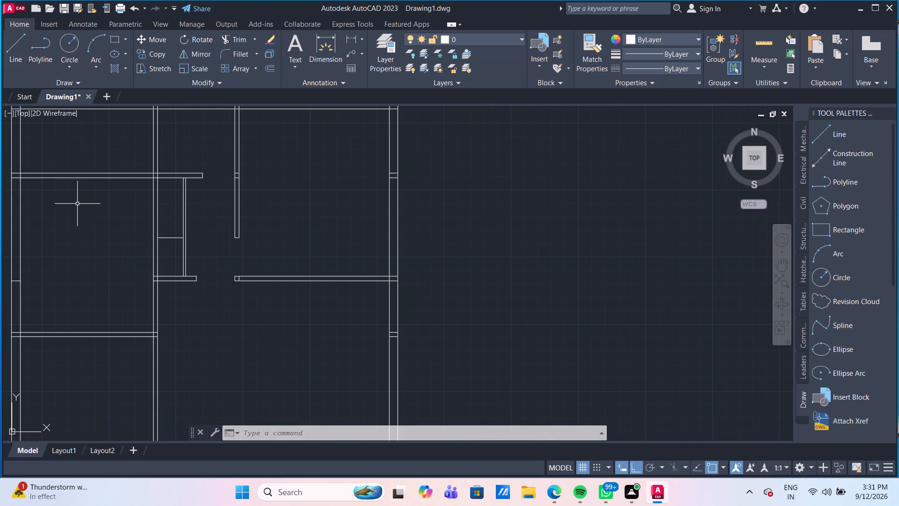
middle_click_drag(76, 206, 126, 238)
type("tr")
key("Return")
left_click(126, 238)
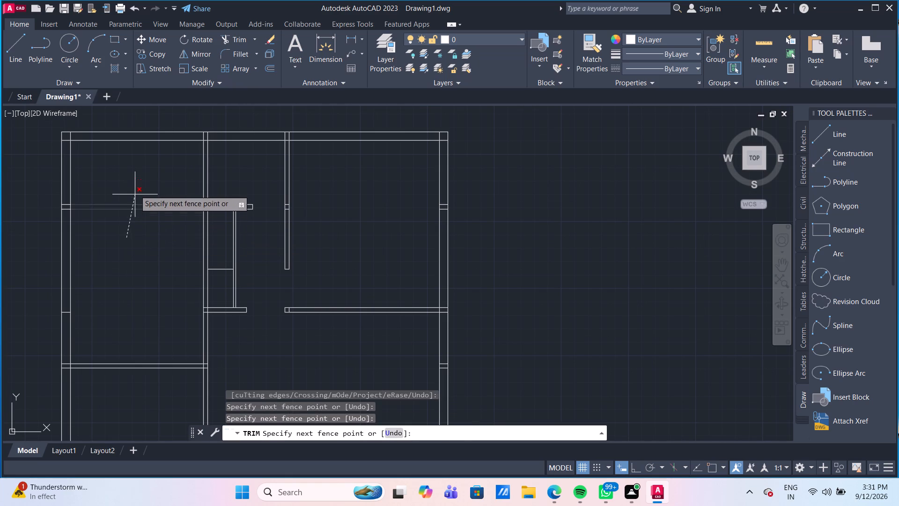
left_click(135, 186)
Trim the overlapping lines where the middle horizontal stub meets the first vertical partition, leaving the junction open.
scroll(195, 297, "up", 4)
middle_click_drag(319, 306, 318, 302)
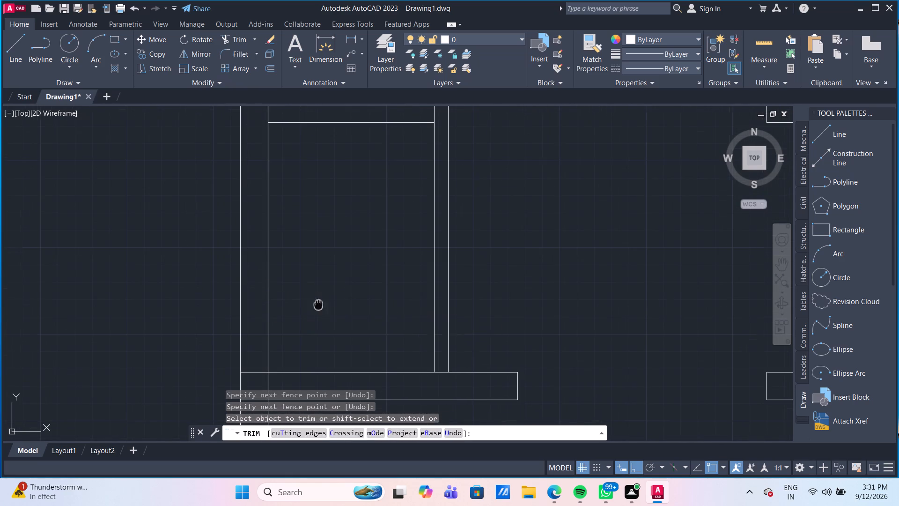
middle_click_drag(318, 302, 298, 218)
left_click_drag(258, 306, 250, 300)
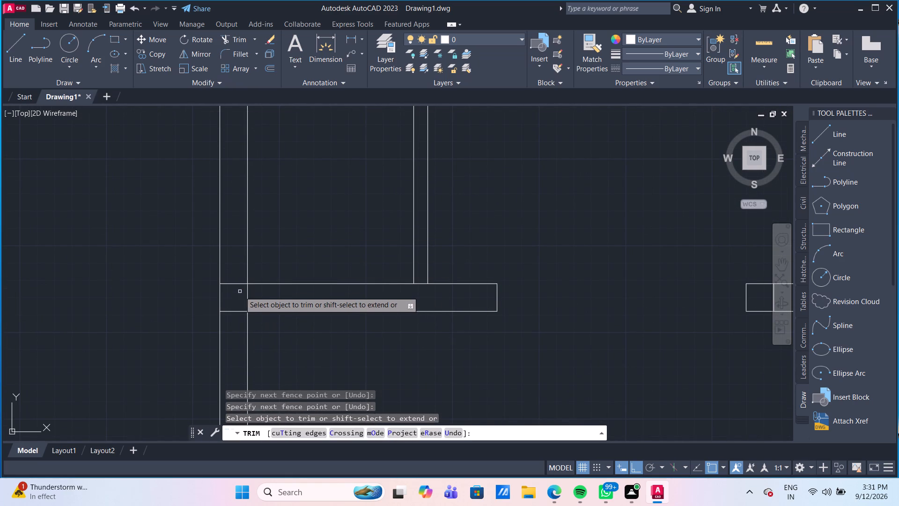
left_click(236, 283)
left_click(232, 308)
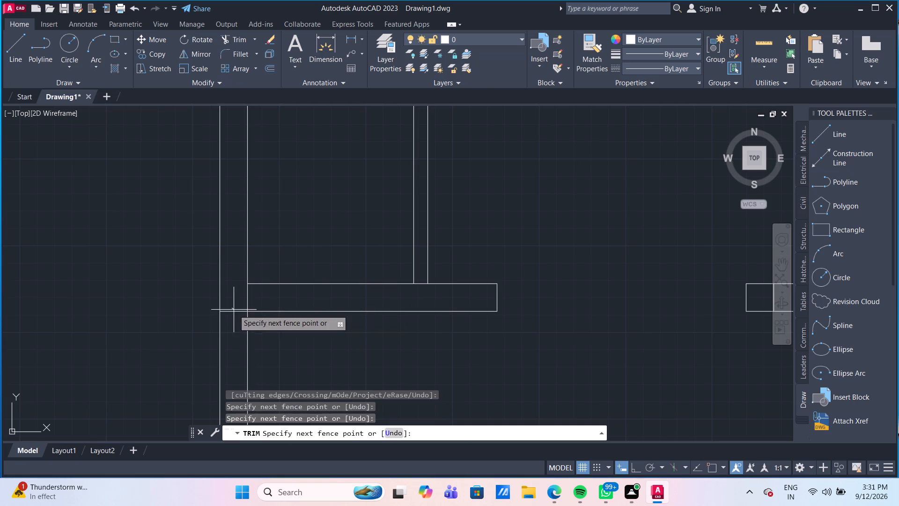
left_click(233, 326)
left_click(248, 300)
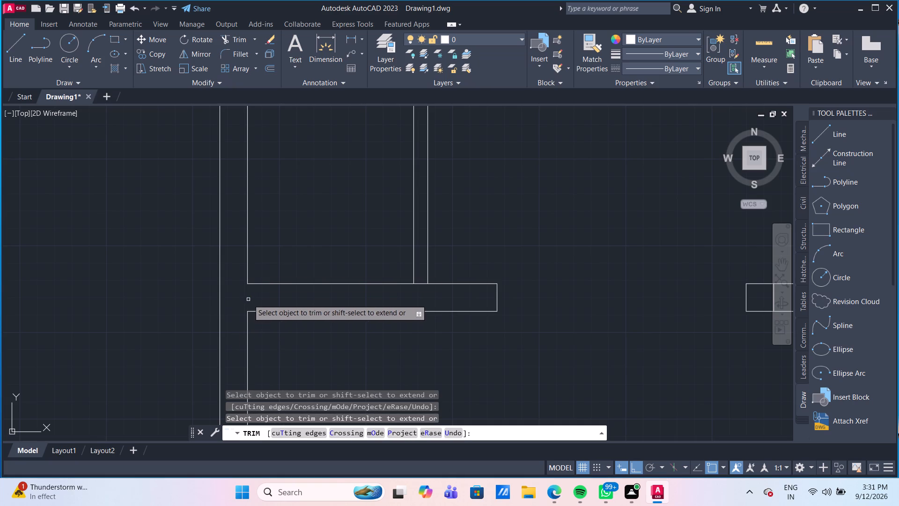
Trim the overlapping right-face and bottom-face segments where the upper horizontal stub meets the first vertical partition.
scroll(295, 188, "down", 3)
middle_click_drag(309, 165, 296, 305)
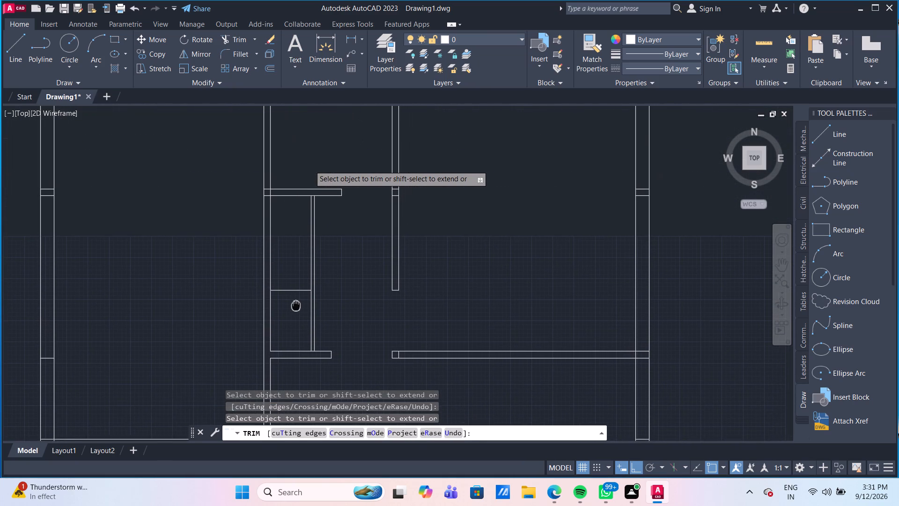
middle_click_drag(296, 305, 300, 327)
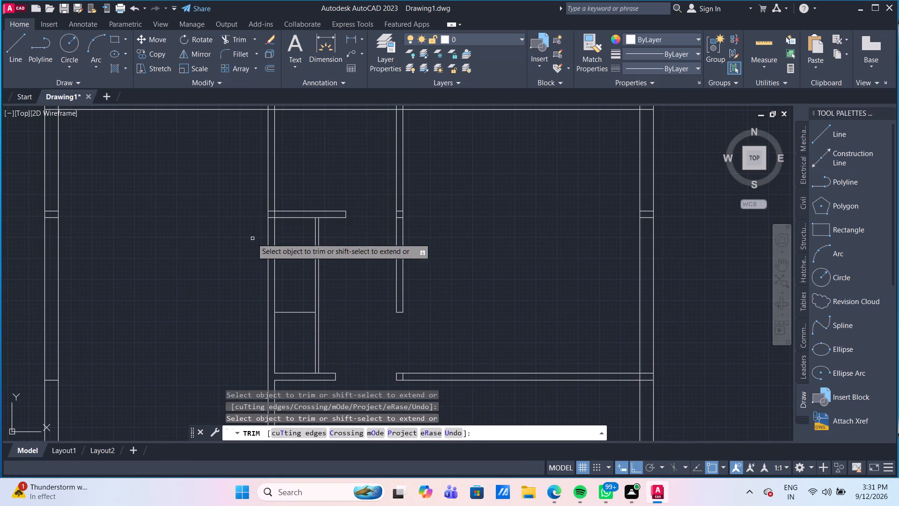
scroll(276, 230, "up", 3)
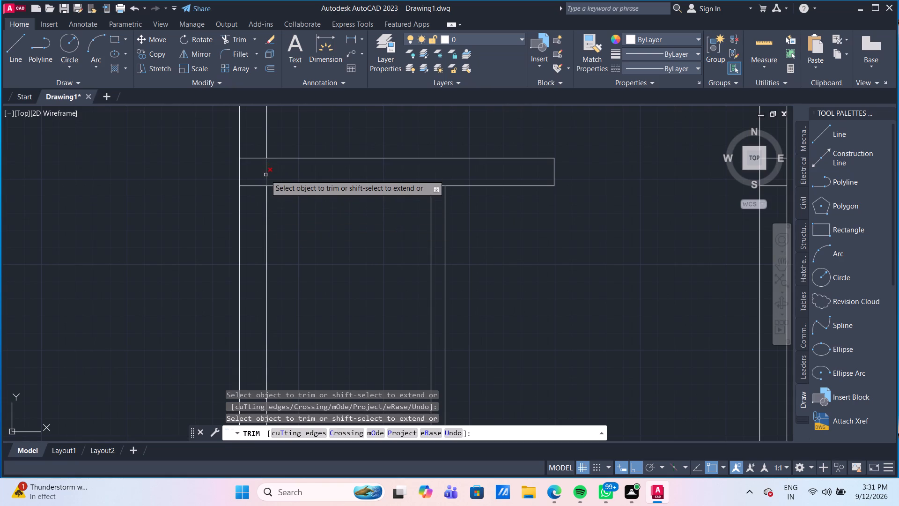
left_click(265, 175)
left_click(256, 185)
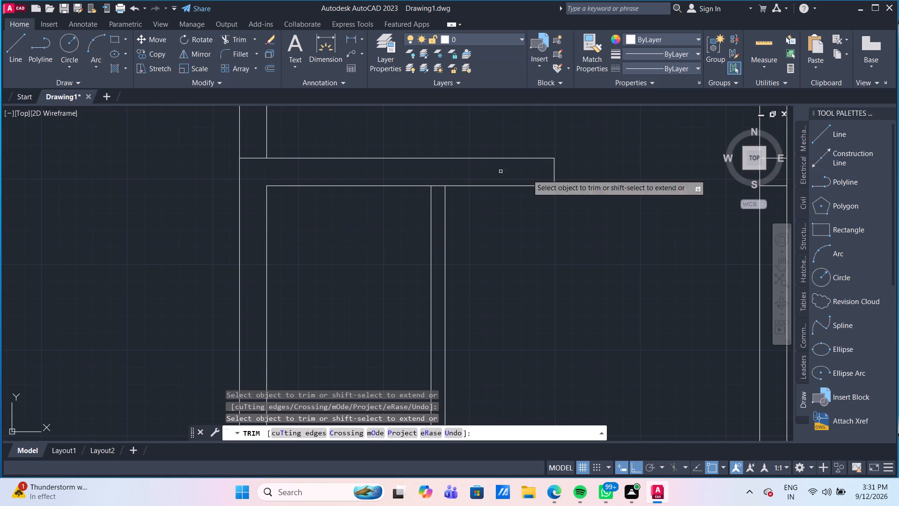
Trim the lower cross line inside the second vertical partition and the extra inner end line of the middle horizontal partition's right portion.
scroll(534, 238, "down", 3)
middle_click_drag(625, 250, 498, 211)
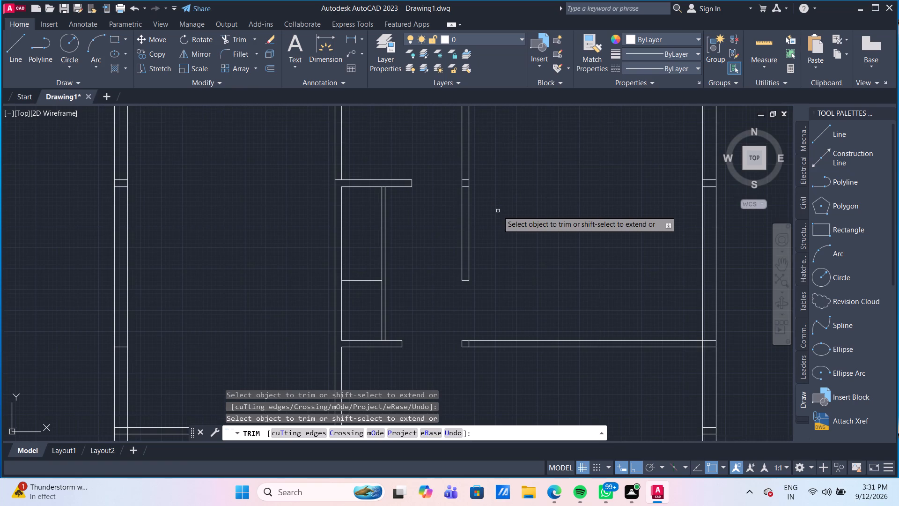
scroll(453, 188, "up", 2)
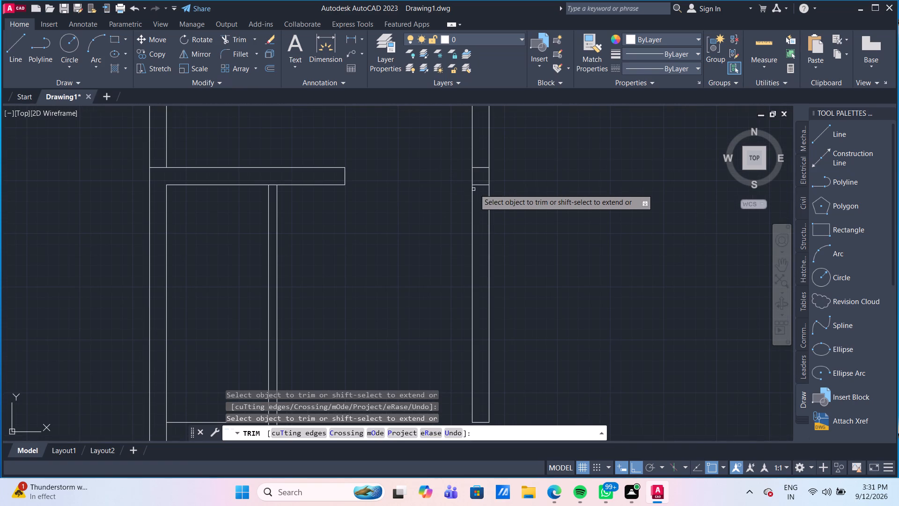
left_click(478, 185)
scroll(553, 213, "down", 4)
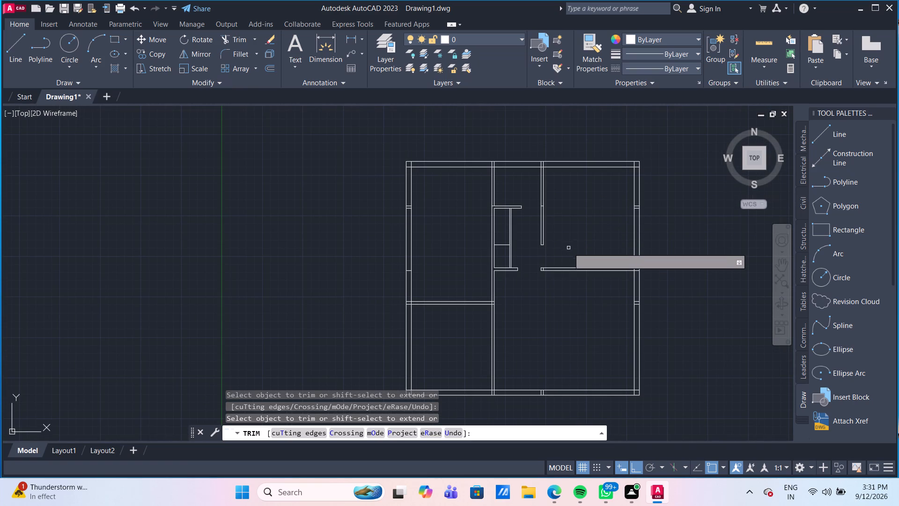
scroll(550, 280, "up", 3)
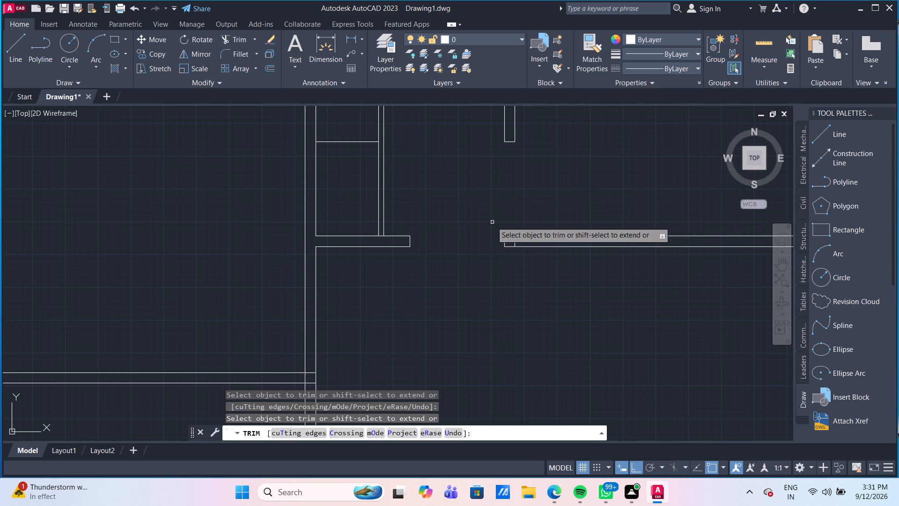
left_click(516, 242)
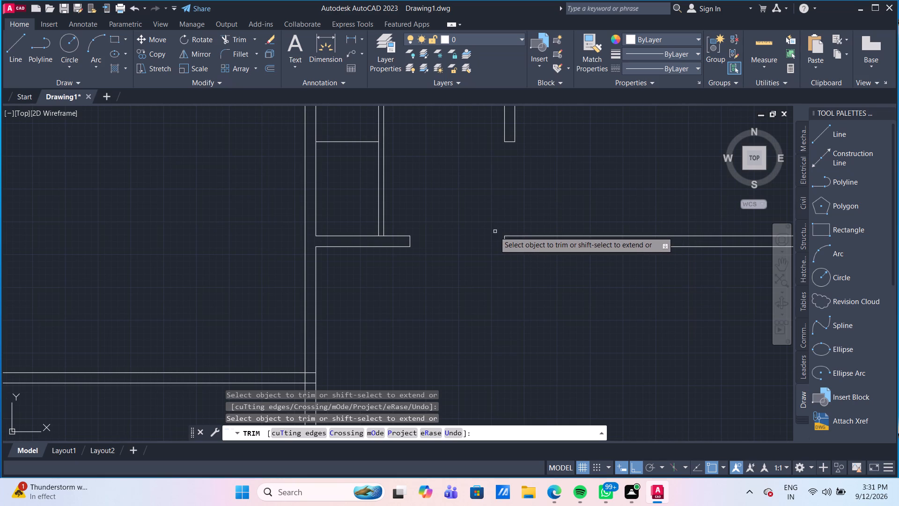
Trim the cross lines inside the right outer wall and the wall's inner face segment where the middle horizontal partition joins it.
scroll(492, 231, "down", 3)
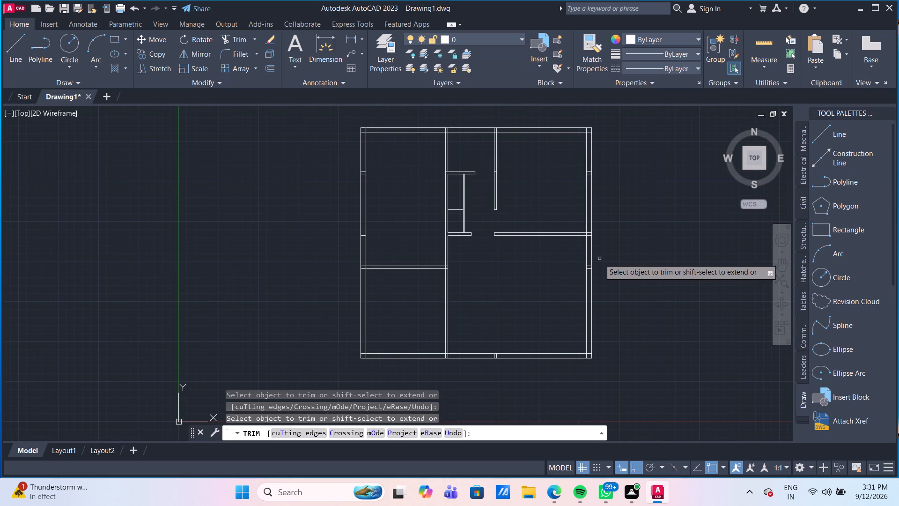
scroll(587, 219, "up", 2)
scroll(587, 219, "down", 1)
middle_click_drag(586, 219, 585, 220)
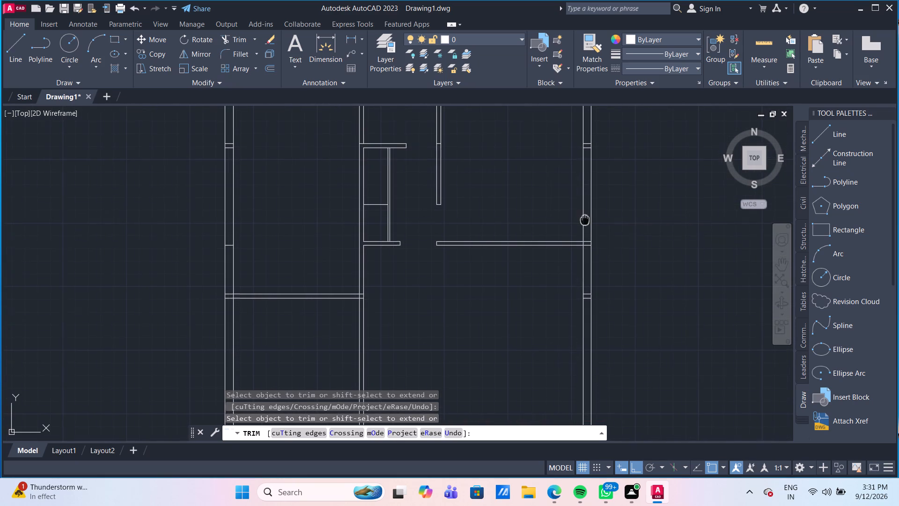
middle_click_drag(585, 220, 564, 222)
left_click(566, 139)
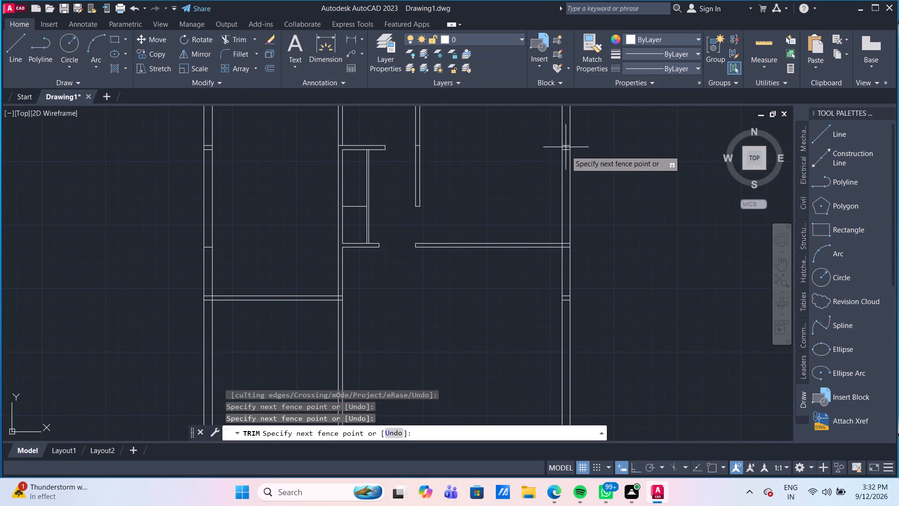
left_click(566, 307)
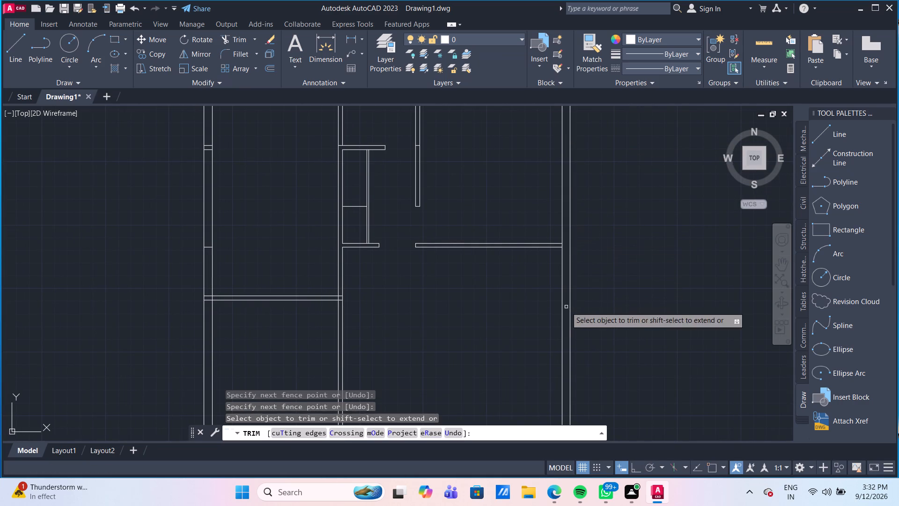
scroll(564, 247, "up", 2)
left_click(553, 240)
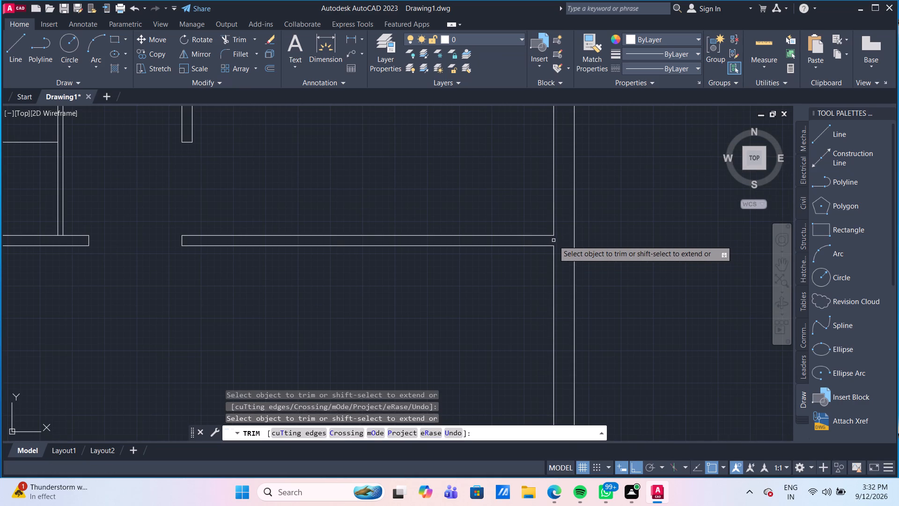
Trim the segments of both vertical partitions that run through the thickness of the top outer wall.
scroll(485, 333, "down", 4)
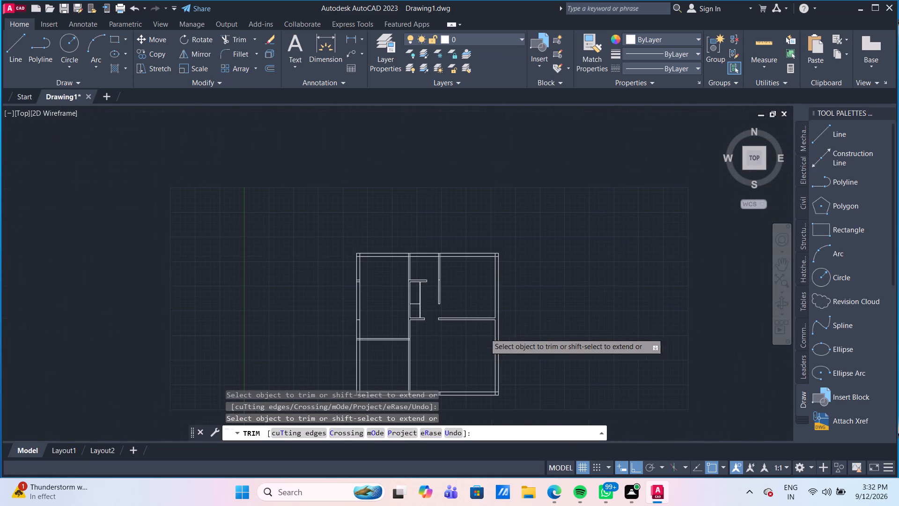
scroll(435, 264, "up", 3)
scroll(350, 268, "up", 1)
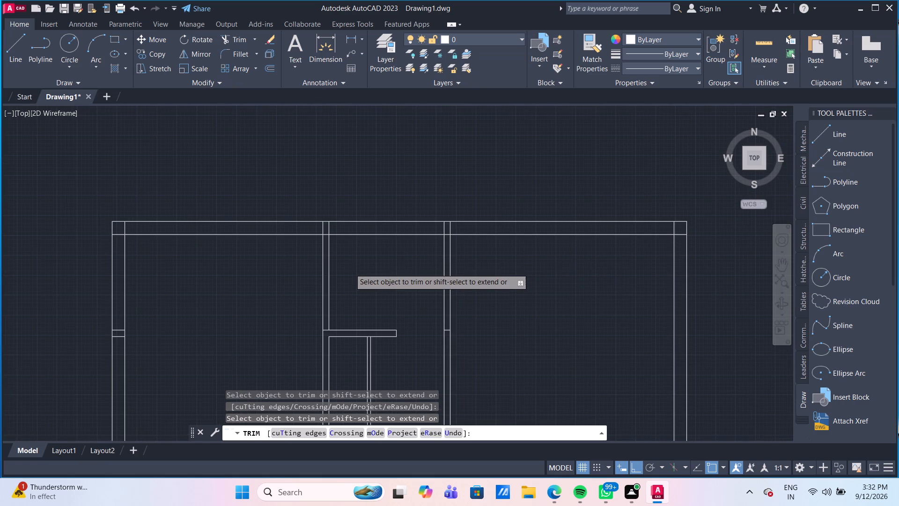
middle_click_drag(351, 257, 378, 295)
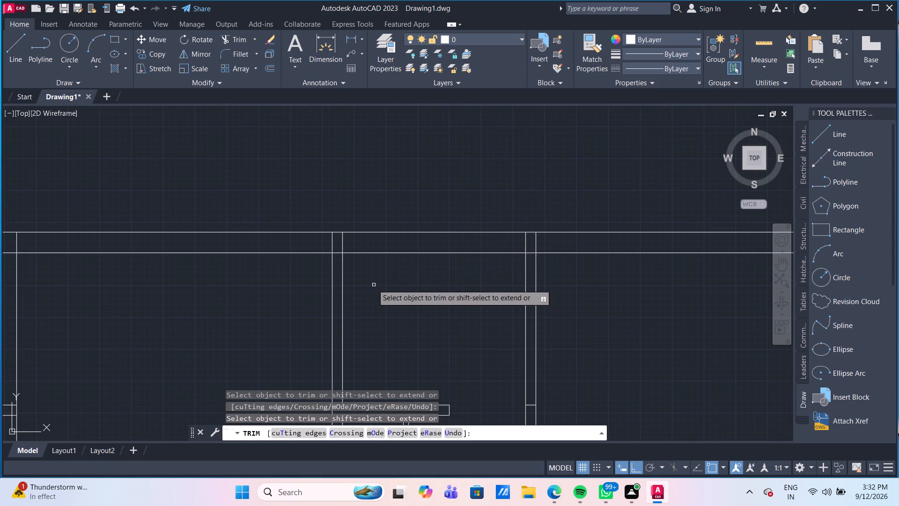
left_click(322, 243)
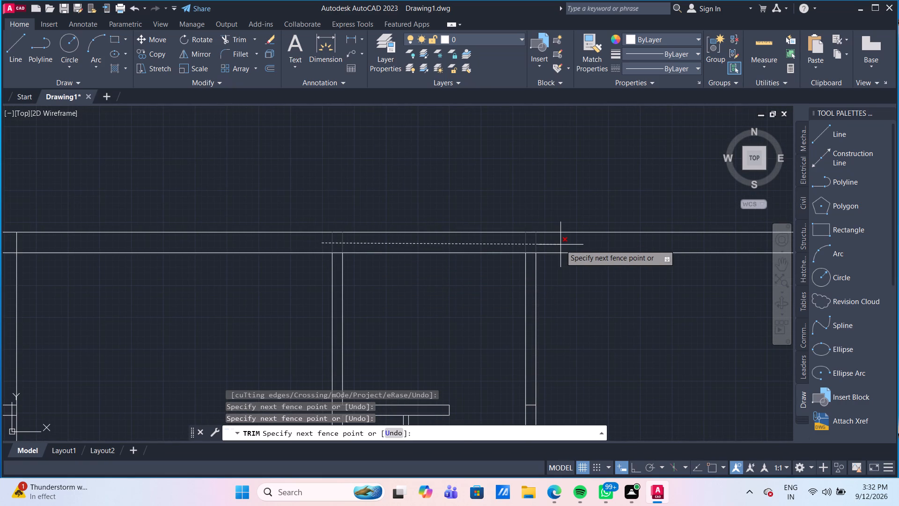
left_click(560, 245)
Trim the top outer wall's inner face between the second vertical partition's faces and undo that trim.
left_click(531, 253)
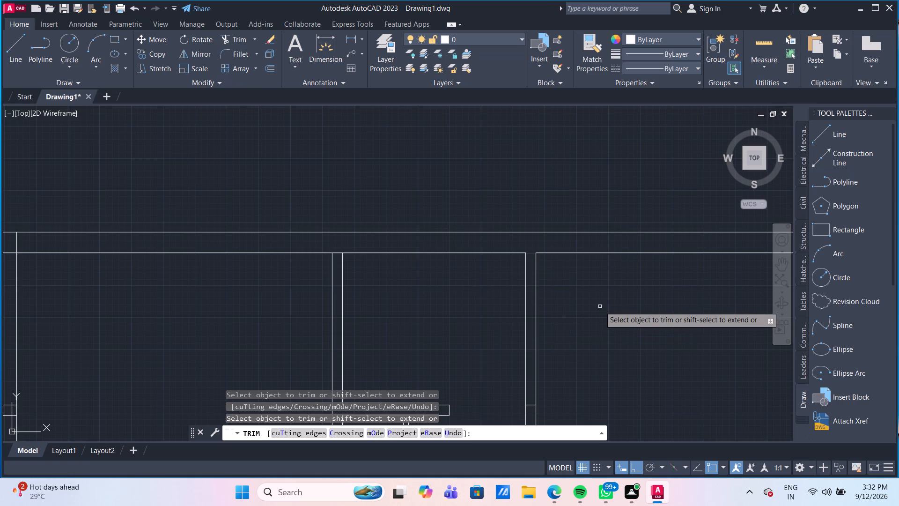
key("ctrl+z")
Trim the overlapping inner face lines at the outer walls' upper-left corner to form a clean corner.
scroll(428, 298, "down", 2)
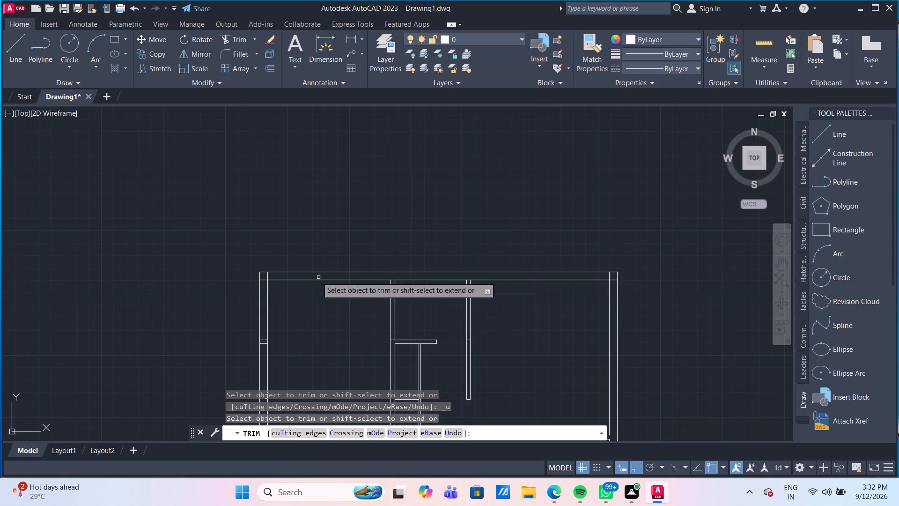
scroll(276, 288, "up", 2)
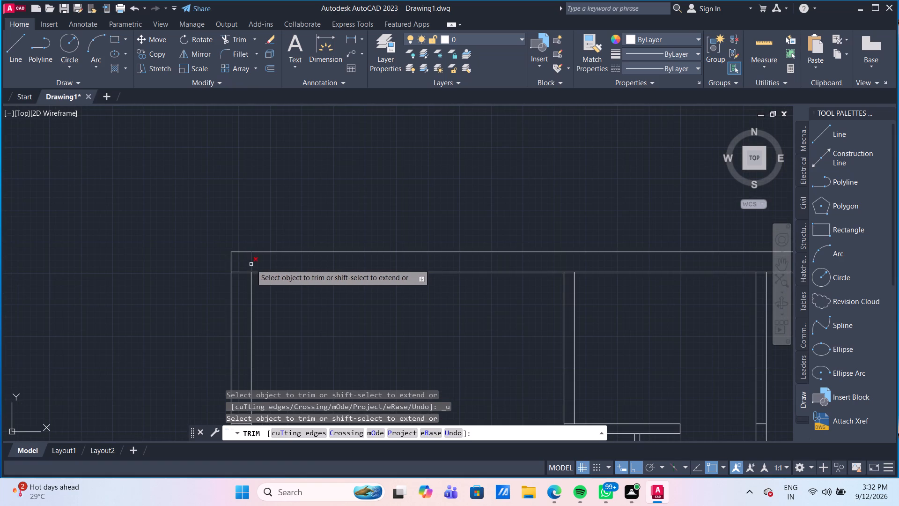
left_click(252, 263)
left_click(244, 271)
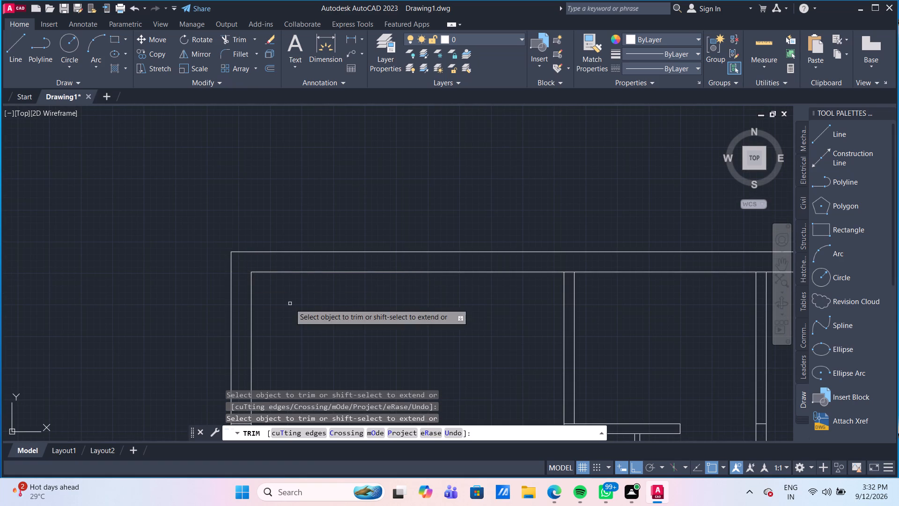
Trim the two stray cross lines inside the left outer wall above the lower-left room's horizontal partition.
scroll(290, 304, "down", 2)
middle_click_drag(289, 348, 366, 237)
scroll(350, 243, "up", 1)
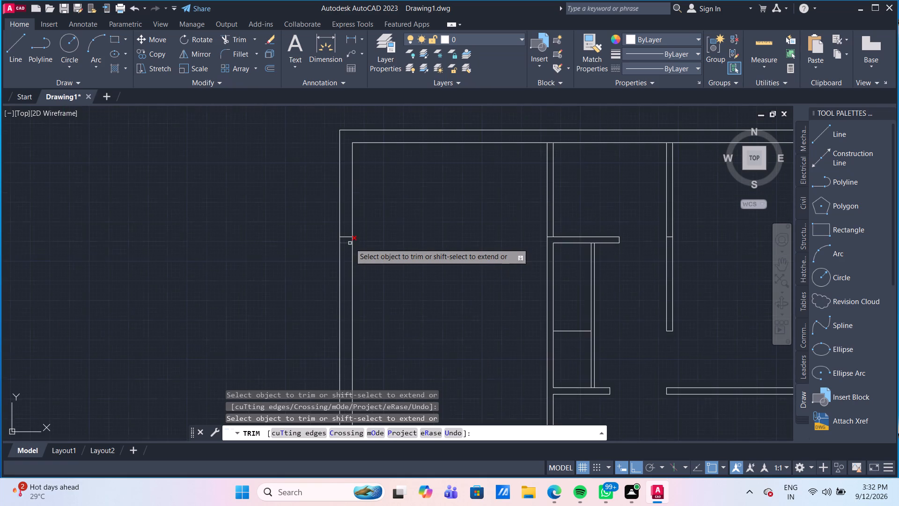
scroll(350, 243, "up", 1)
left_click(344, 228)
left_click(339, 266)
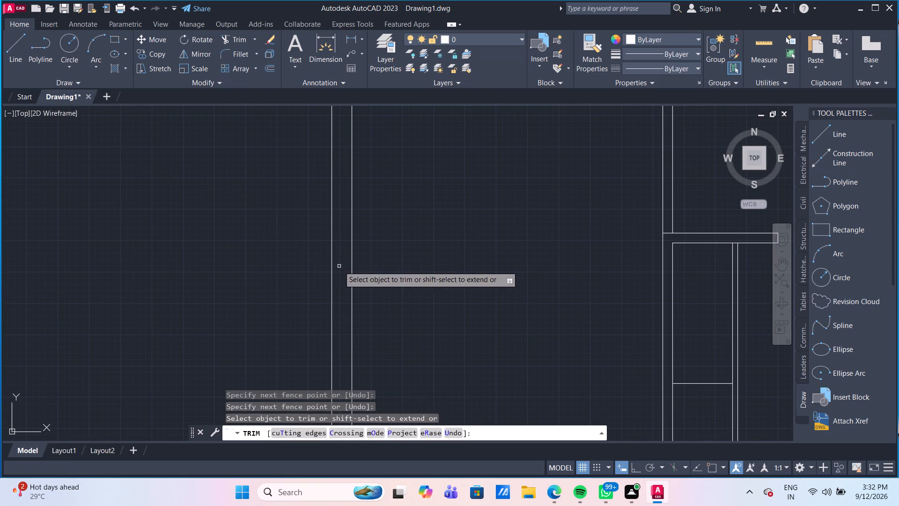
scroll(371, 311, "down", 3)
middle_click_drag(374, 337, 406, 224)
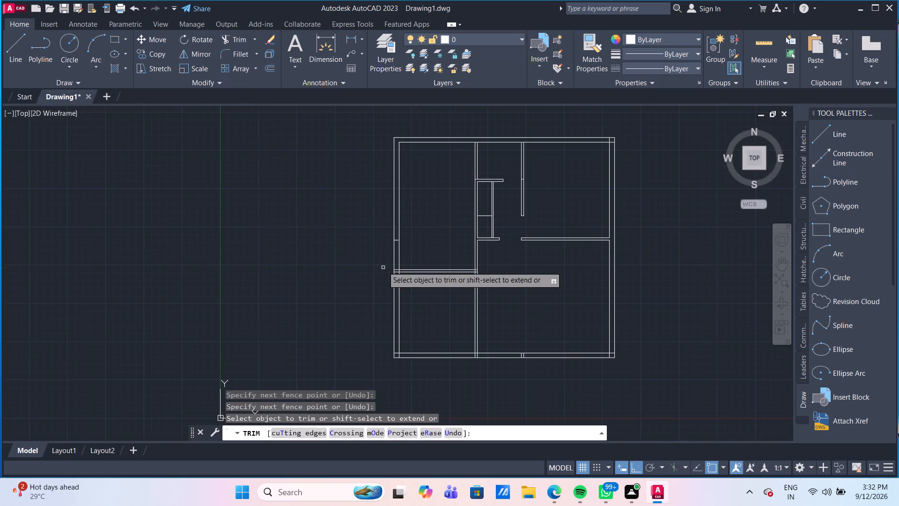
scroll(405, 247, "up", 2)
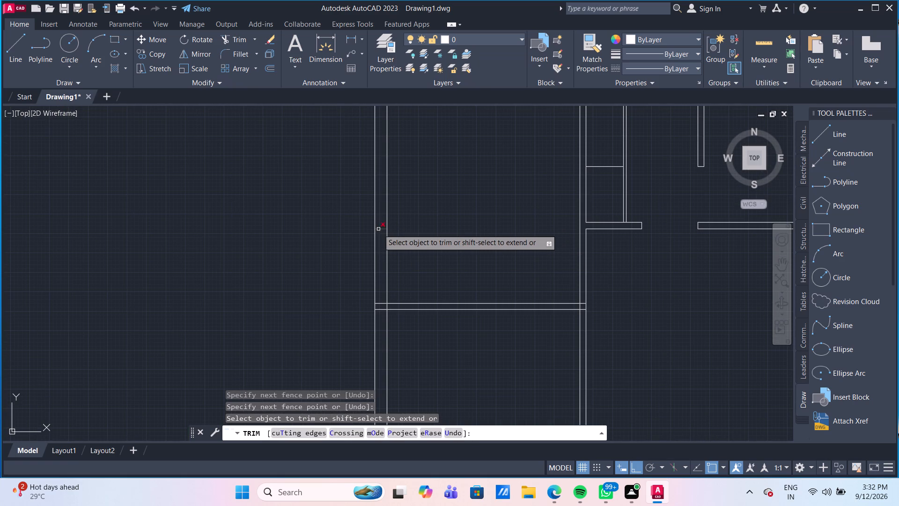
left_click(378, 229)
Trim the lower-left horizontal partition's lines inside the left outer wall and the wall's inner face segment between the partition's faces.
scroll(379, 313, "up", 1)
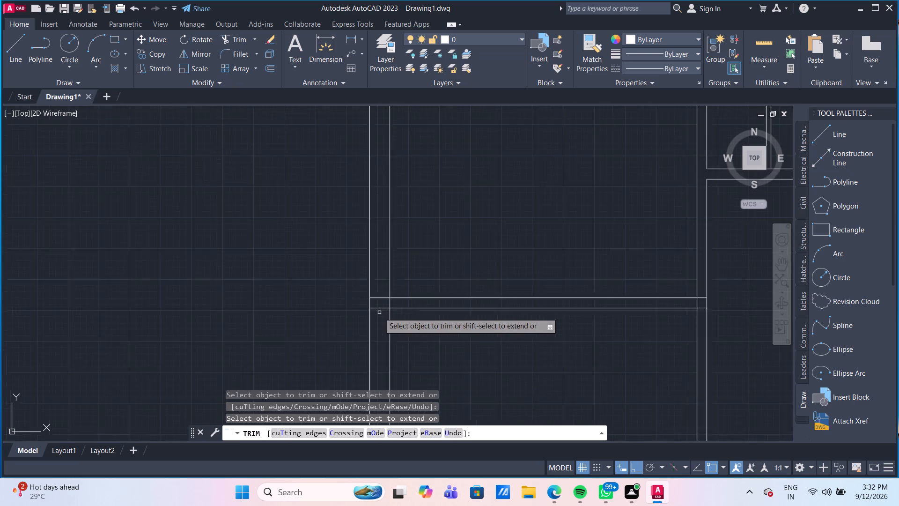
scroll(379, 313, "up", 1)
left_click(379, 282)
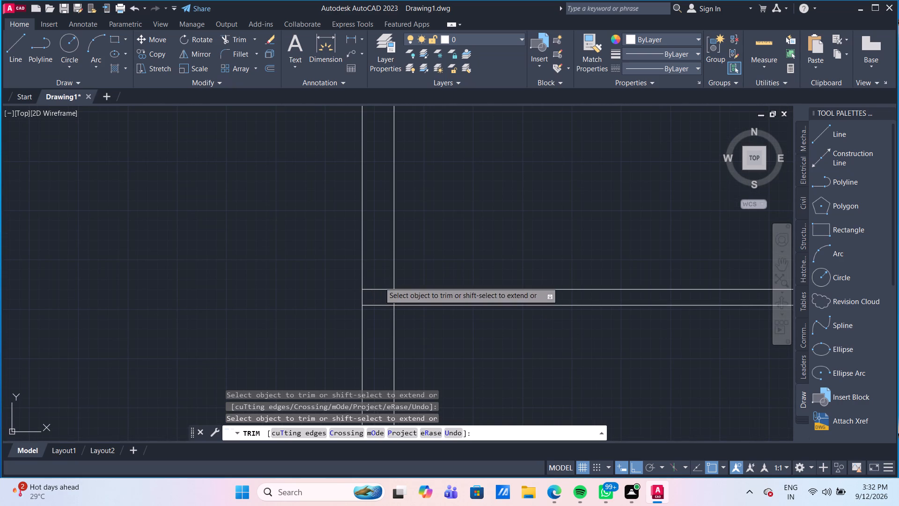
left_click(371, 333)
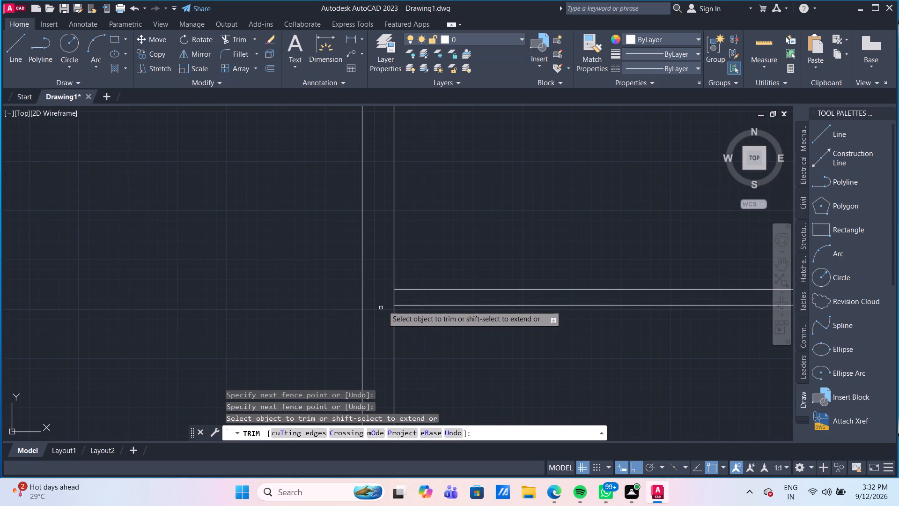
left_click(394, 297)
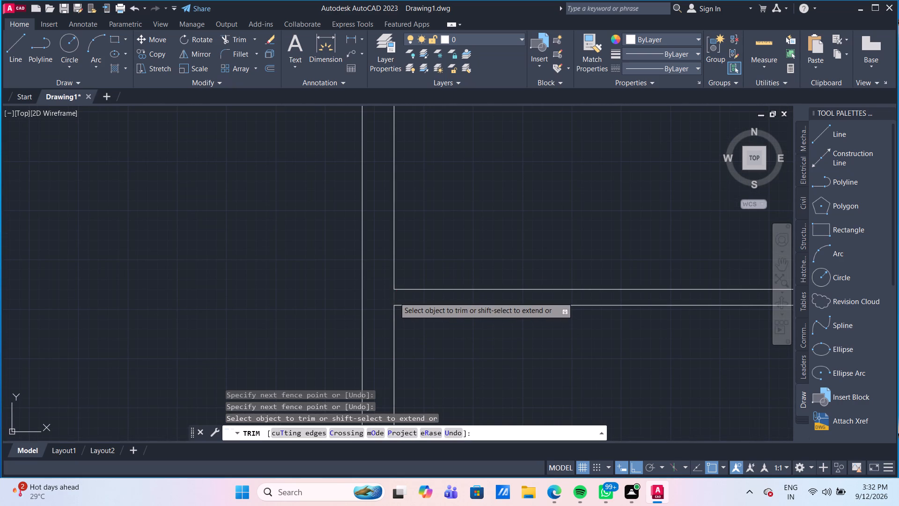
Trim the overlapping inner face lines at the outer walls' lower-left corner to form a clean corner.
scroll(428, 359, "down", 3)
middle_click_drag(452, 310, 374, 216)
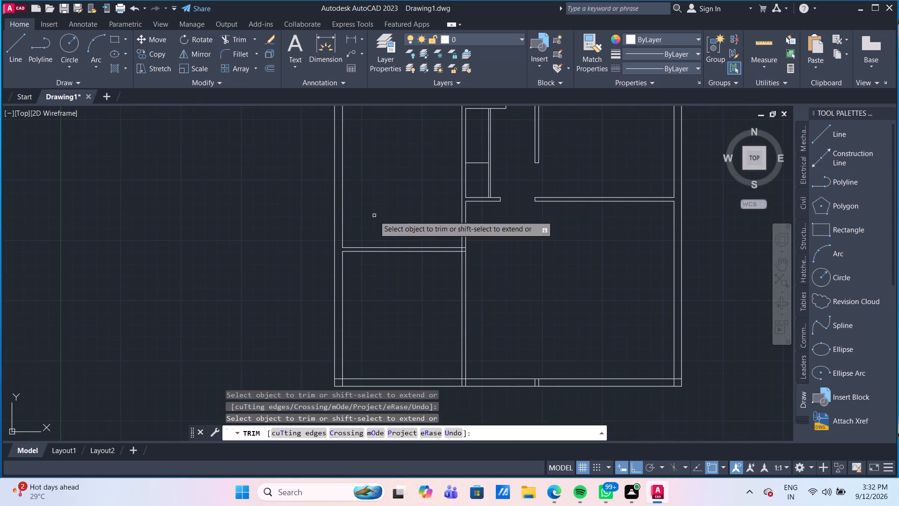
middle_click_drag(368, 335, 348, 248)
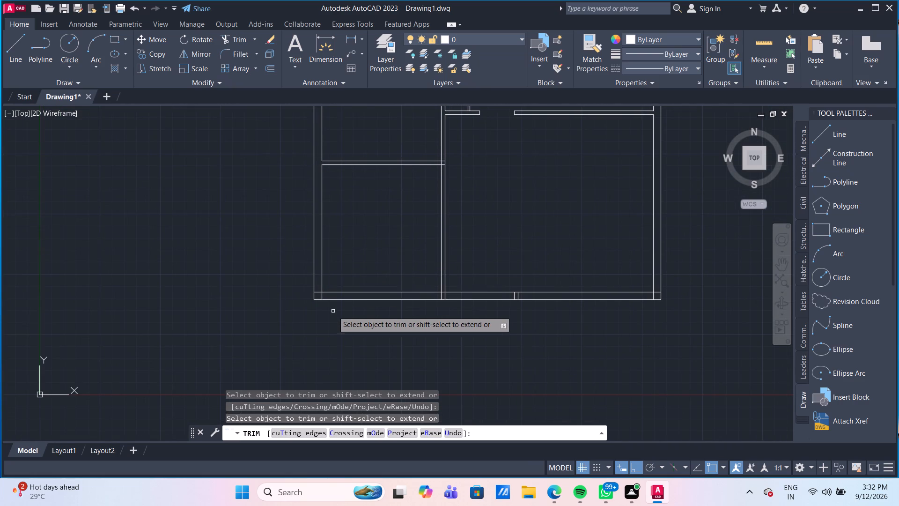
scroll(330, 306, "up", 3)
left_click(269, 250)
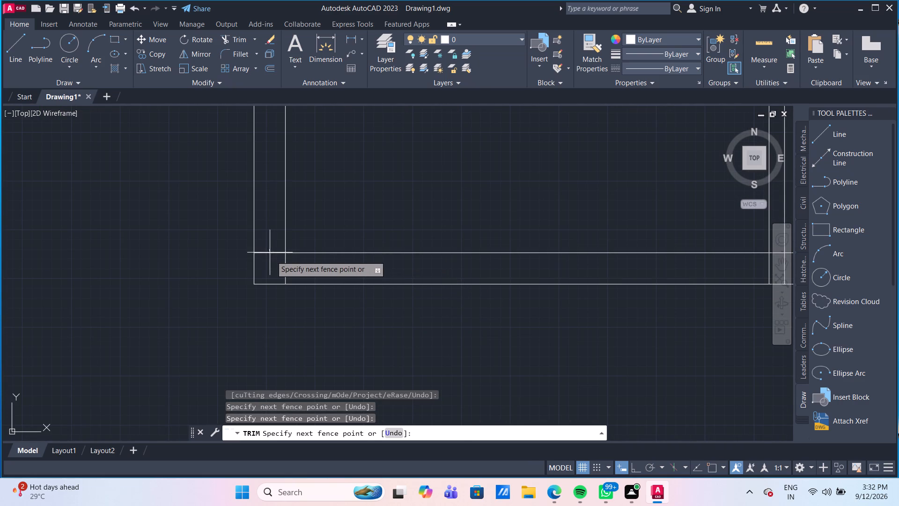
left_click(293, 270)
Trim the first vertical partition's two lines where they run through the thickness of the bottom outer wall.
scroll(293, 270, "down", 2)
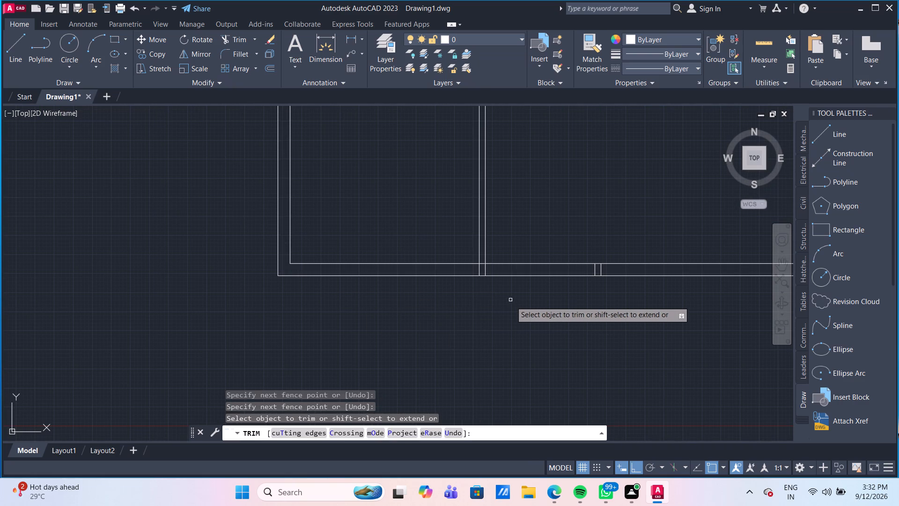
scroll(503, 276, "up", 2)
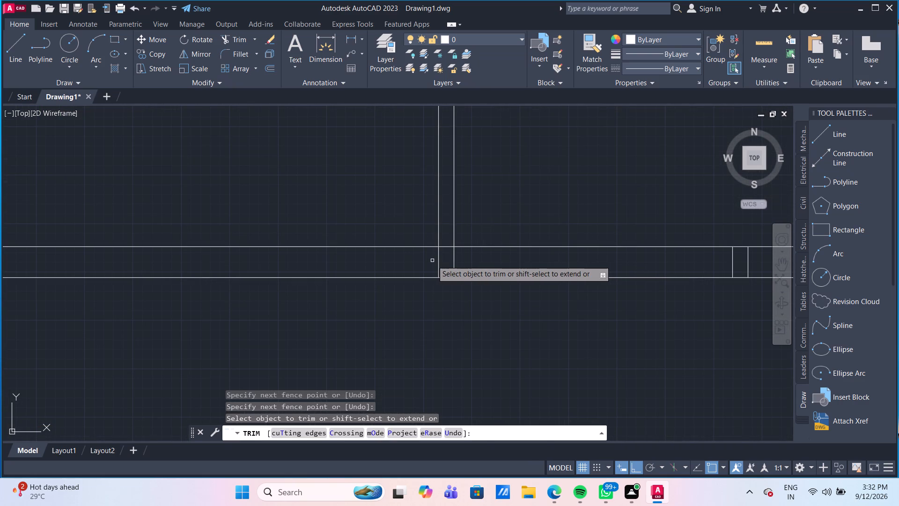
left_click_drag(432, 260, 438, 262)
left_click(511, 266)
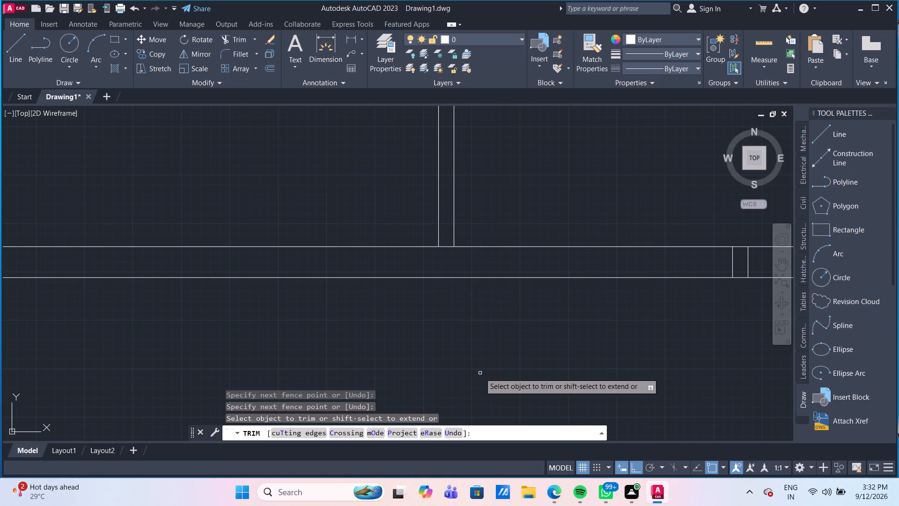
scroll(480, 373, "down", 2)
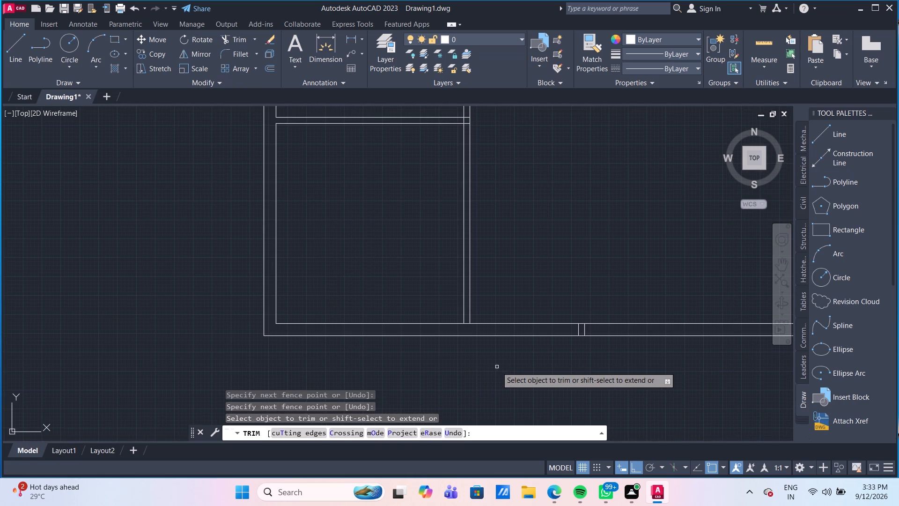
scroll(497, 367, "down", 2)
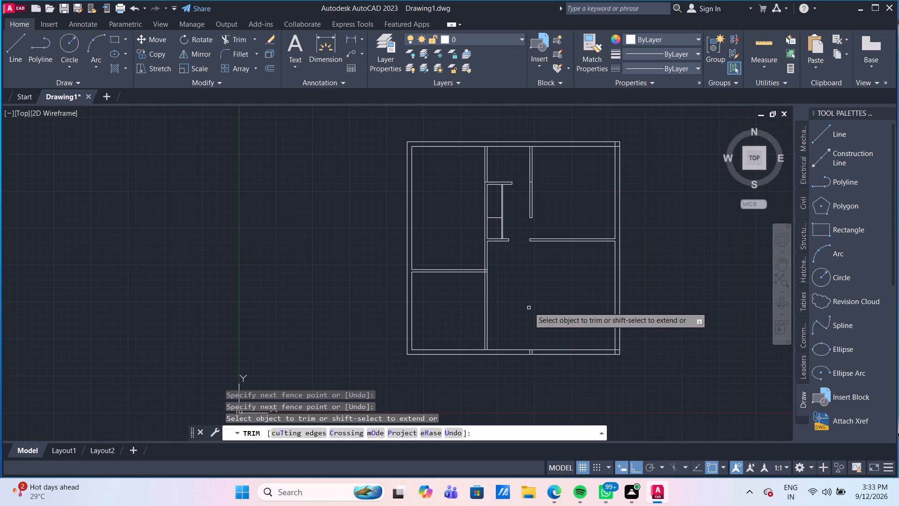
middle_click_drag(529, 306, 410, 306)
scroll(380, 257, "up", 2)
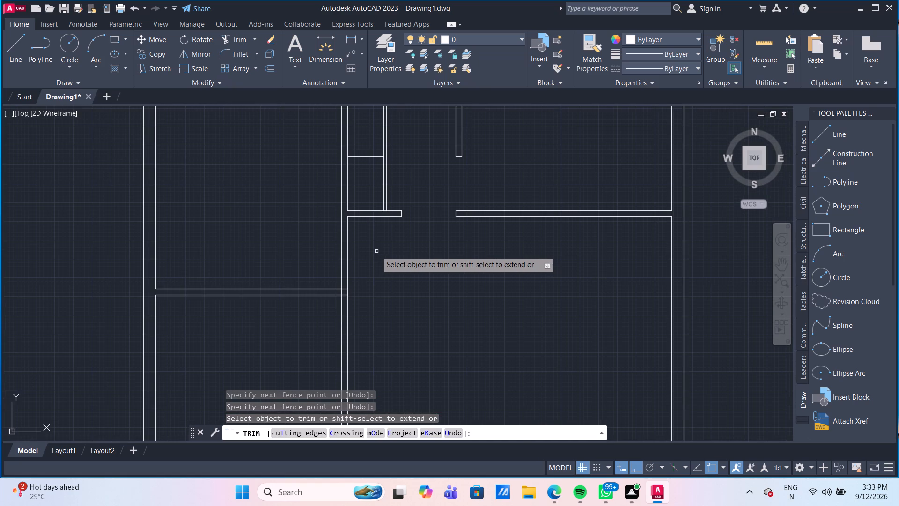
key("Escape")
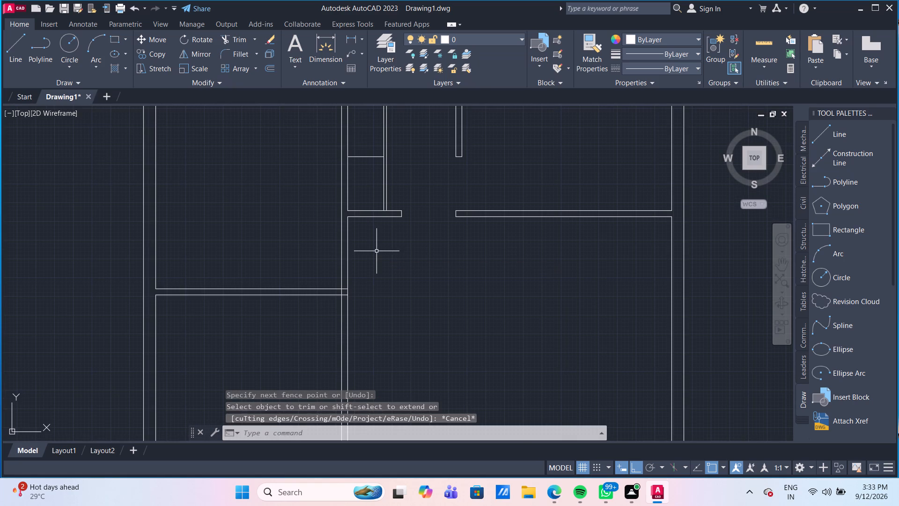
Draw a 4" line across the first vertical partition, continuing the lower face of the short middle stub wall to the partition's far face.
scroll(367, 243, "up", 1)
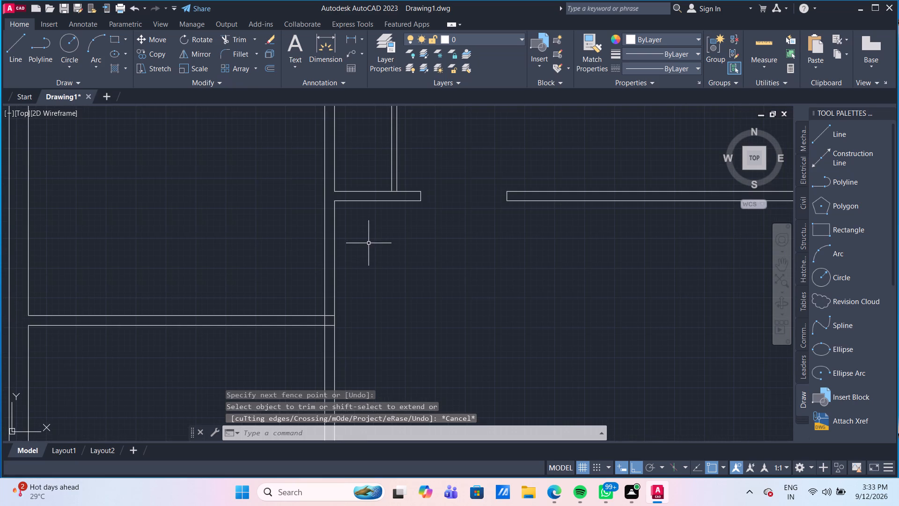
middle_click_drag(373, 241, 383, 267)
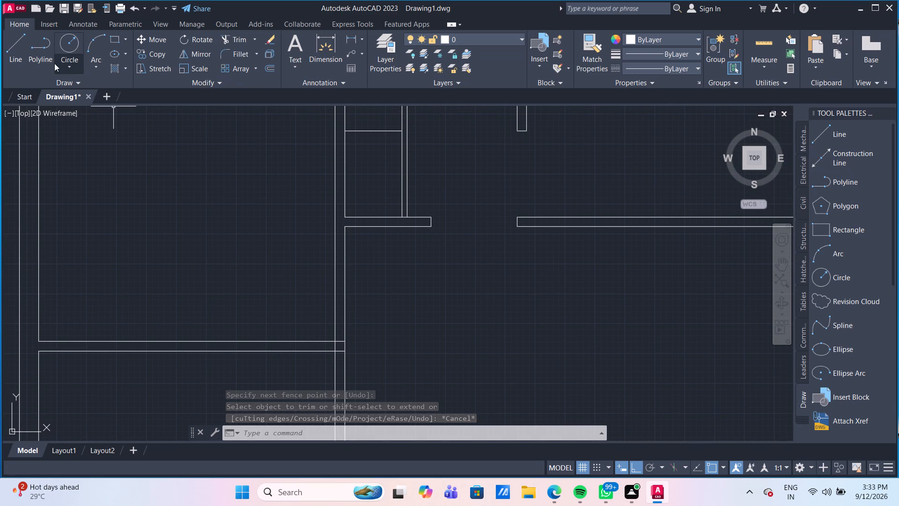
left_click_drag(8, 49, 35, 67)
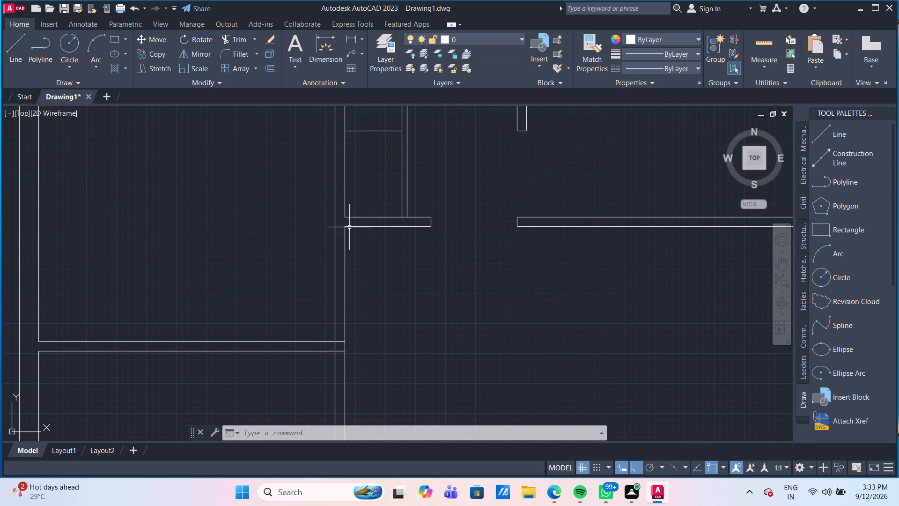
left_click(17, 42)
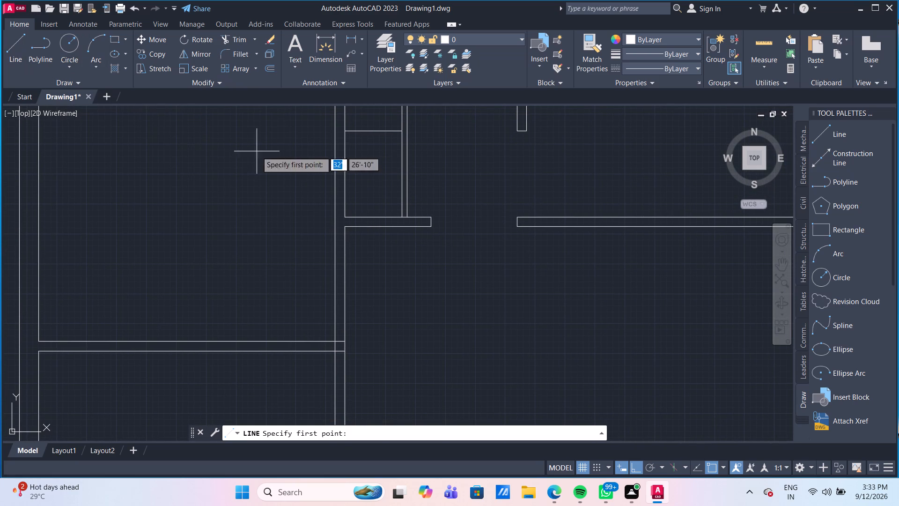
left_click_drag(343, 224, 330, 220)
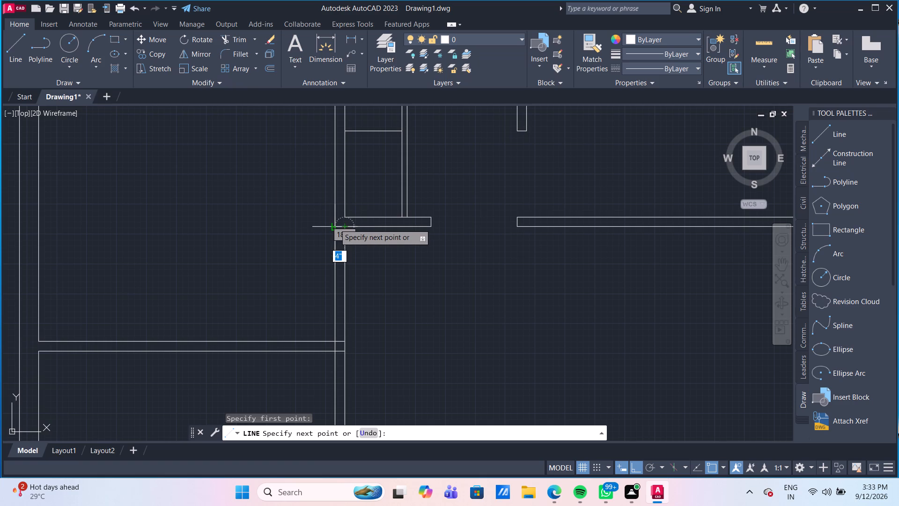
left_click(337, 224)
key("Return")
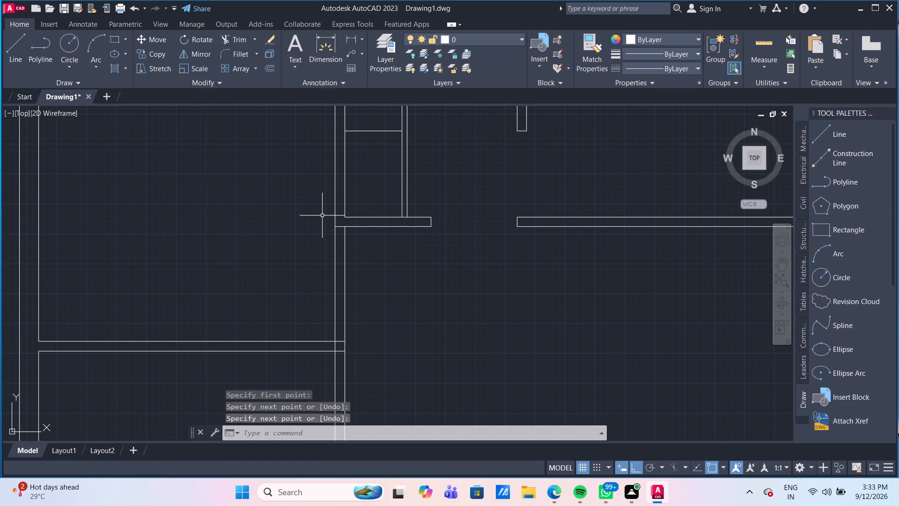
Trim both faces of the first vertical partition between the middle stub wall and the lower-left room's horizontal partition to open a gap.
type("tr")
key("Return")
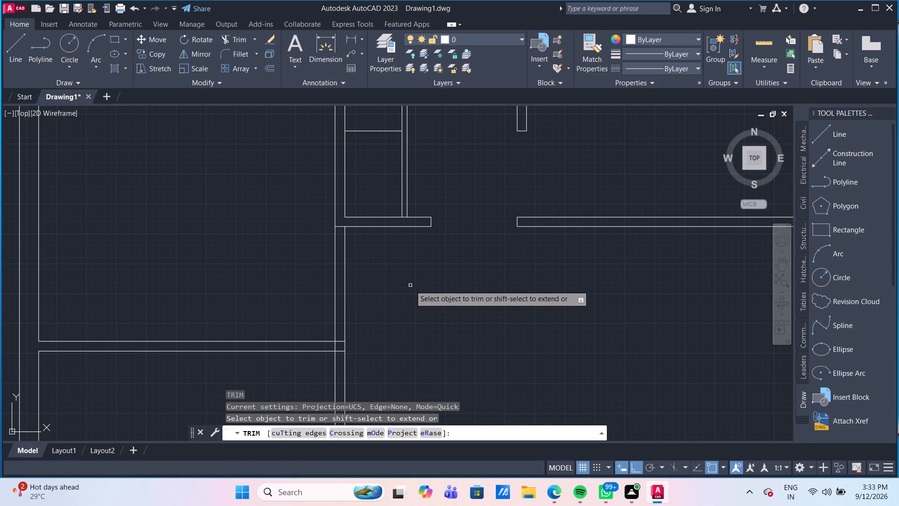
left_click(410, 285)
left_click(285, 278)
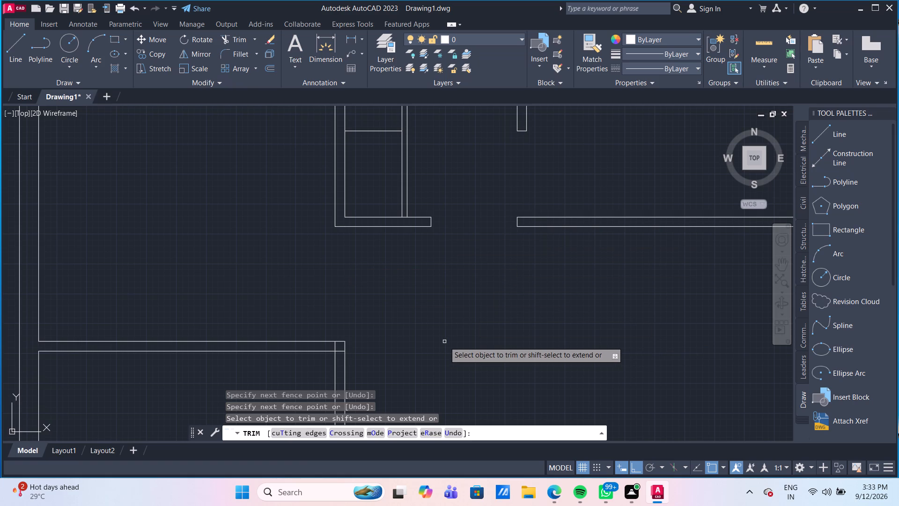
key("Escape")
Offset the right face of the first vertical partition's upper section by 1" toward the inside of the wall.
scroll(452, 311, "down", 2)
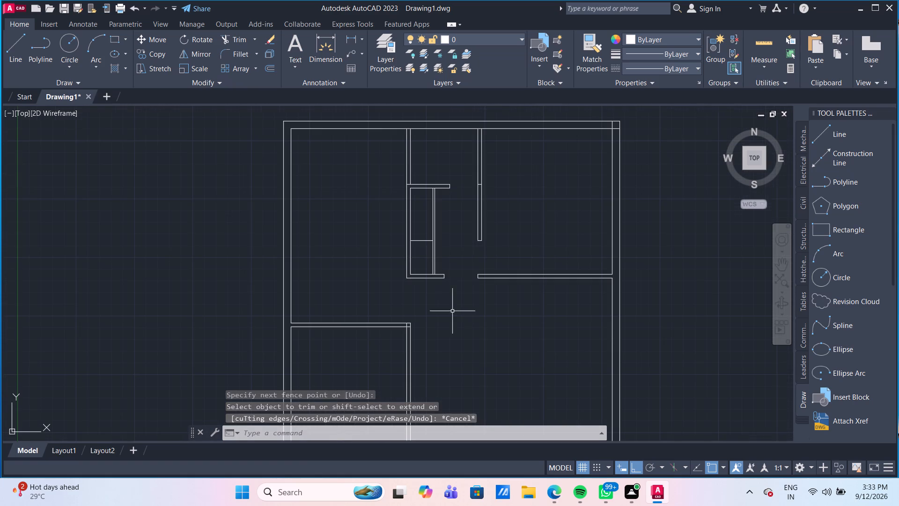
scroll(463, 193, "up", 1)
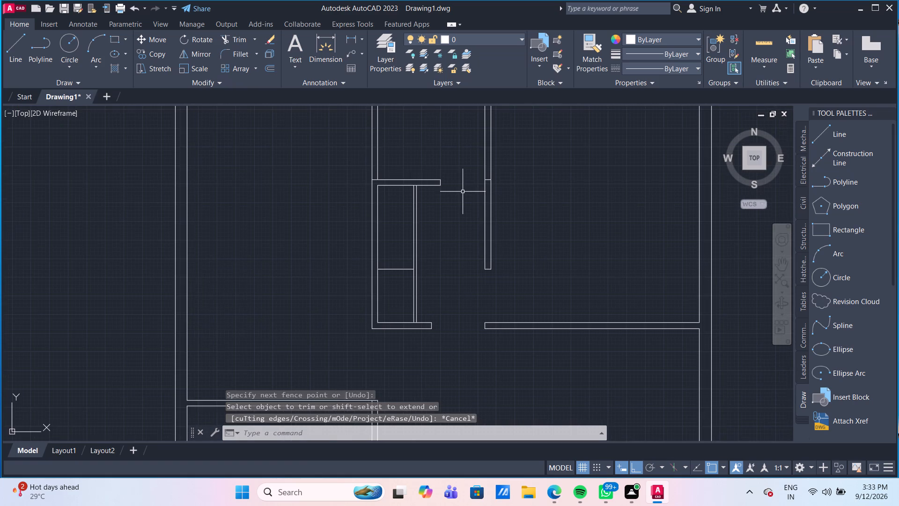
middle_click_drag(463, 192, 473, 267)
scroll(461, 201, "up", 1)
middle_click_drag(461, 201, 469, 214)
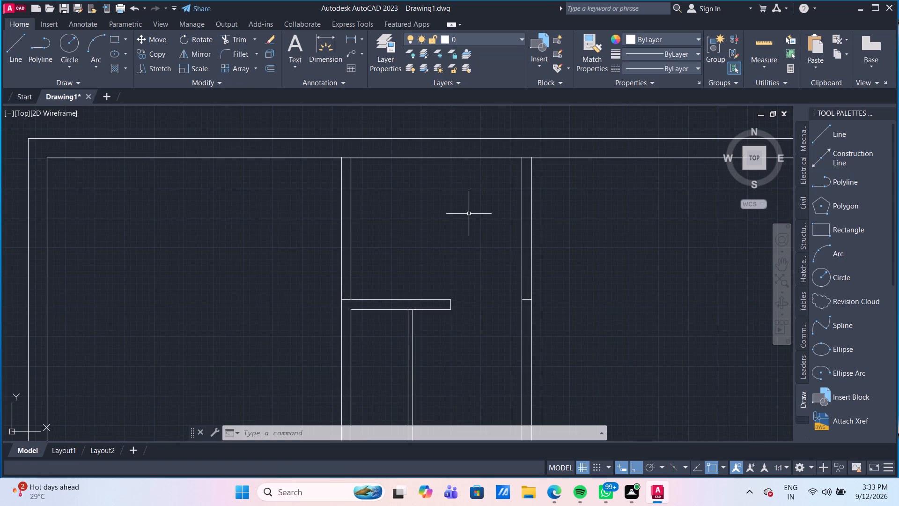
key("o")
key("Return")
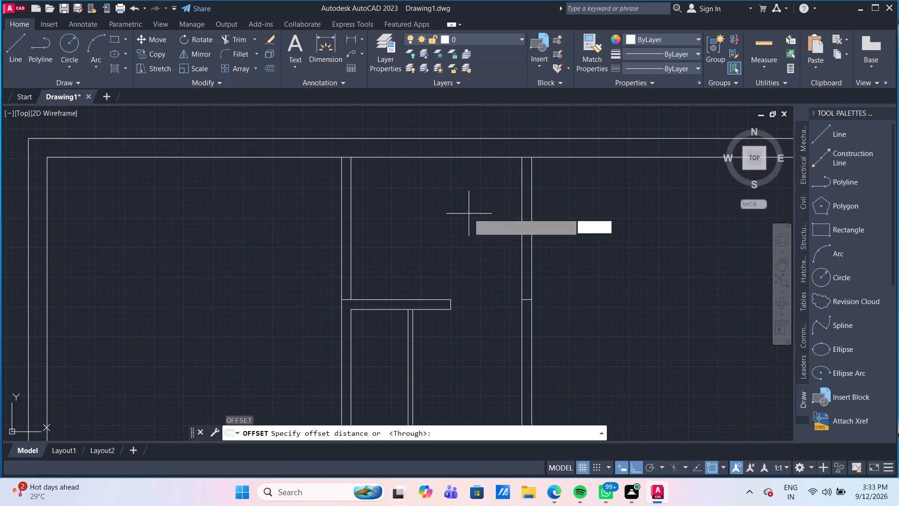
key("Return")
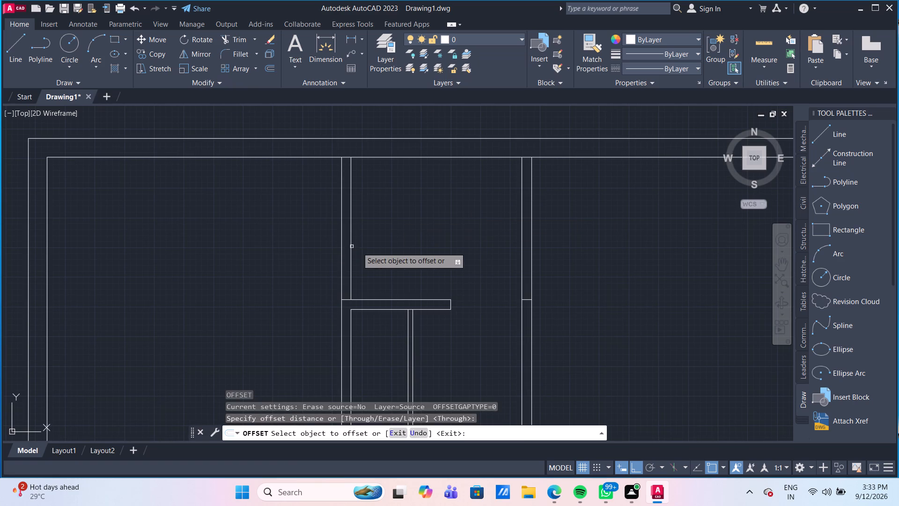
scroll(359, 248, "up", 1)
left_click(345, 265)
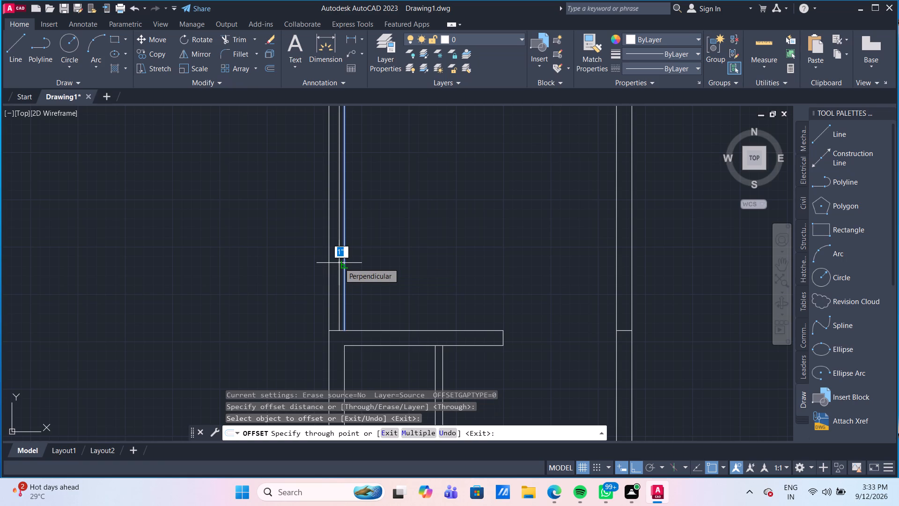
type("1'")
key("BackSpace")
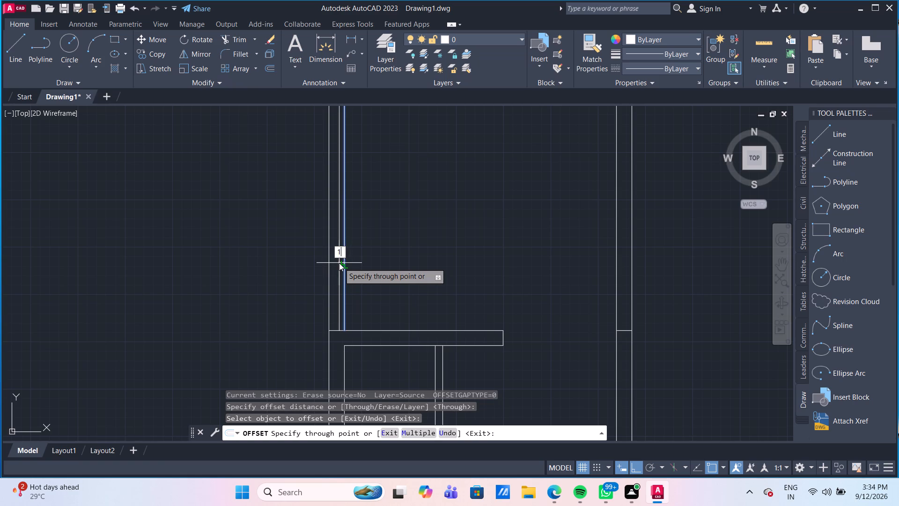
key("shift+quotedbl")
key("Return")
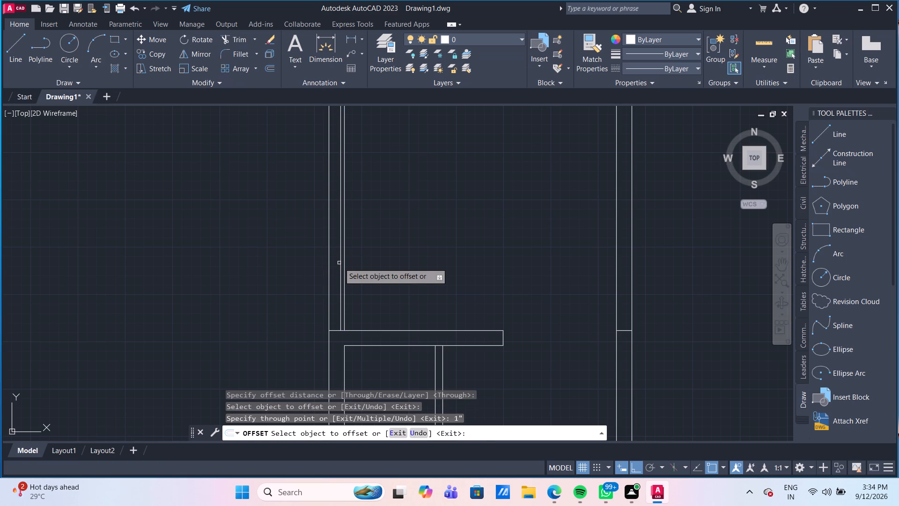
Keep offsetting the inner line of the first vertical partition's upper section by 1" toward its left face, making three evenly spaced inner lines.
left_click(340, 266)
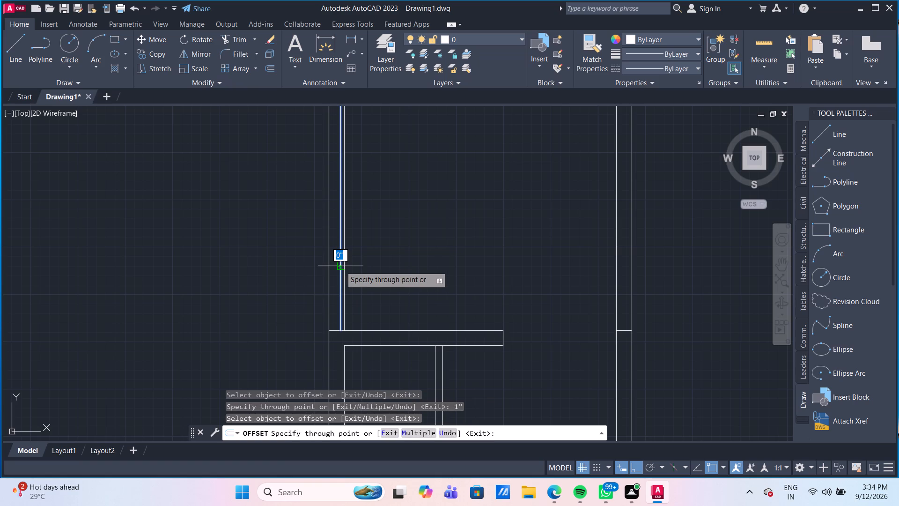
type("1\"")
key("Return")
left_click(337, 268)
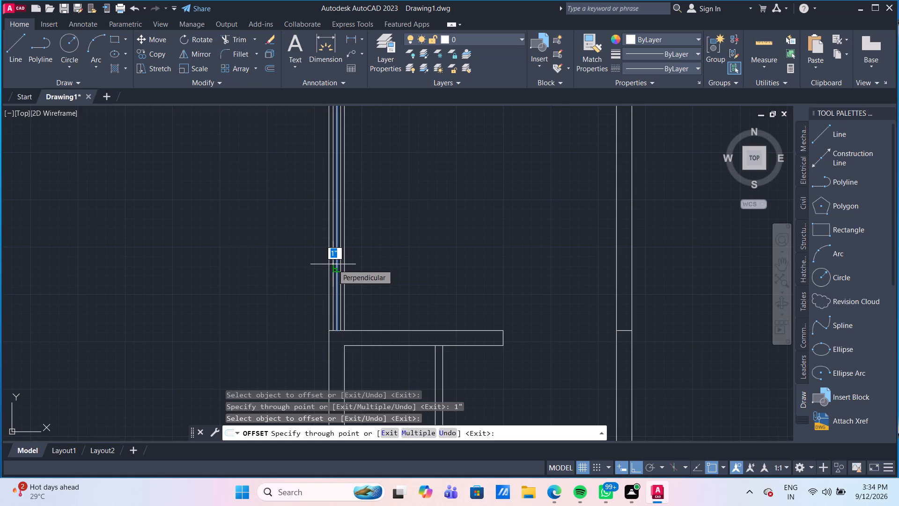
left_click(333, 264)
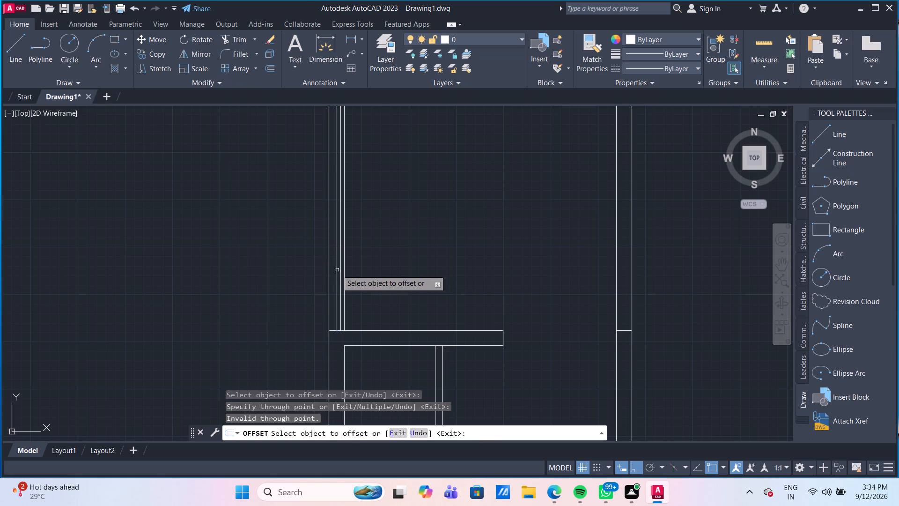
left_click(337, 270)
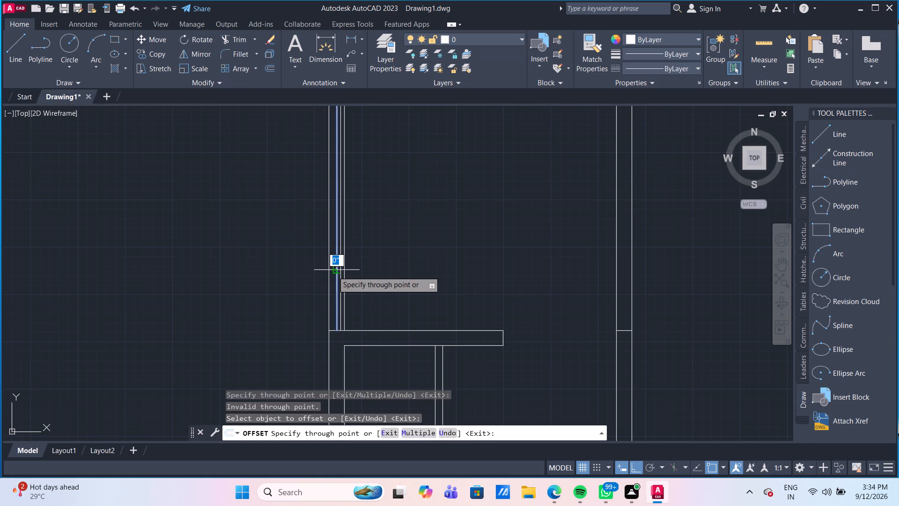
type("1\"")
key("Return")
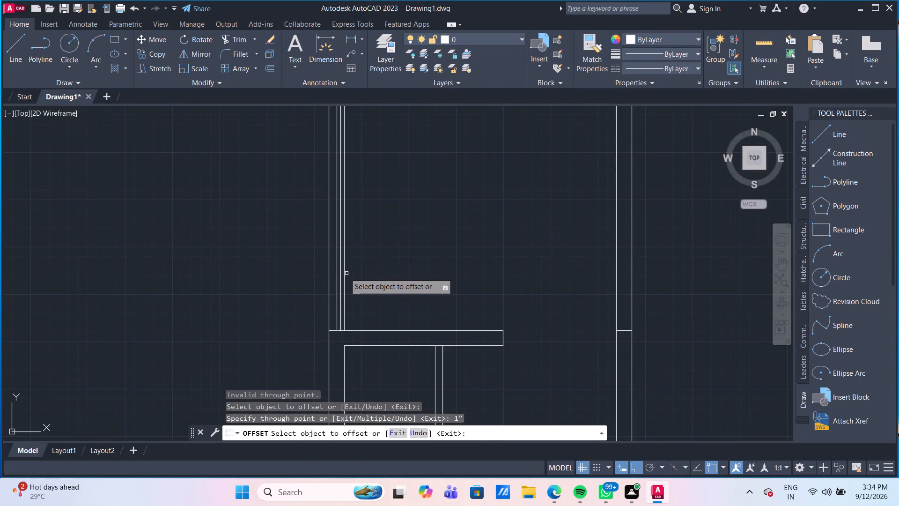
left_click(337, 274)
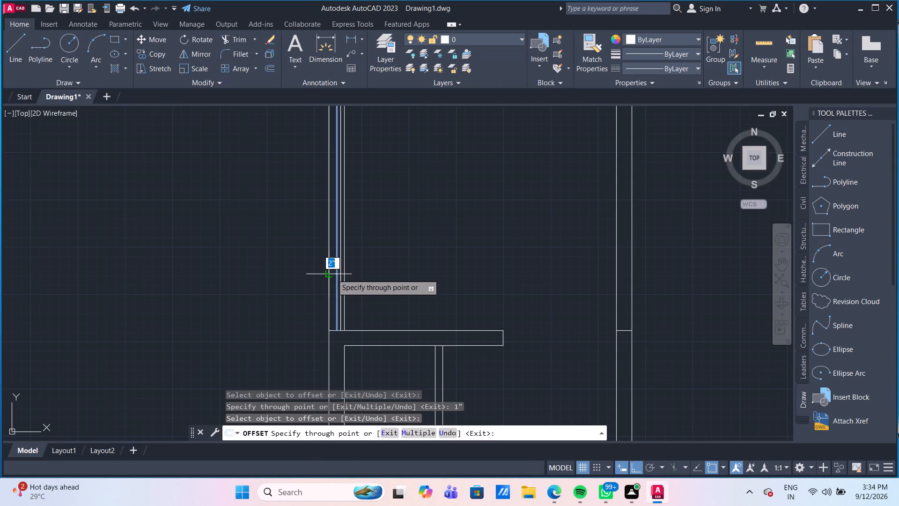
scroll(326, 270, "up", 3)
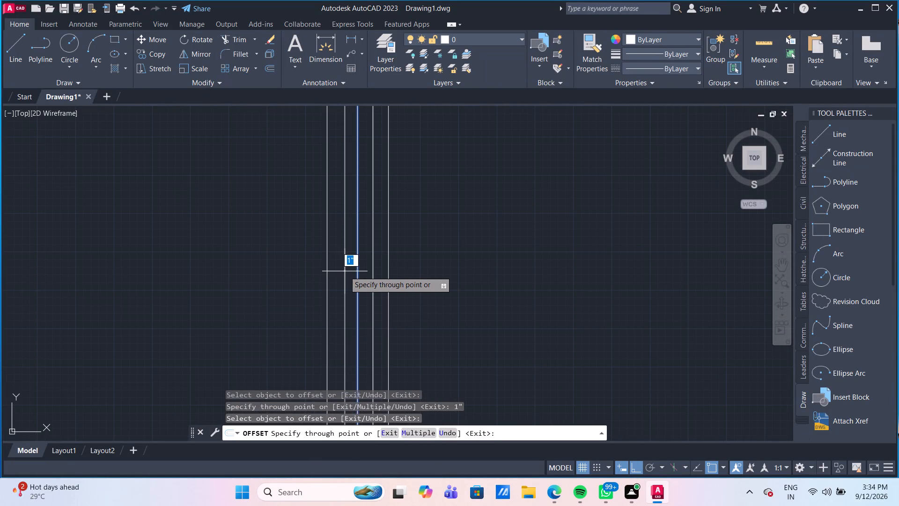
type("1\"")
key("Return")
Offset the second vertical partition's left face inward in successive 1" increments to create three inner lines.
scroll(597, 275, "down", 3)
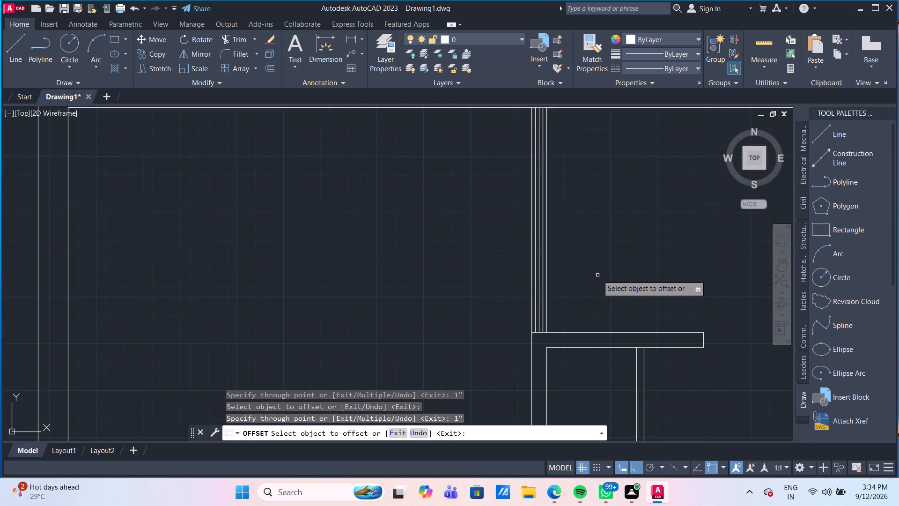
scroll(597, 275, "down", 2)
scroll(667, 264, "up", 2)
middle_click_drag(684, 262, 521, 261)
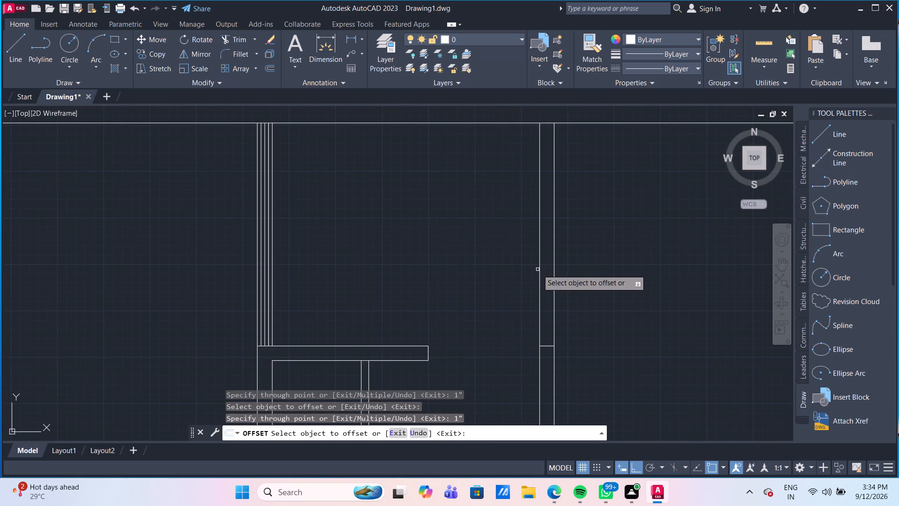
left_click(538, 269)
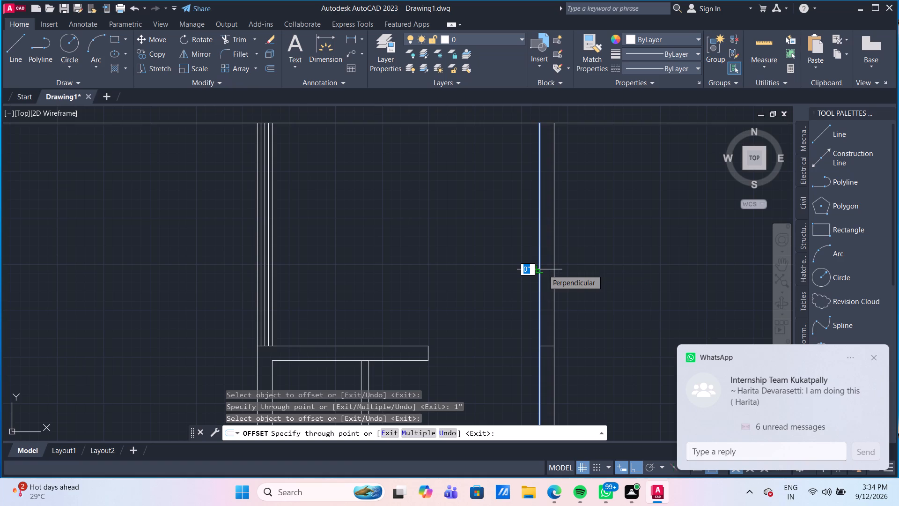
scroll(543, 269, "down", 2)
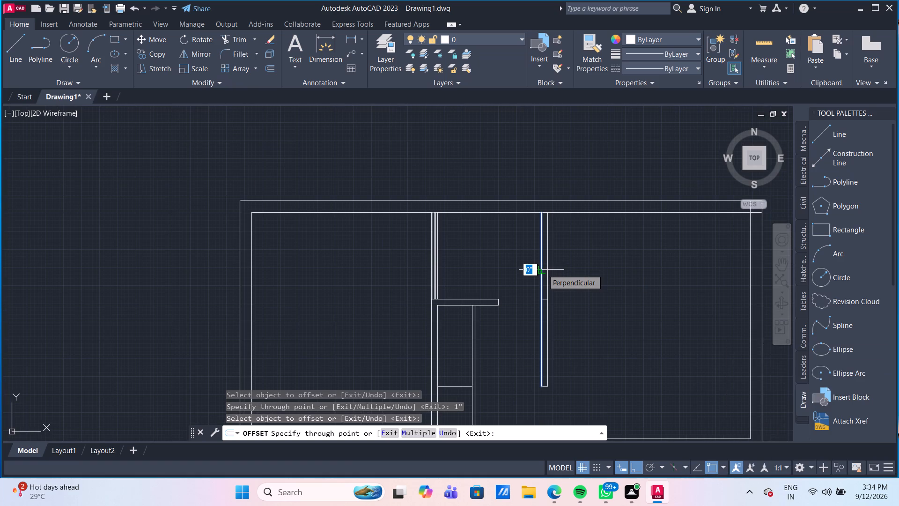
scroll(543, 269, "up", 2)
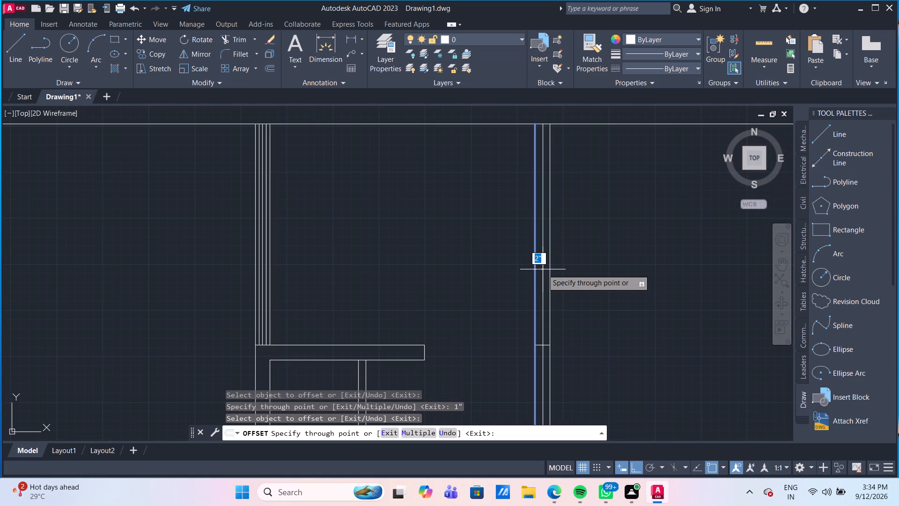
type("1\"")
key("Return")
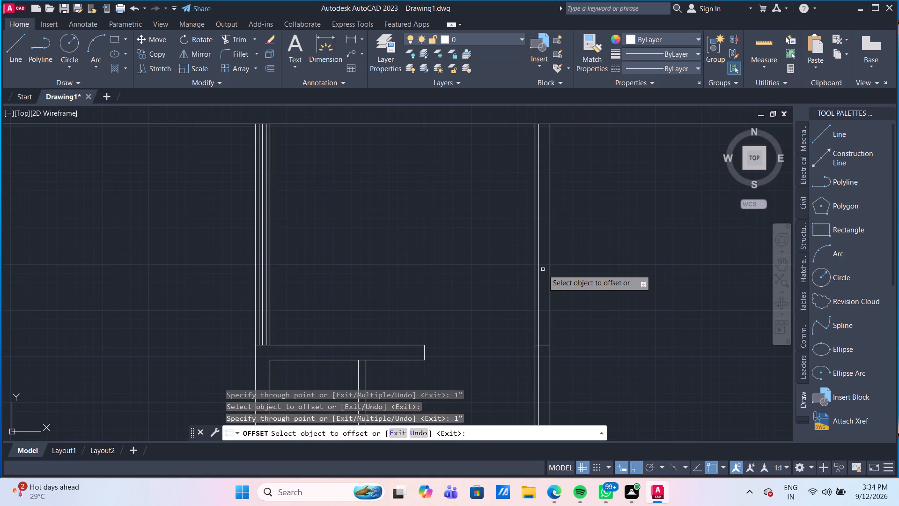
scroll(543, 269, "up", 2)
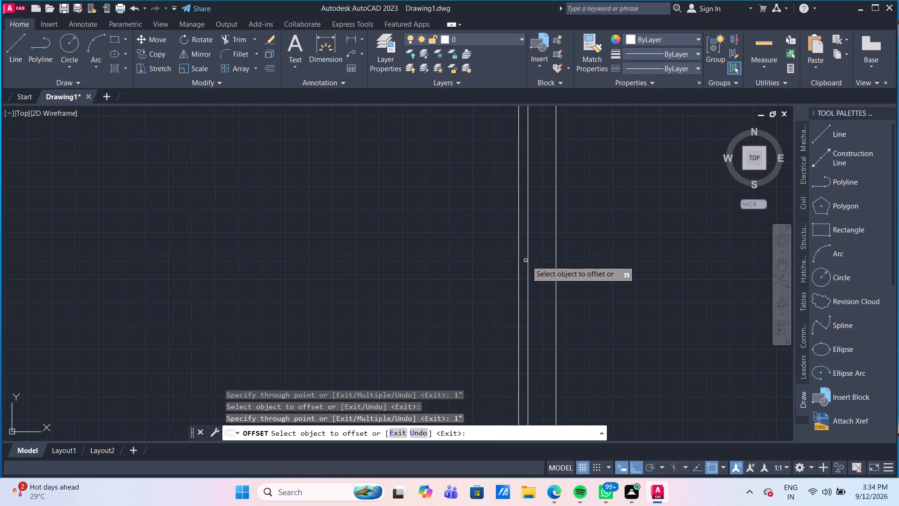
left_click(528, 260)
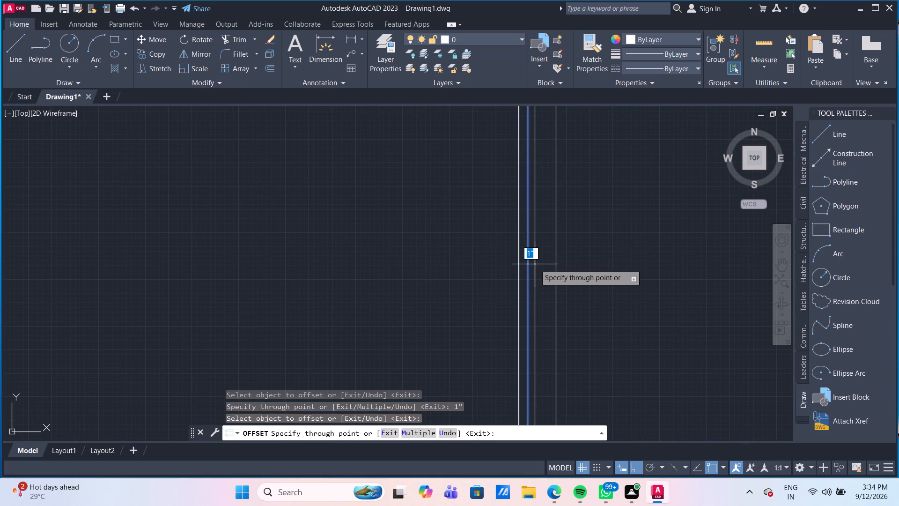
type("1\"")
key("Return")
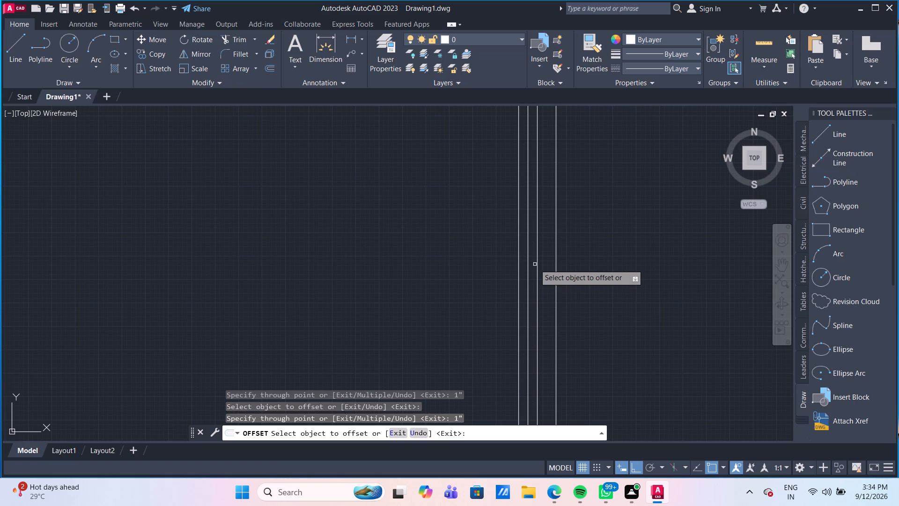
left_click(538, 266)
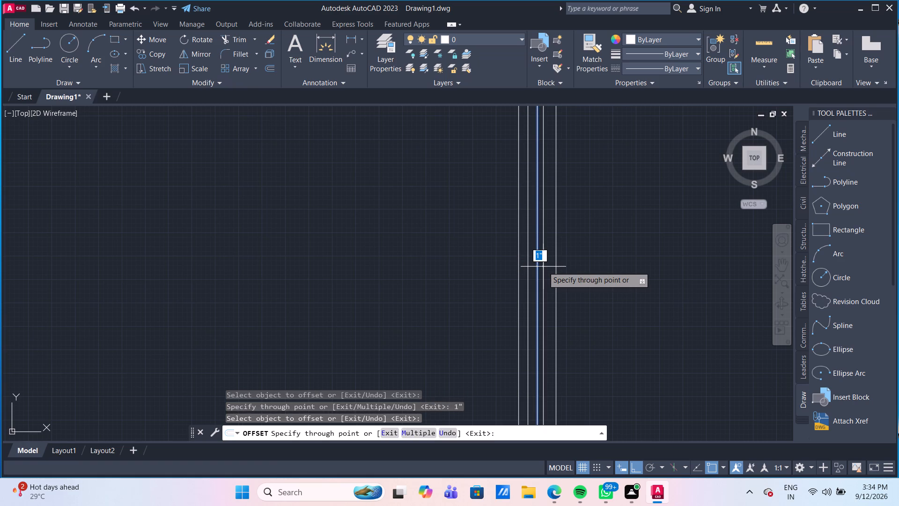
type("1\"")
key("Return")
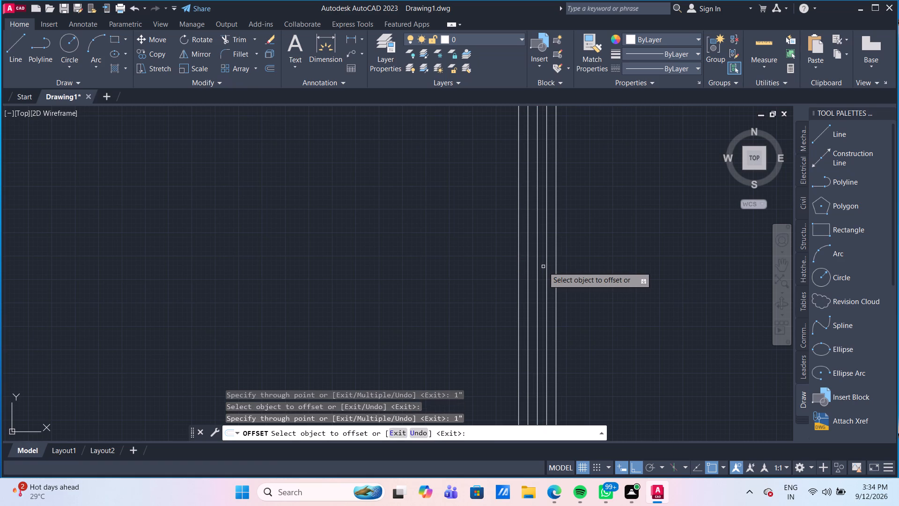
key("Escape")
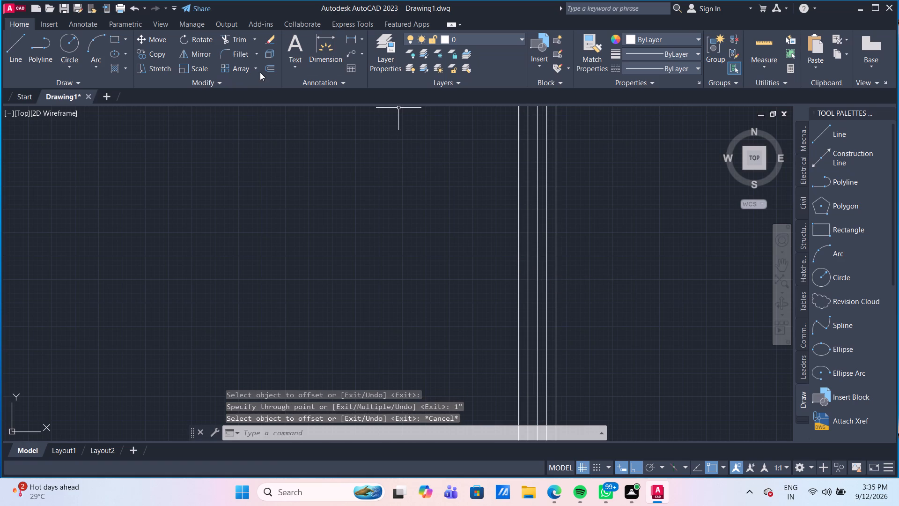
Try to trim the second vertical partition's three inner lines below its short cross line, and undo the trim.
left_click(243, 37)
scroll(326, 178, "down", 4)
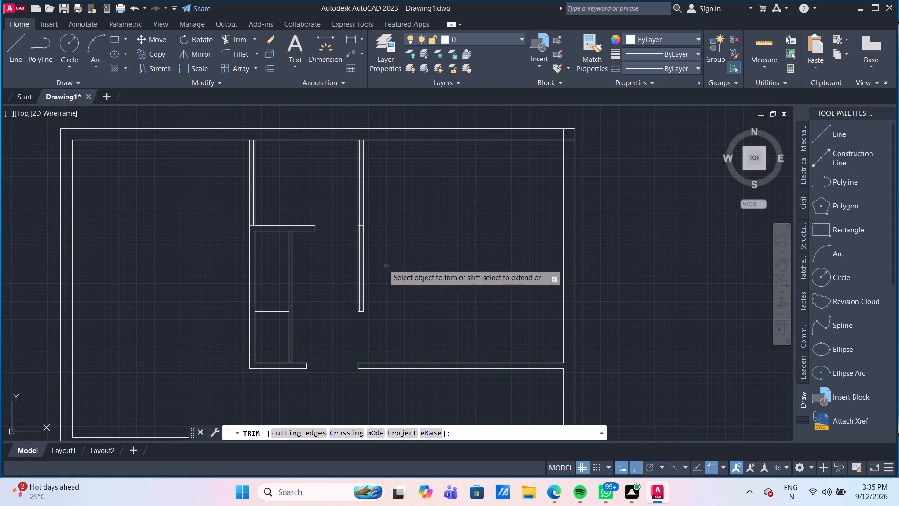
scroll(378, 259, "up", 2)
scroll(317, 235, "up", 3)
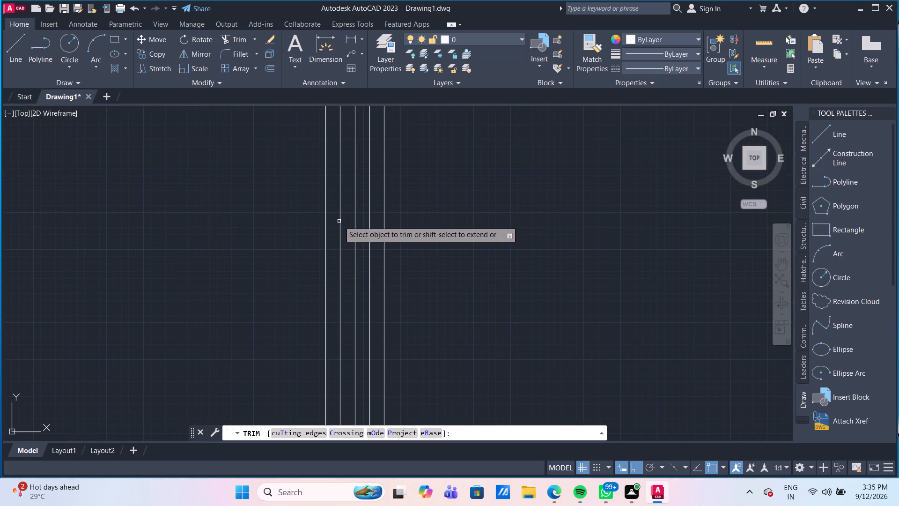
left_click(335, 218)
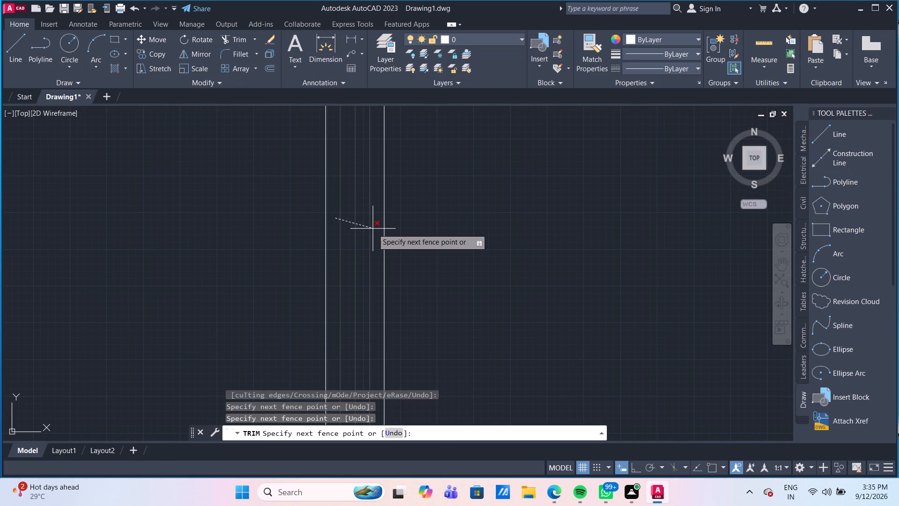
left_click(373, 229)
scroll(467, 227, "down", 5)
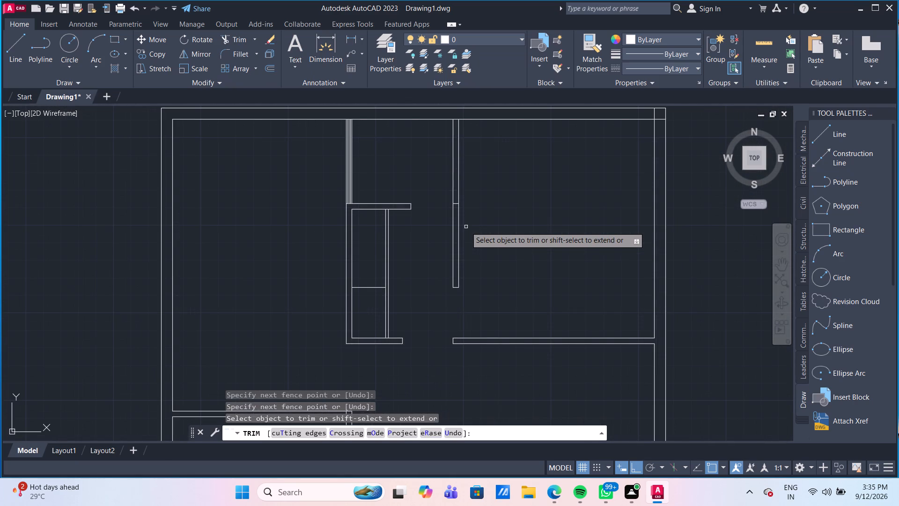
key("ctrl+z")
Trim the second vertical partition's three inner lines below the short cross line, keeping them in the upper section.
scroll(559, 253, "down", 3)
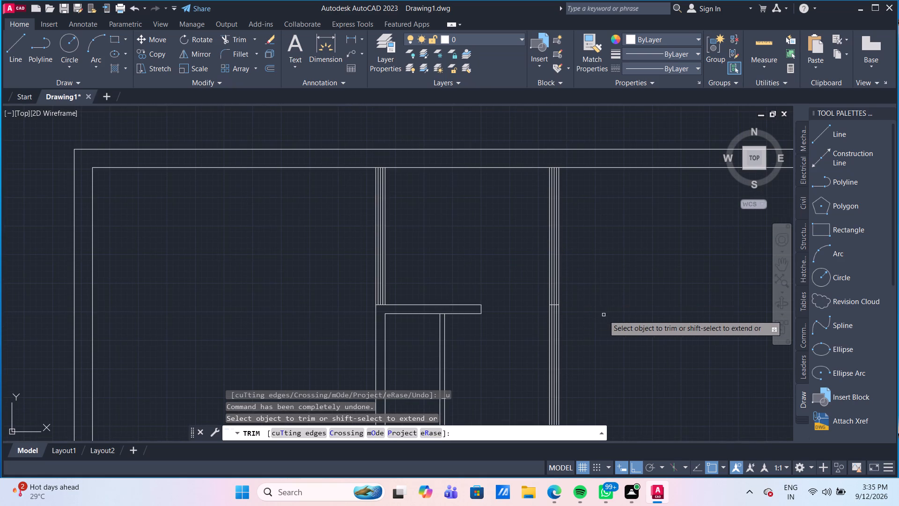
scroll(597, 315, "up", 1)
middle_click_drag(617, 324, 520, 225)
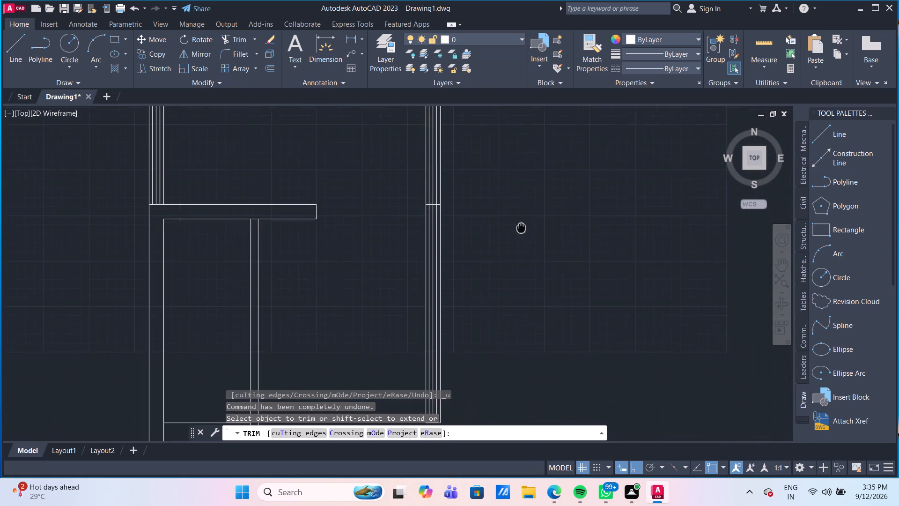
middle_click_drag(520, 225, 503, 213)
scroll(428, 234, "up", 2)
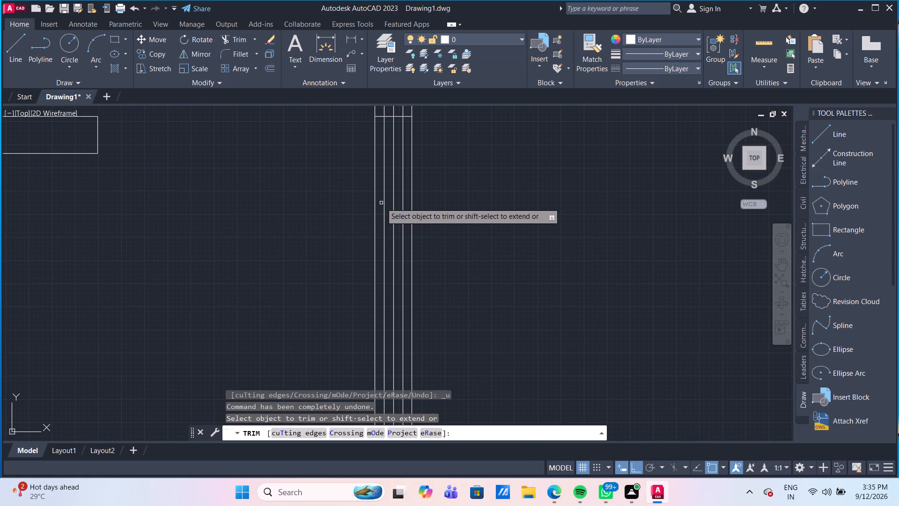
left_click(381, 203)
left_click(404, 213)
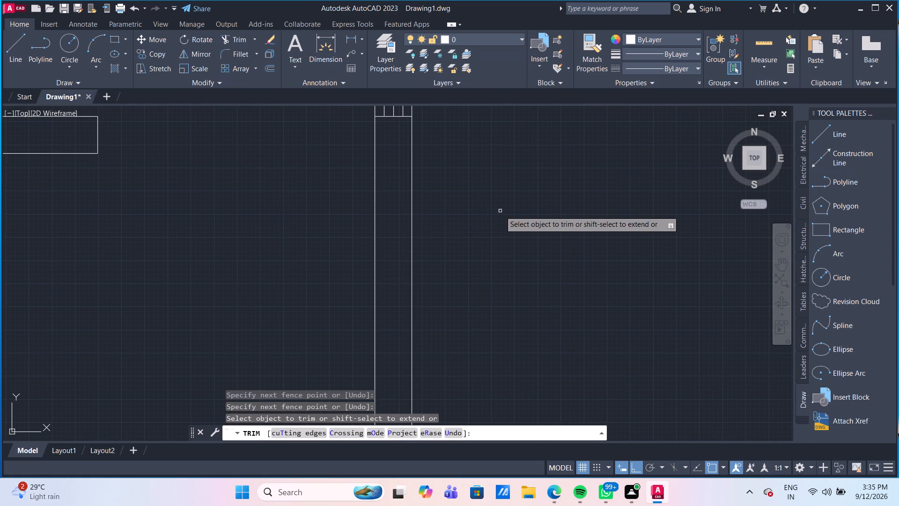
scroll(503, 213, "down", 6)
scroll(483, 229, "up", 1)
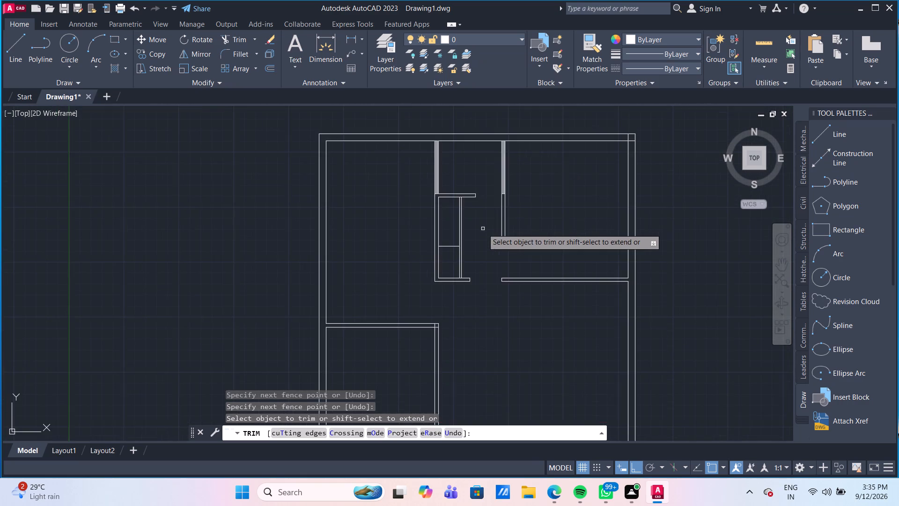
scroll(483, 229, "up", 1)
middle_click_drag(485, 215, 487, 241)
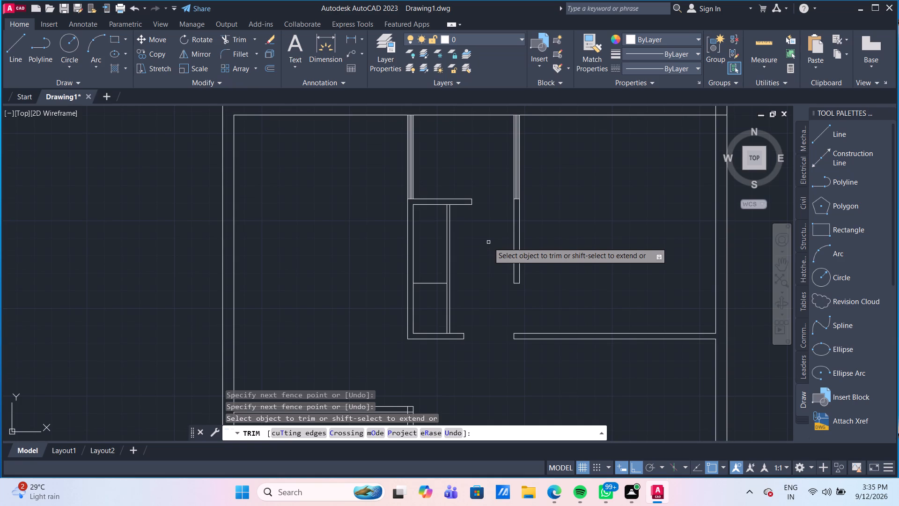
key("Escape")
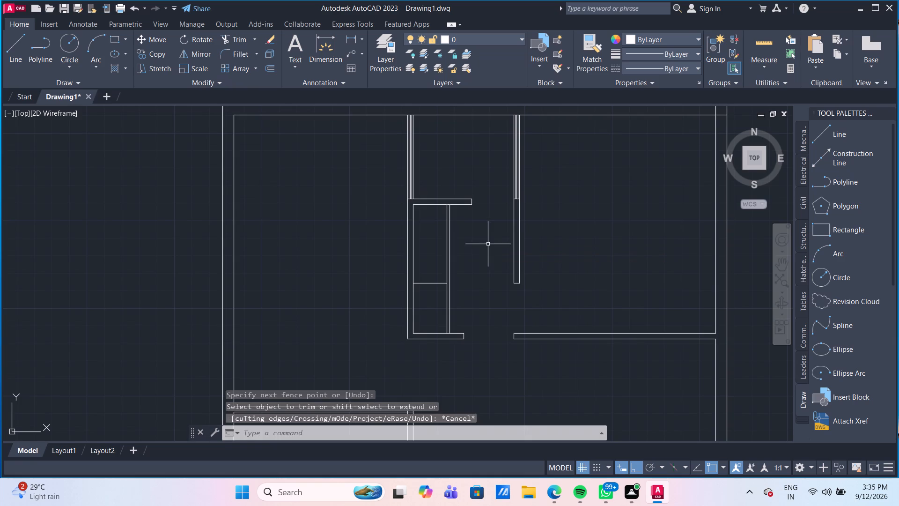
Draw a 2'-6" horizontal line from the upper stub wall's top right corner to the second vertical partition's left face.
left_click(14, 52)
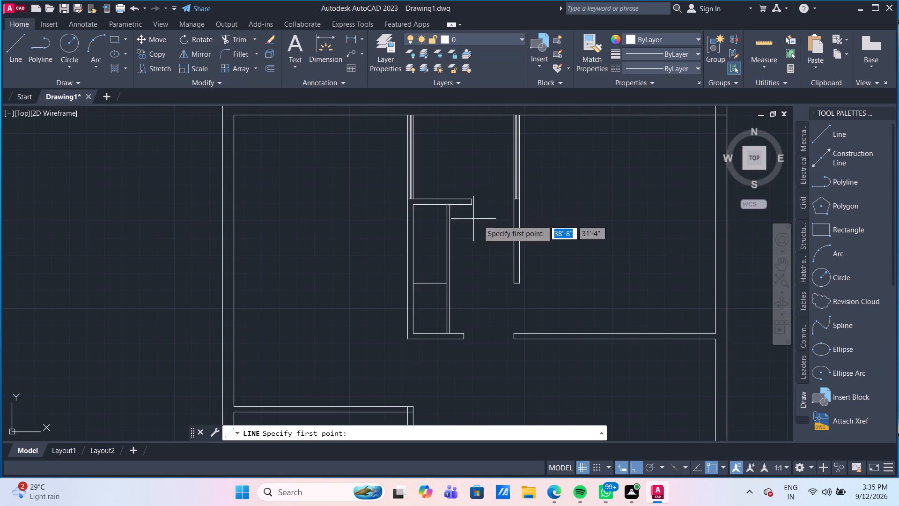
scroll(482, 185, "up", 2)
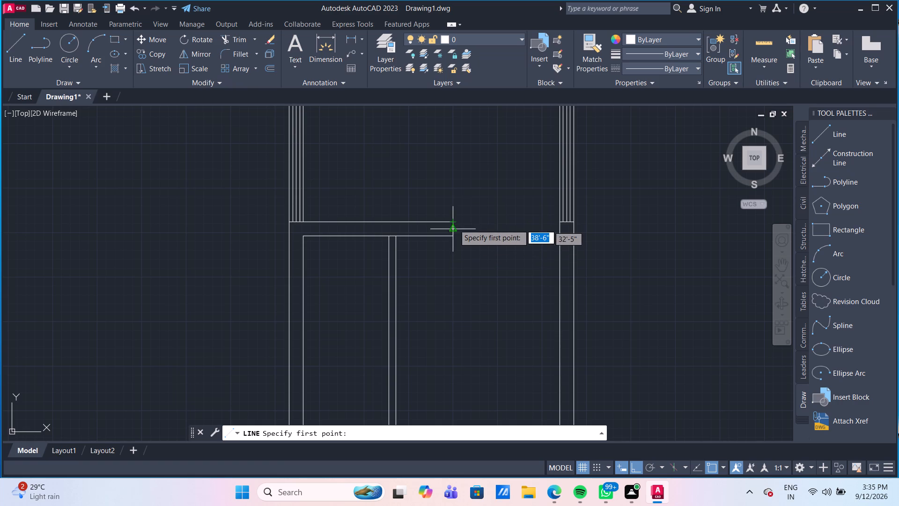
left_click(455, 223)
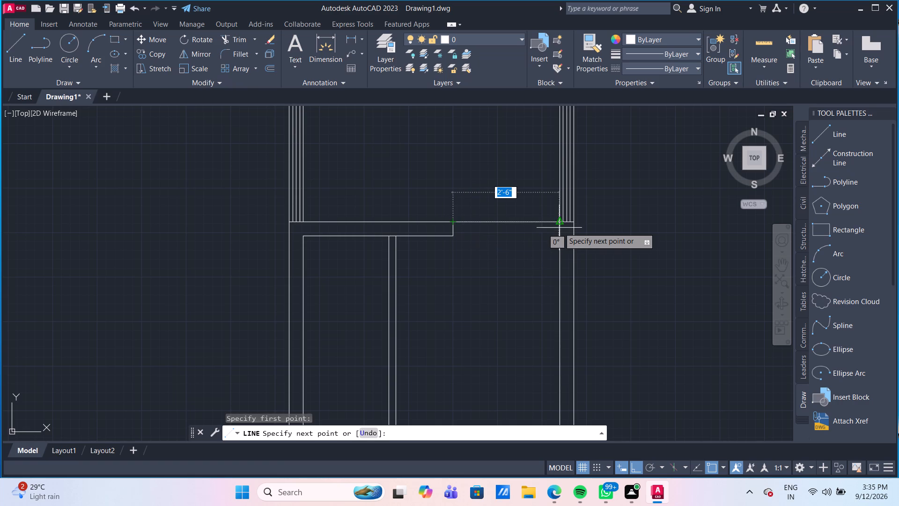
left_click(560, 221)
key("Return")
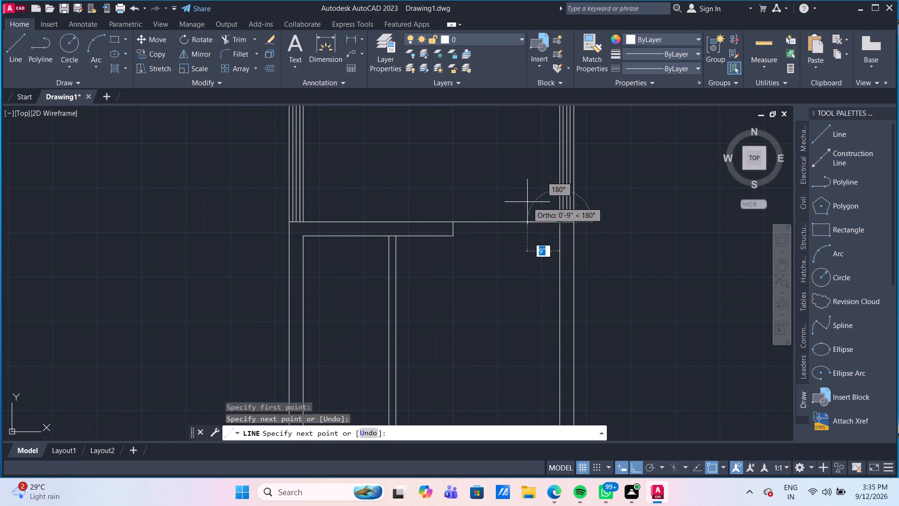
Examine the whole plan, checking the upper partitions, the opening and the surrounding rooms.
scroll(455, 307, "down", 3)
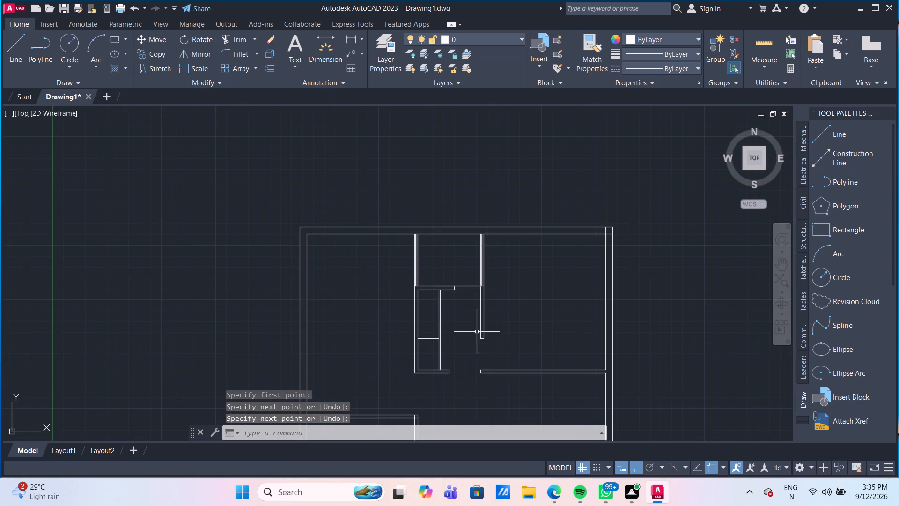
middle_click_drag(474, 332, 507, 253)
scroll(499, 279, "up", 1)
scroll(436, 320, "down", 2)
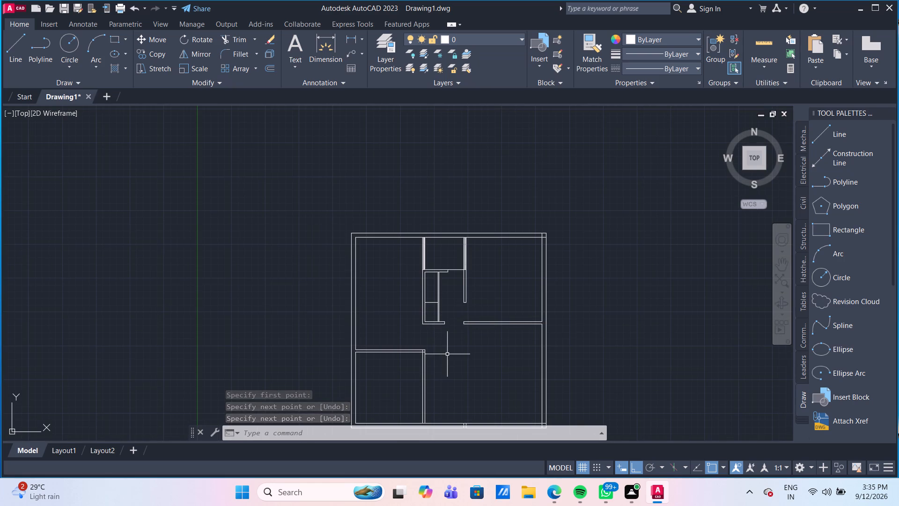
middle_click_drag(449, 344, 464, 268)
scroll(428, 284, "up", 2)
scroll(428, 284, "down", 2)
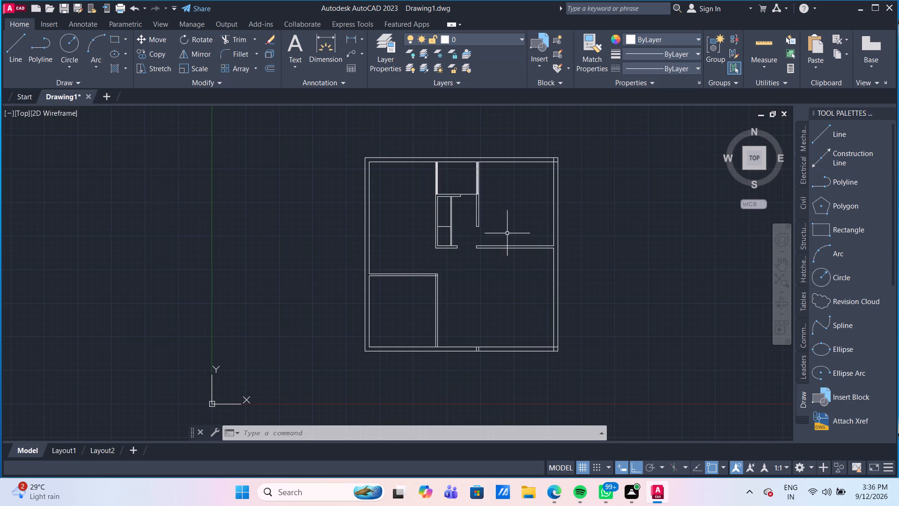
scroll(512, 191, "up", 1)
middle_click_drag(516, 223, 459, 221)
scroll(459, 221, "down", 1)
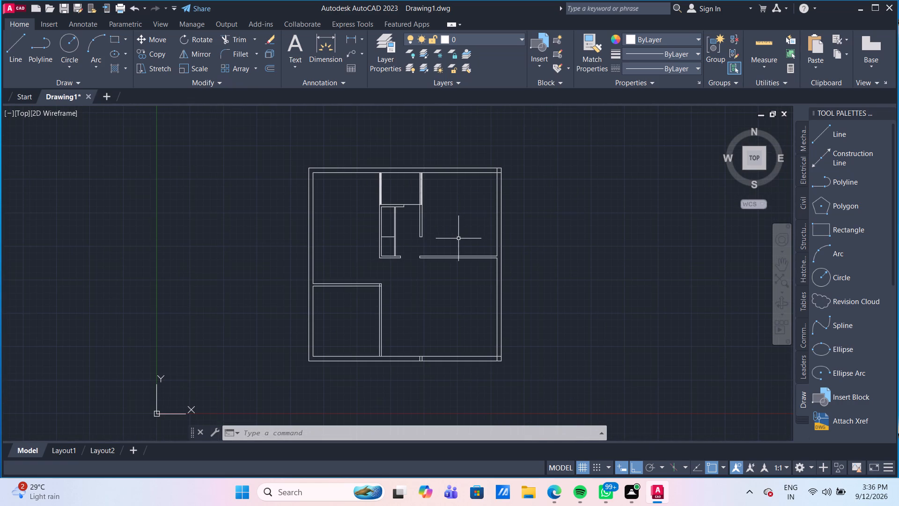
scroll(458, 238, "up", 2)
scroll(458, 238, "down", 2)
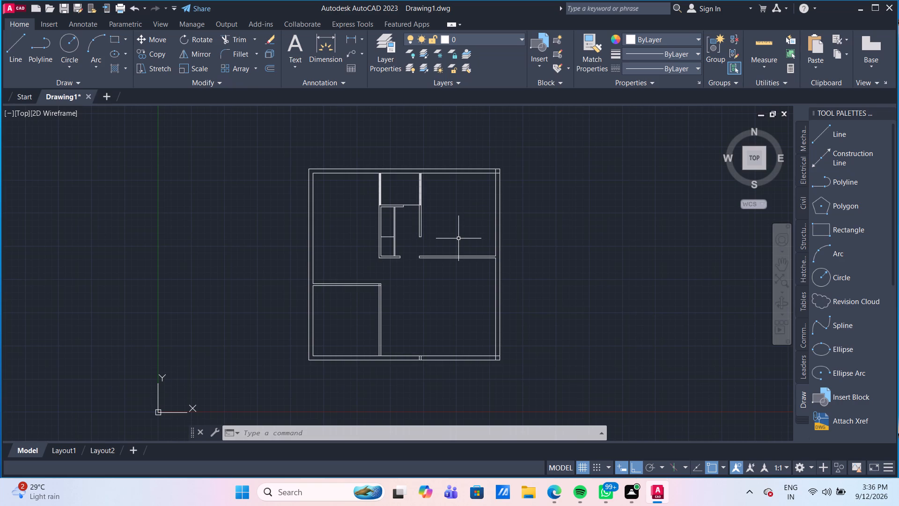
Undo the connecting line, the partitions' inner detail lines and the junction cleanup, back to the untrimmed full-width horizontal partitions.
key("ctrl+z")
key("ctrl+z")
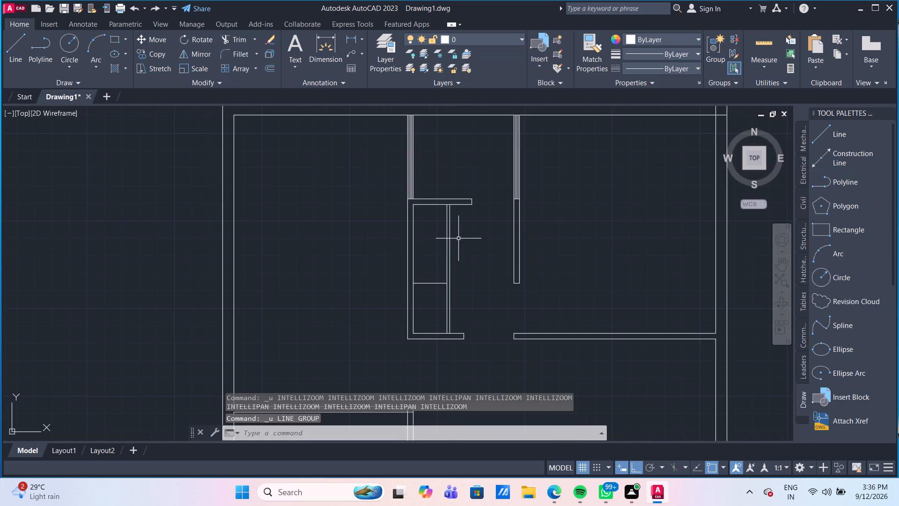
key("ctrl+z")
key("ctrl+z")
key("ctrl+z")
key("ctrl+z")
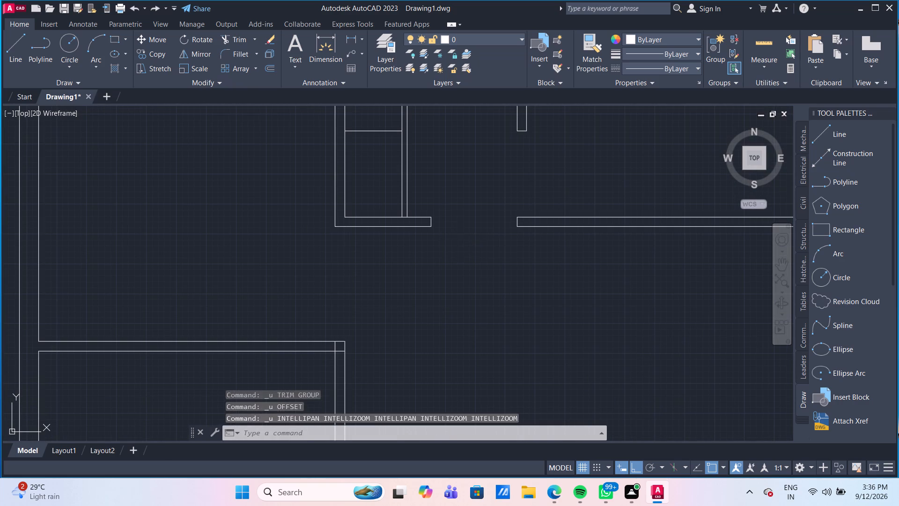
key("ctrl+z")
key("ctrl+z")
key("ctrl+z")
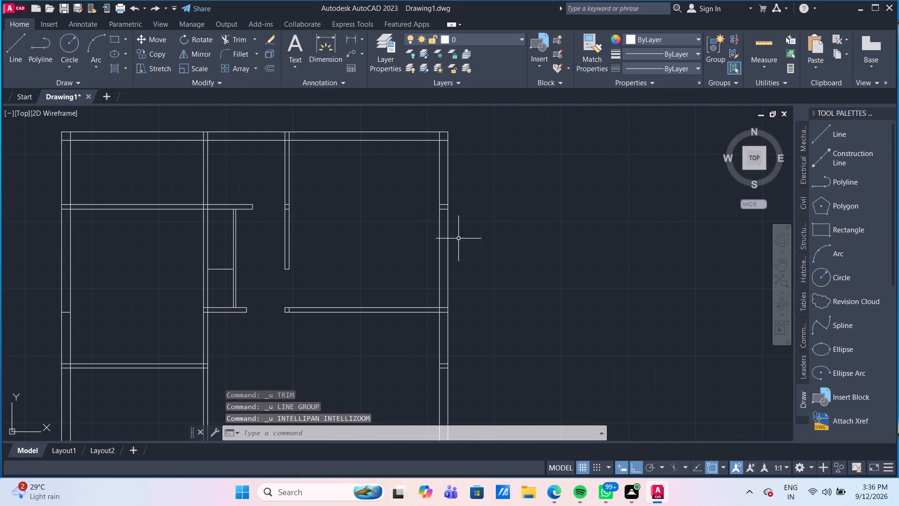
key("ctrl+z")
key("ctrl+z")
key("ctrl+z")
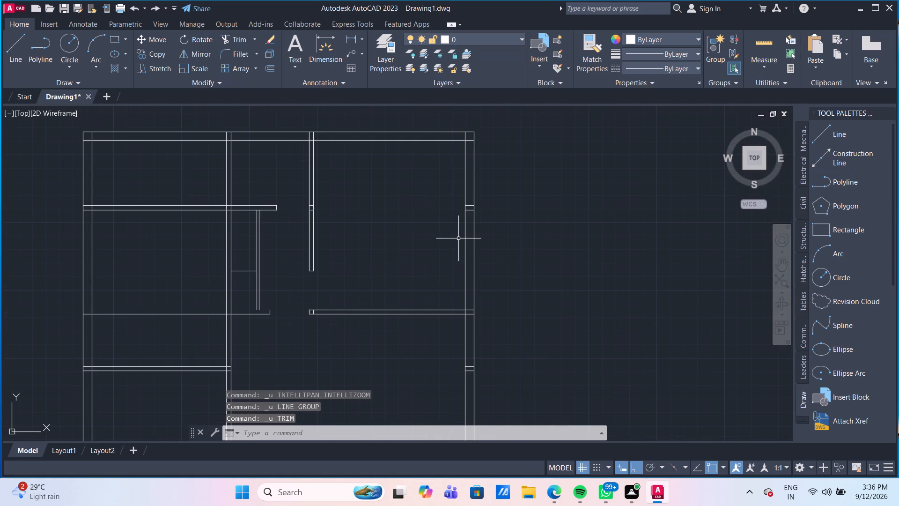
key("ctrl+z")
key("ctrl+z")
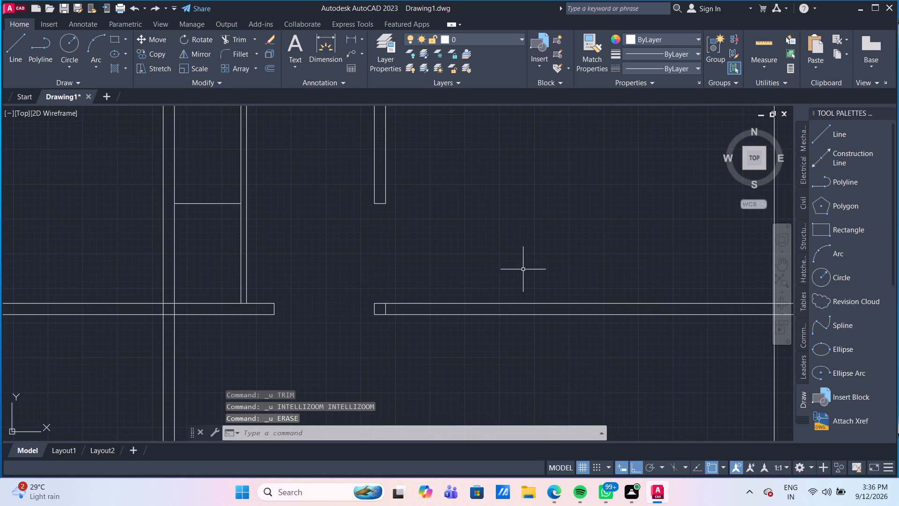
Examine the plan's horizontal and vertical partitions and the opening between them.
scroll(436, 268, "down", 3)
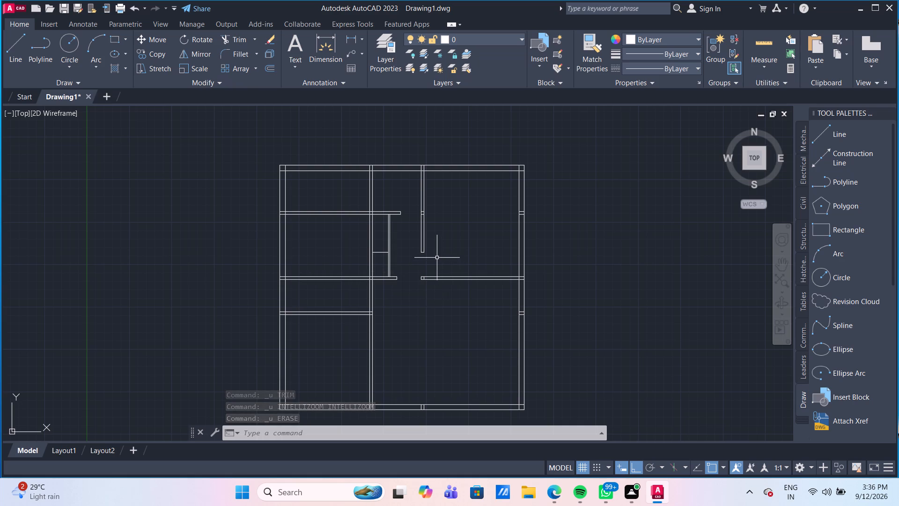
scroll(442, 252, "up", 2)
scroll(469, 293, "down", 2)
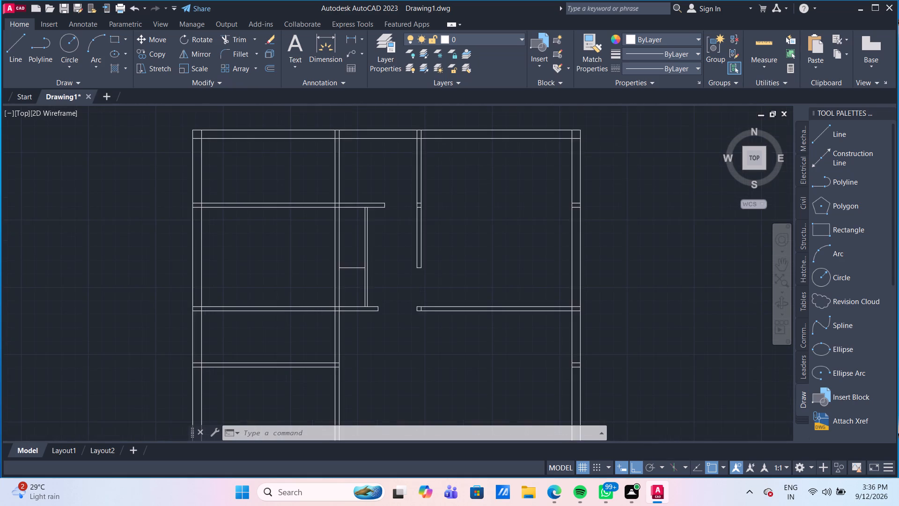
scroll(472, 316, "down", 1)
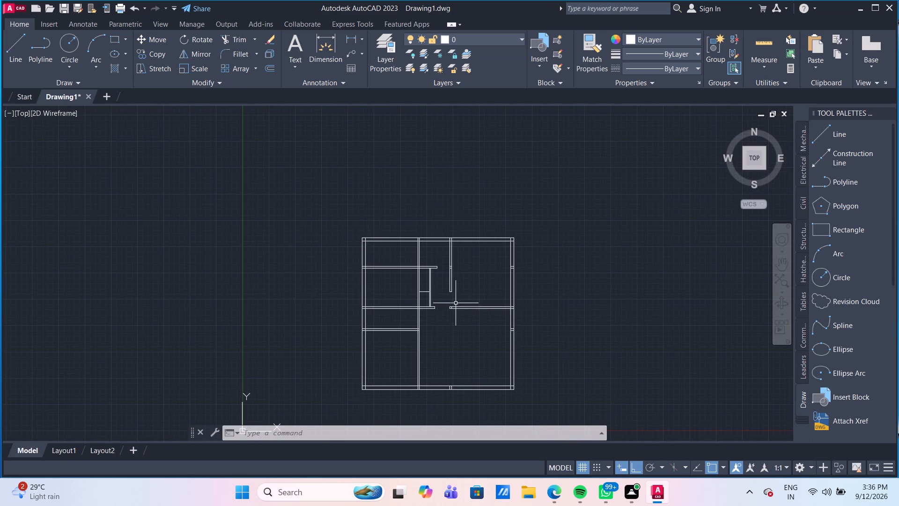
scroll(456, 303, "up", 3)
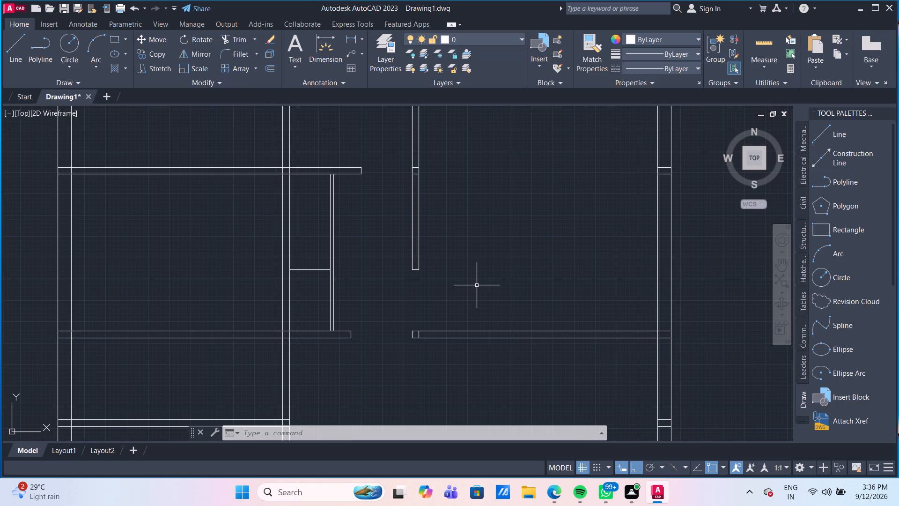
scroll(481, 278, "down", 2)
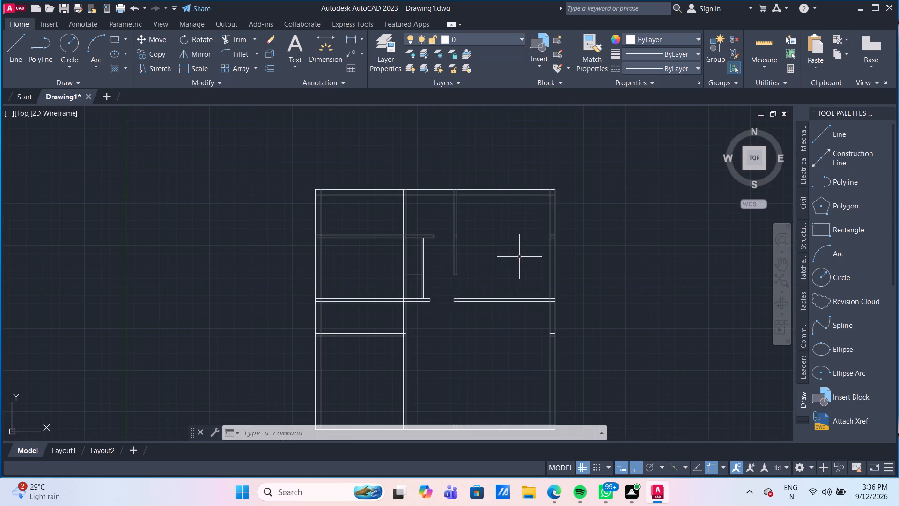
Offset the top wall's inner line 9'-8" downward, and offset the new line a further 4" down to form a horizontal partition.
scroll(517, 249, "up", 1)
middle_click_drag(517, 249, 507, 275)
key("o")
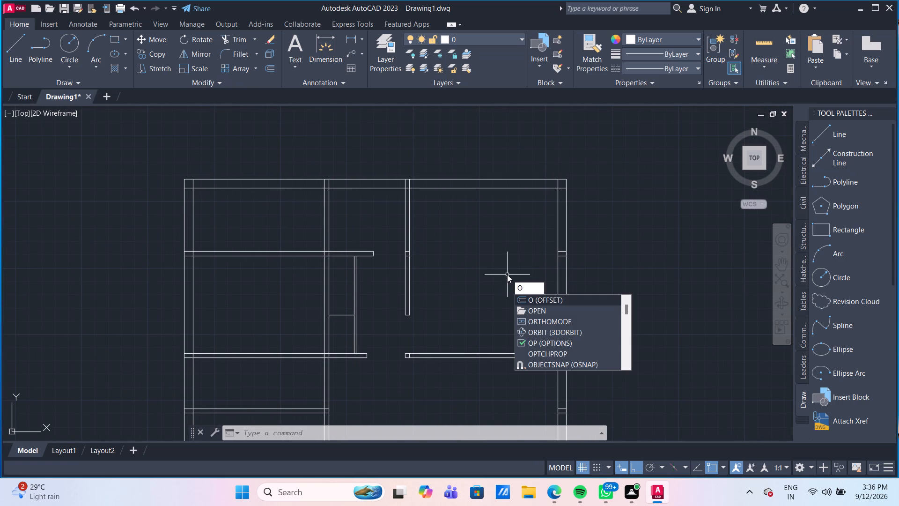
key("Return")
key("Return")
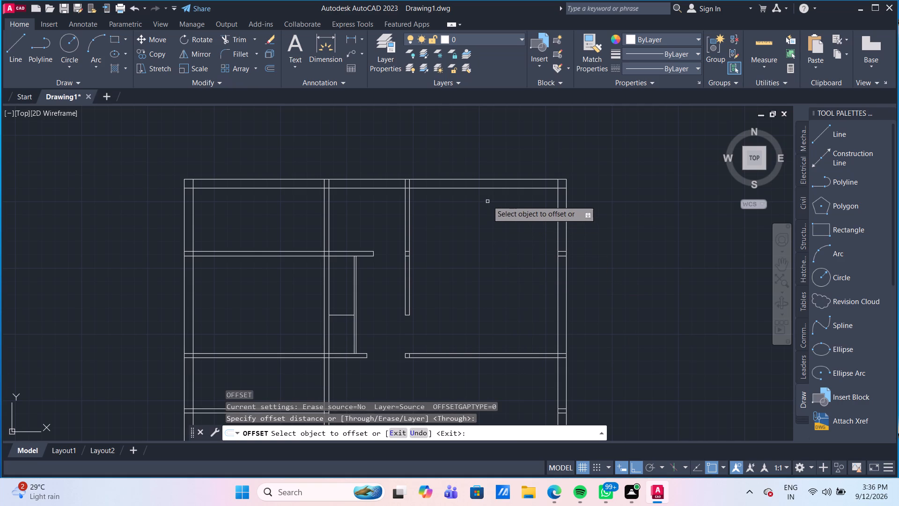
left_click(484, 188)
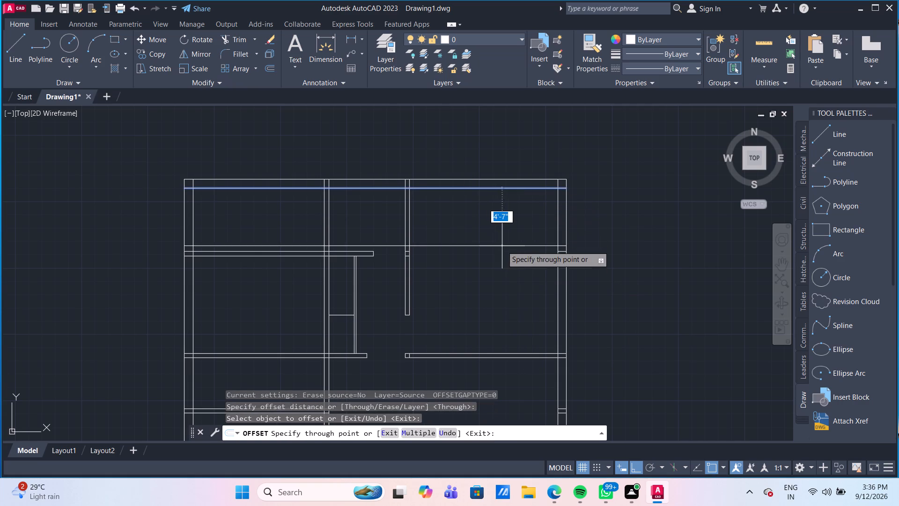
key("9")
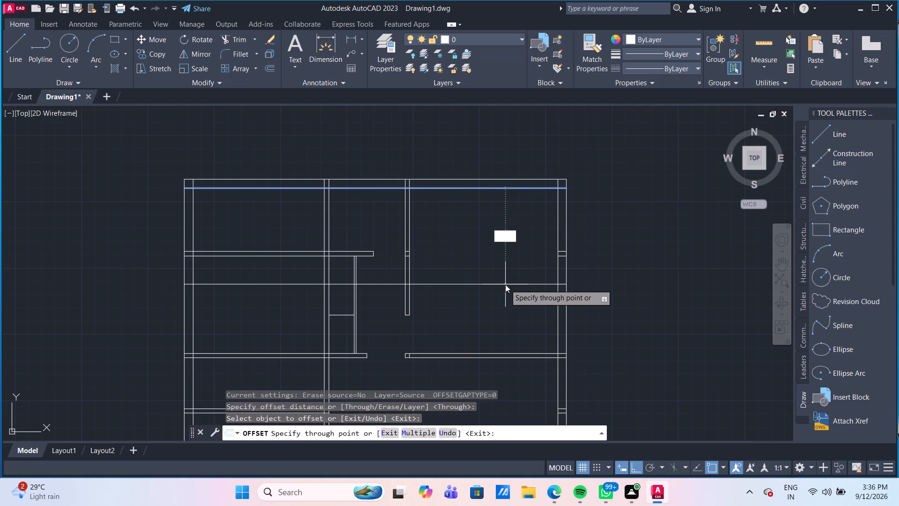
key("apostrophe")
type("8\"")
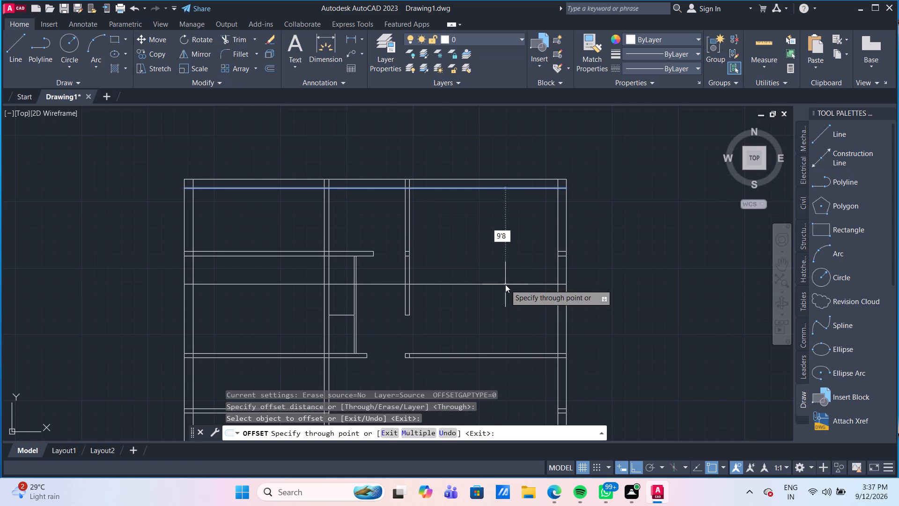
key("Return")
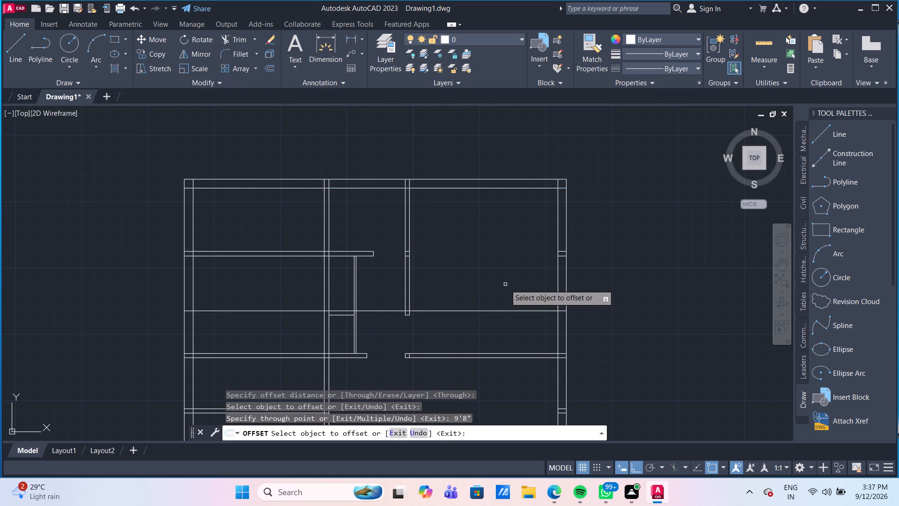
left_click(501, 311)
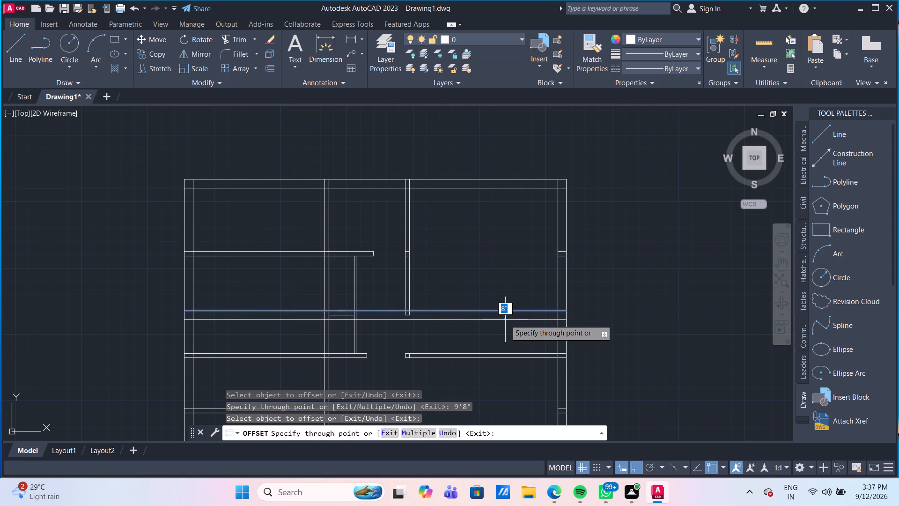
type("4\"")
key("Return")
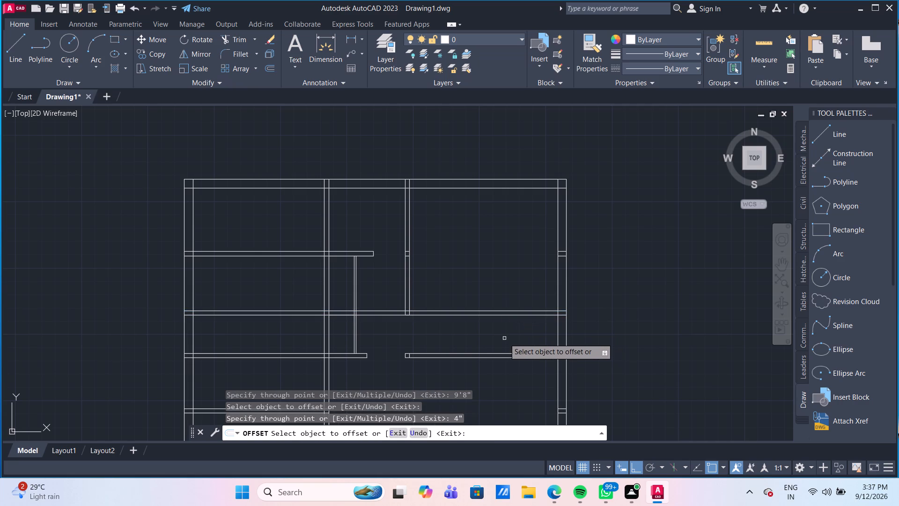
key("Escape")
Trim away the lower horizontal partition between the opening and the right outer wall, including its leftover end square.
scroll(448, 344, "up", 1)
scroll(447, 342, "down", 1)
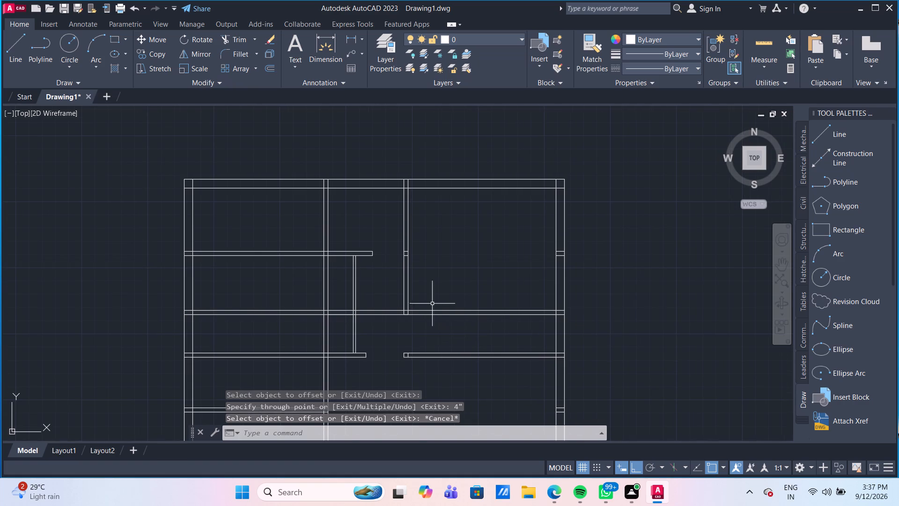
scroll(432, 304, "down", 2)
scroll(443, 340, "up", 2)
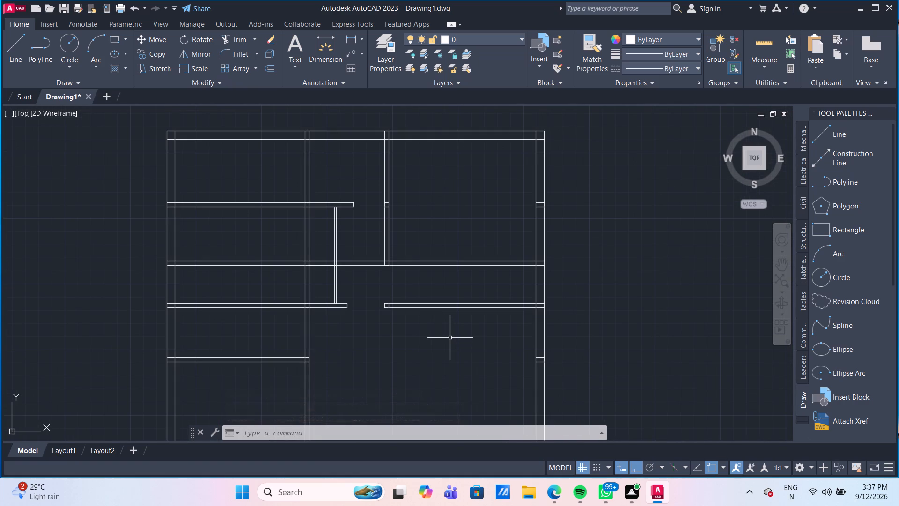
type("tr")
key("Return")
left_click(450, 338)
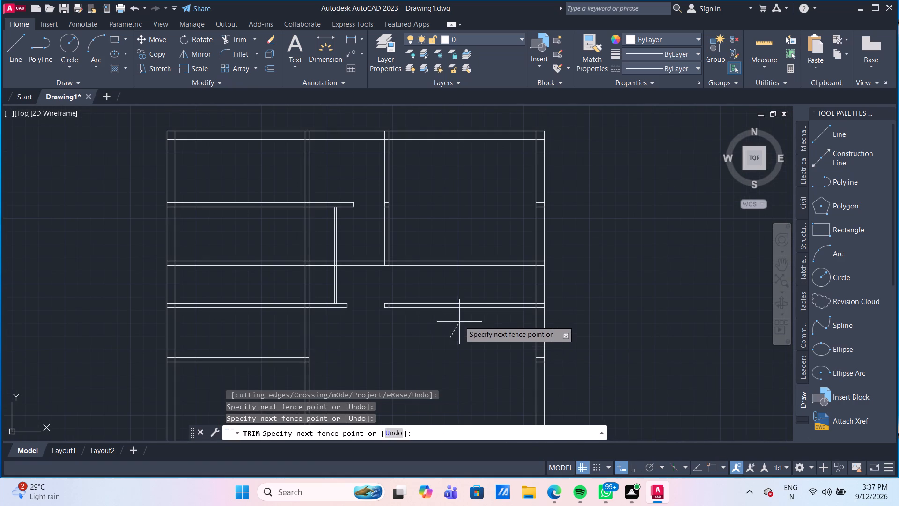
left_click(462, 301)
scroll(379, 312, "up", 2)
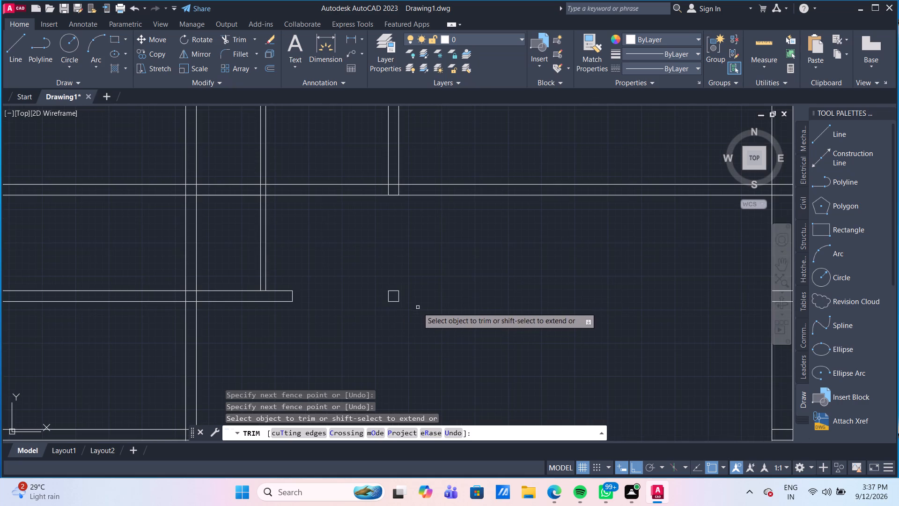
left_click(397, 310)
left_click(391, 270)
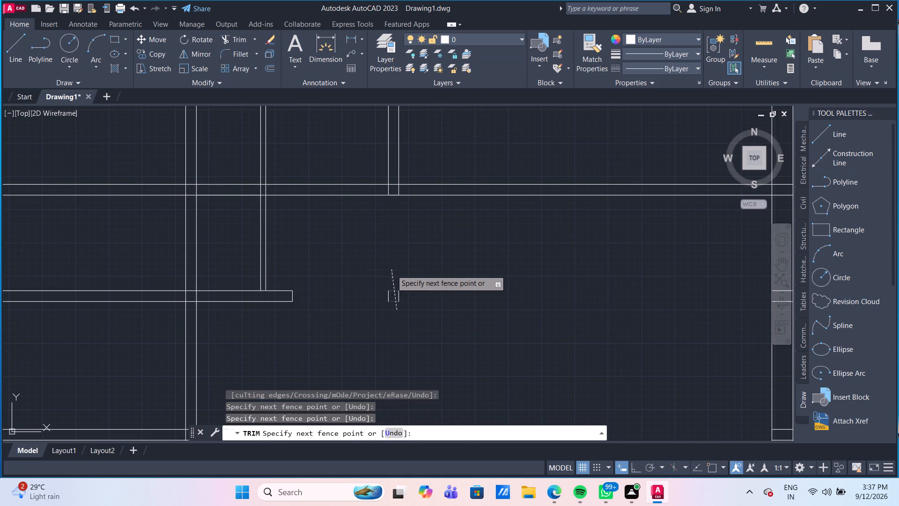
left_click(398, 299)
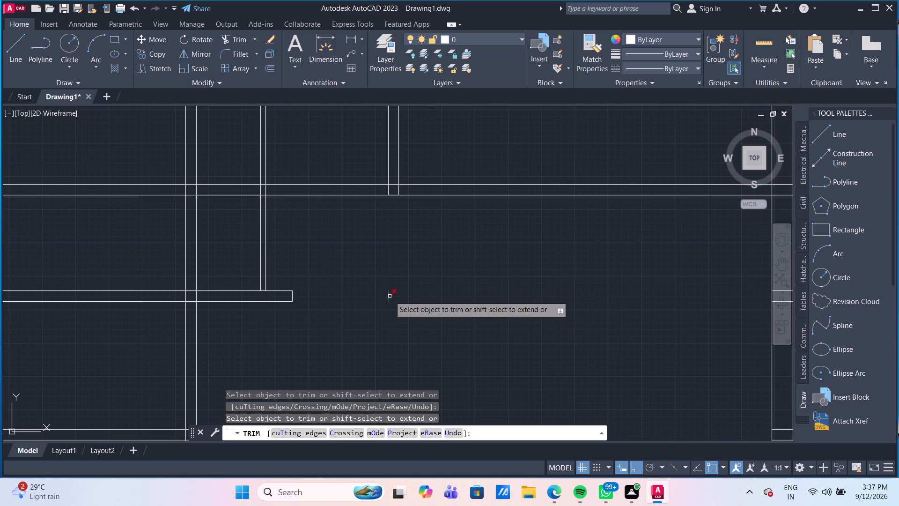
left_click(390, 296)
Trim the upper horizontal partition between the left outer wall and the first vertical partition.
scroll(308, 290, "down", 3)
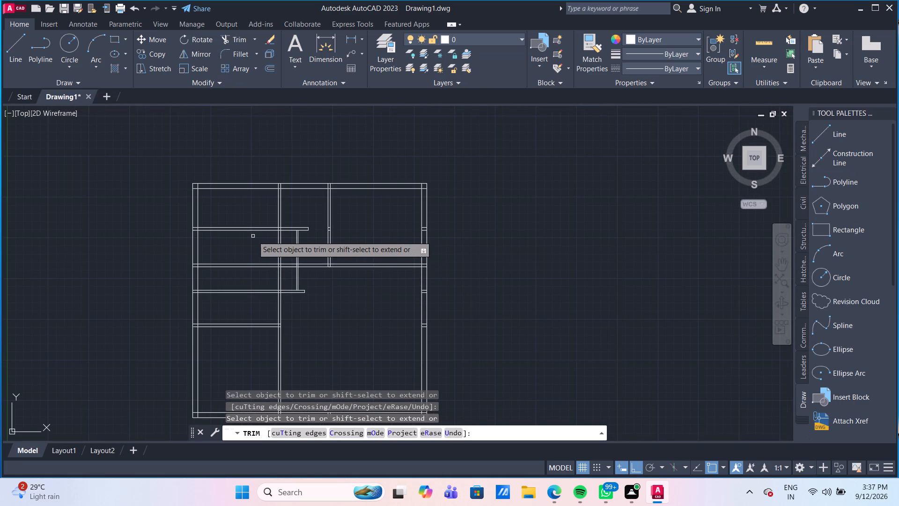
scroll(253, 236, "up", 2)
left_click(253, 236)
left_click(237, 189)
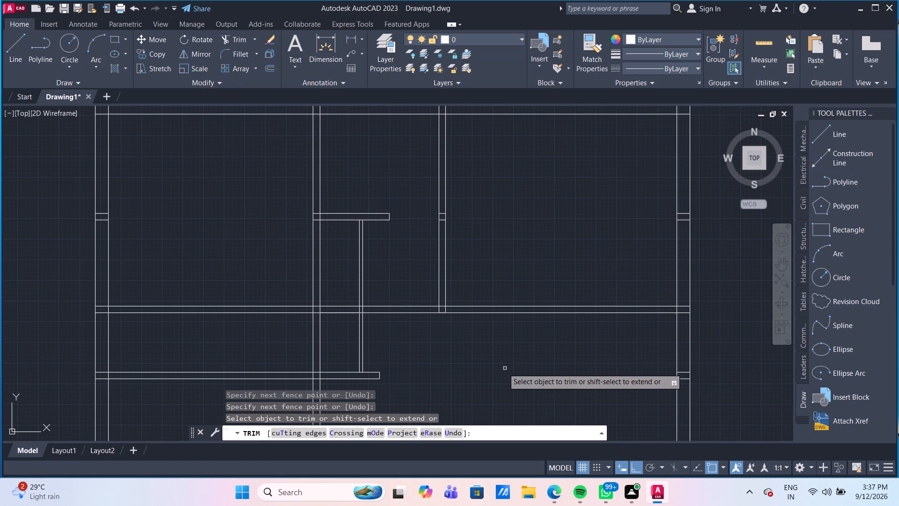
Trim away the lowest short partition right of the first vertical partition and the thin vertical partition below the middle horizontal partition, including leftovers.
middle_click_drag(490, 365, 481, 313)
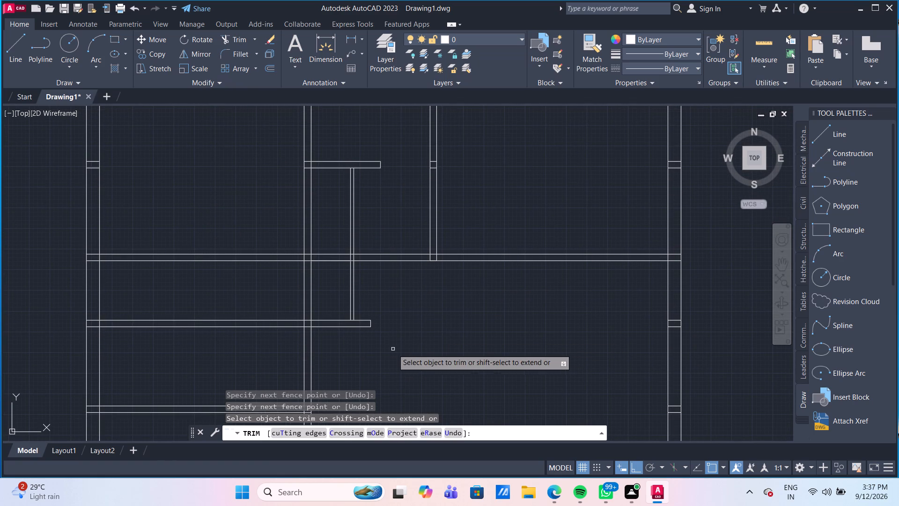
left_click(364, 356)
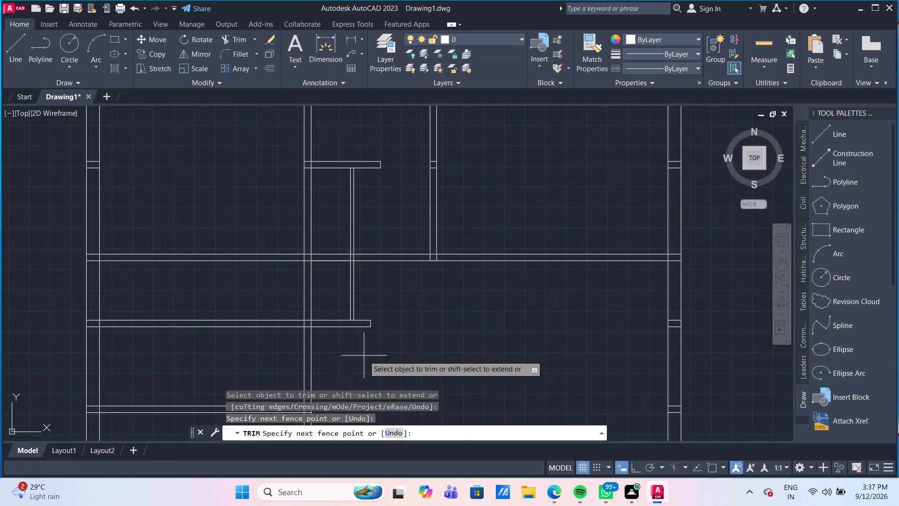
left_click(323, 311)
left_click(367, 302)
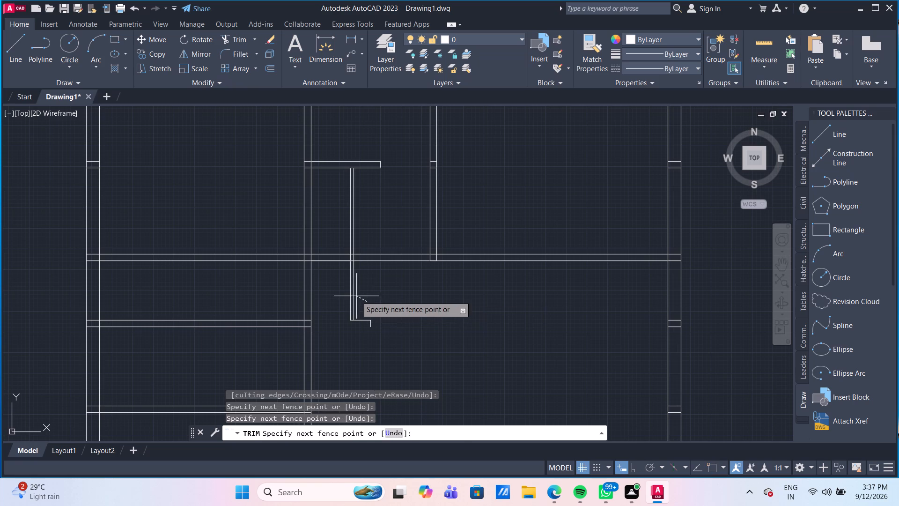
left_click(332, 287)
left_click(362, 319)
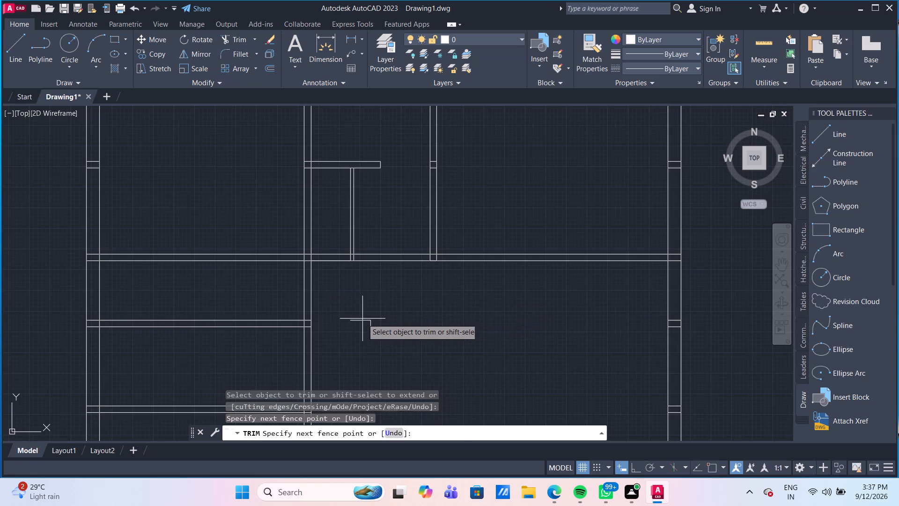
left_click(363, 333)
left_click(371, 325)
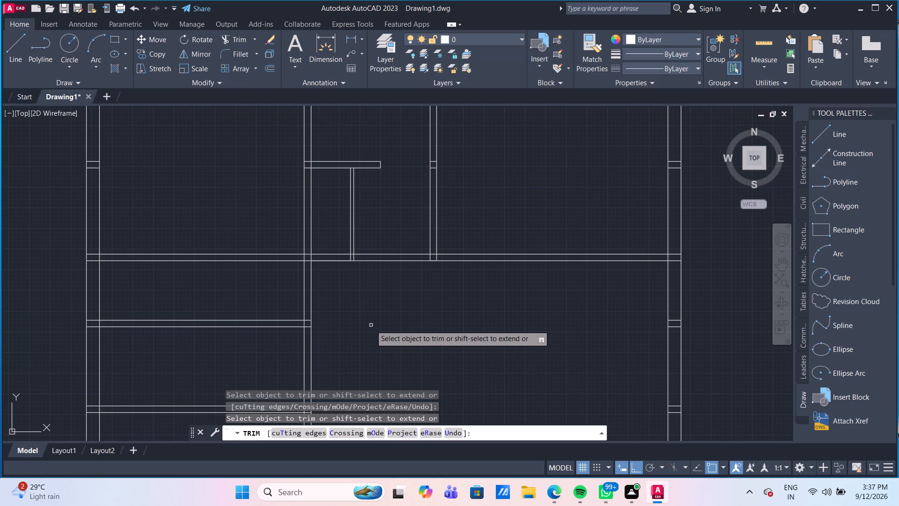
Trim the middle horizontal partition between the left outer wall and the first vertical partition.
scroll(372, 322, "down", 1)
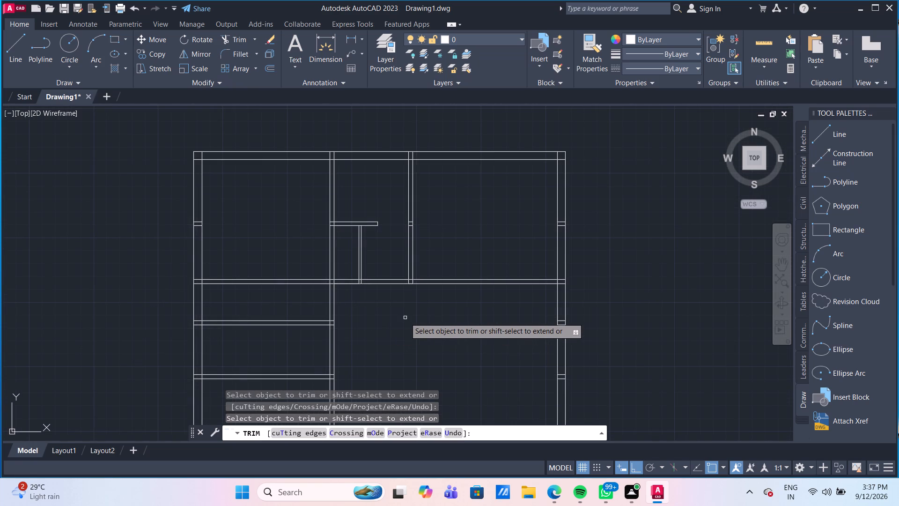
scroll(404, 316, "down", 1)
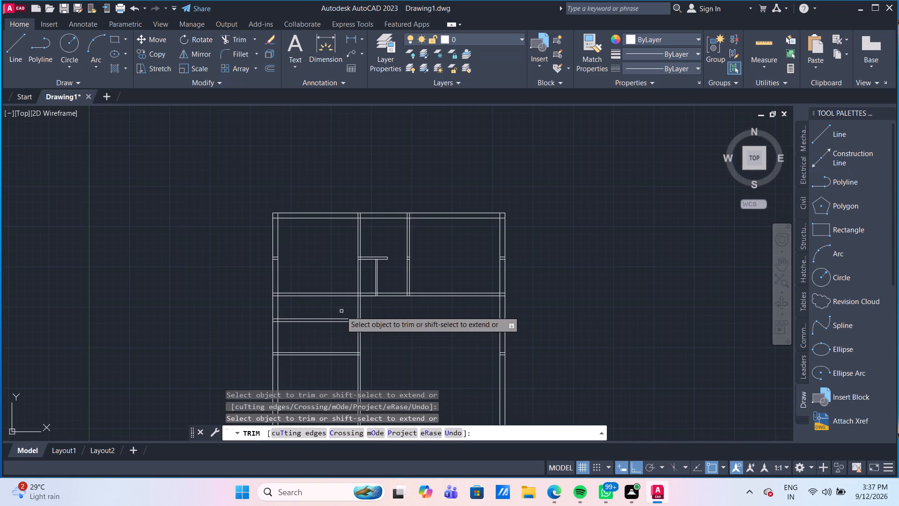
scroll(342, 306, "up", 2)
left_click(333, 301)
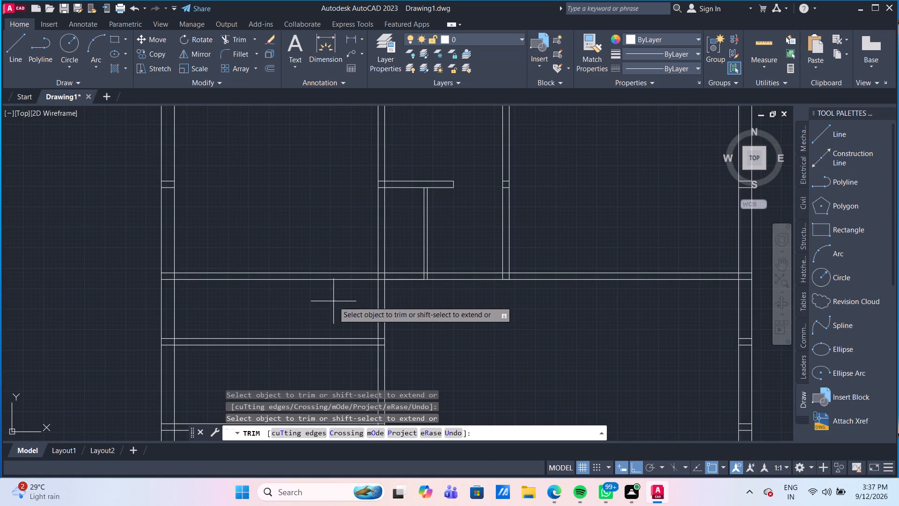
left_click(302, 239)
scroll(442, 336, "down", 2)
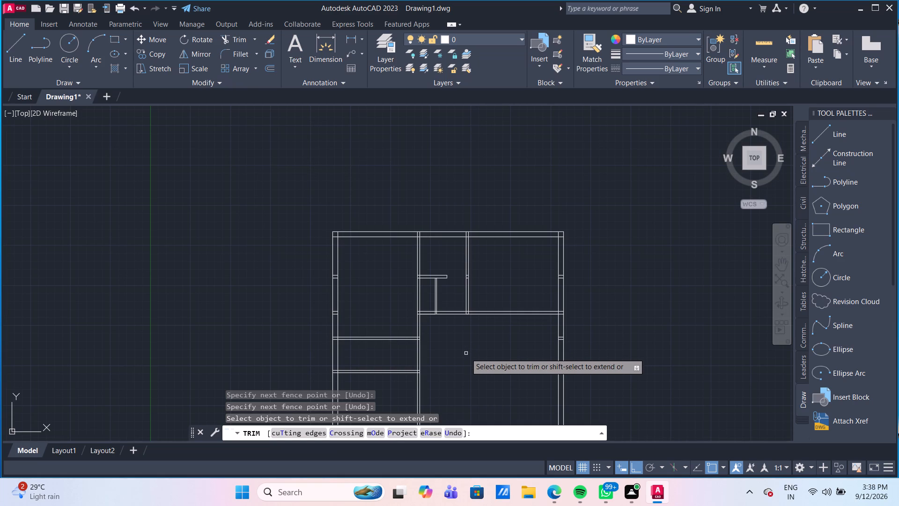
key("Escape")
Draw a short line across the horizontal partition at the second vertical partition's left face and offset it 3' to the left.
scroll(427, 355, "up", 3)
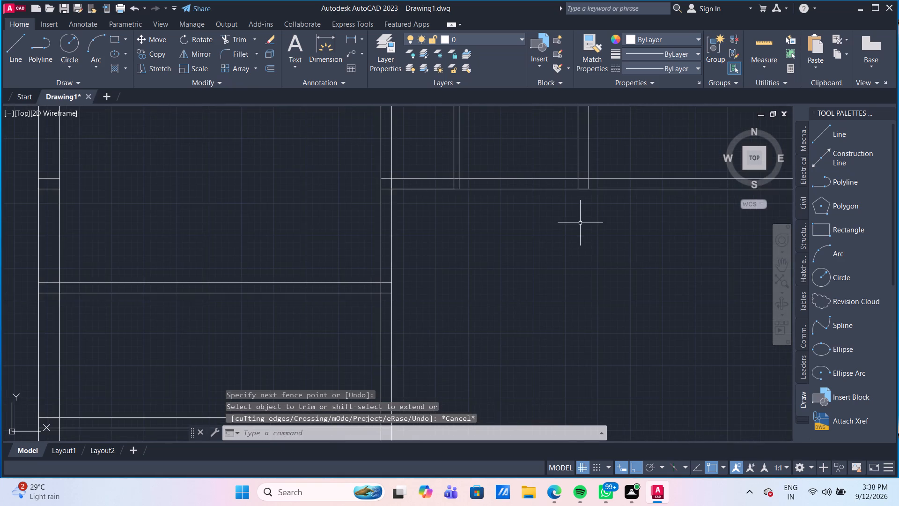
middle_click_drag(580, 223, 591, 333)
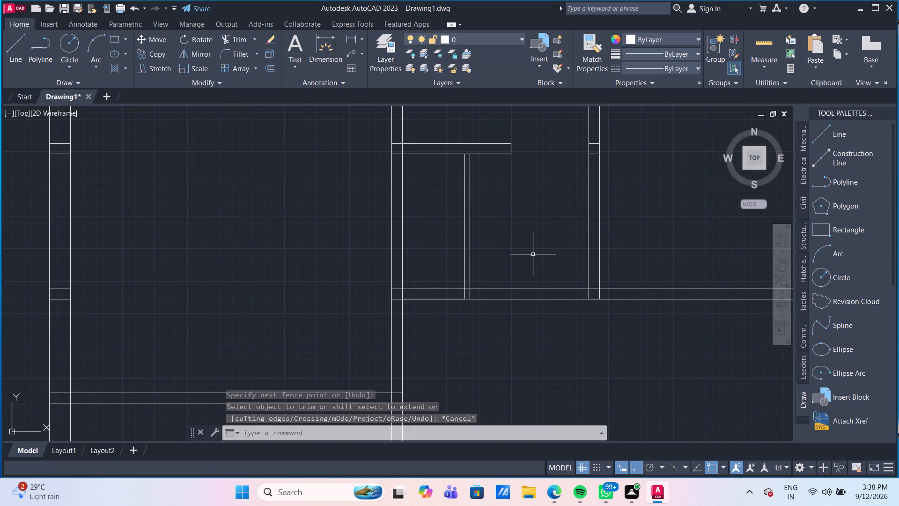
left_click(17, 37)
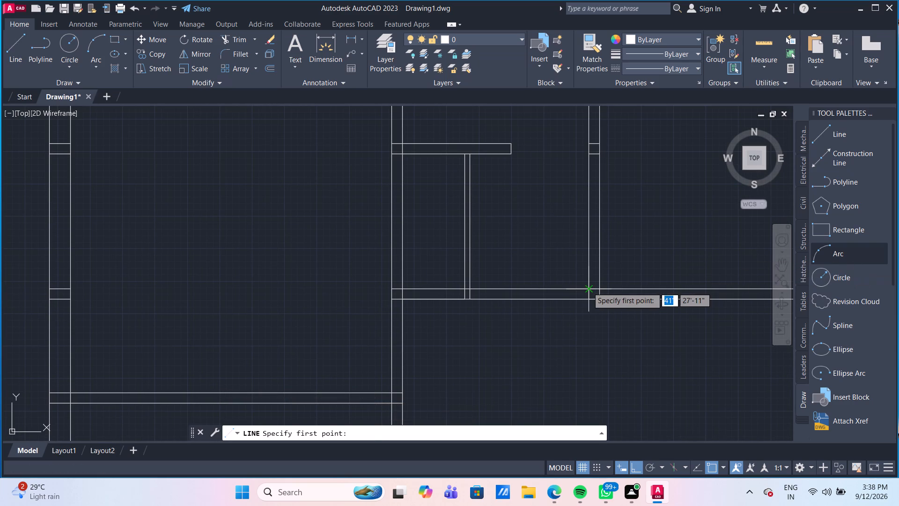
left_click(588, 287)
left_click(590, 300)
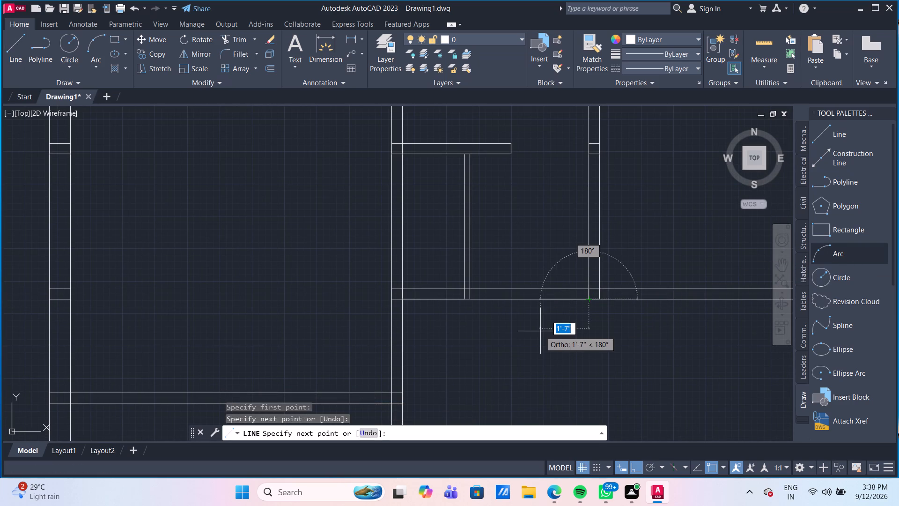
key("Escape")
key("o")
key("Return")
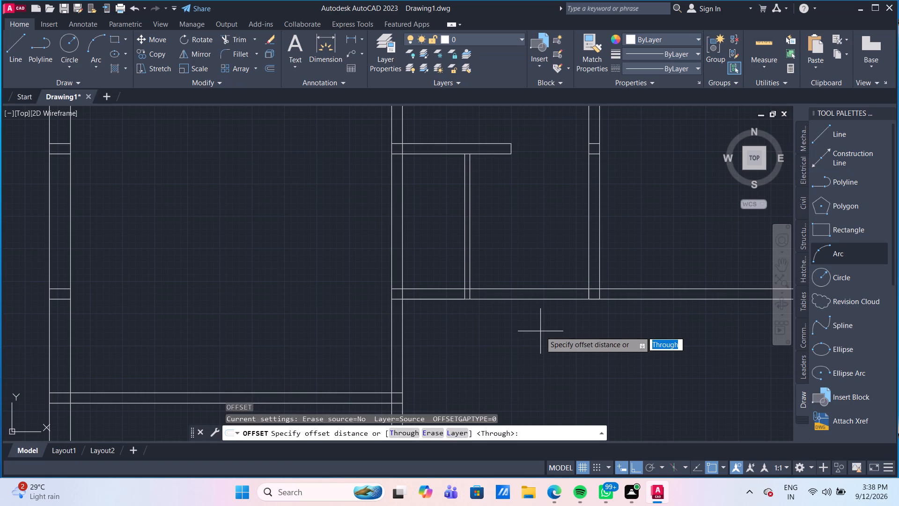
key("Return")
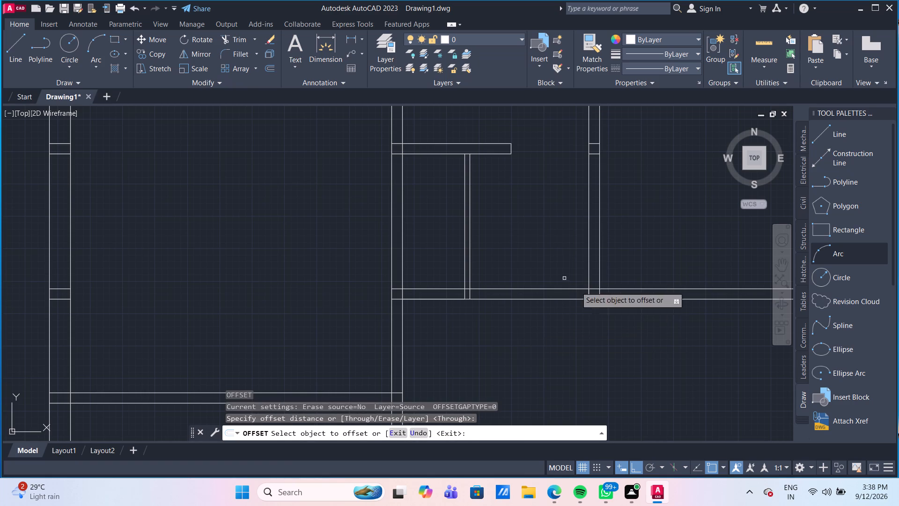
left_click(589, 293)
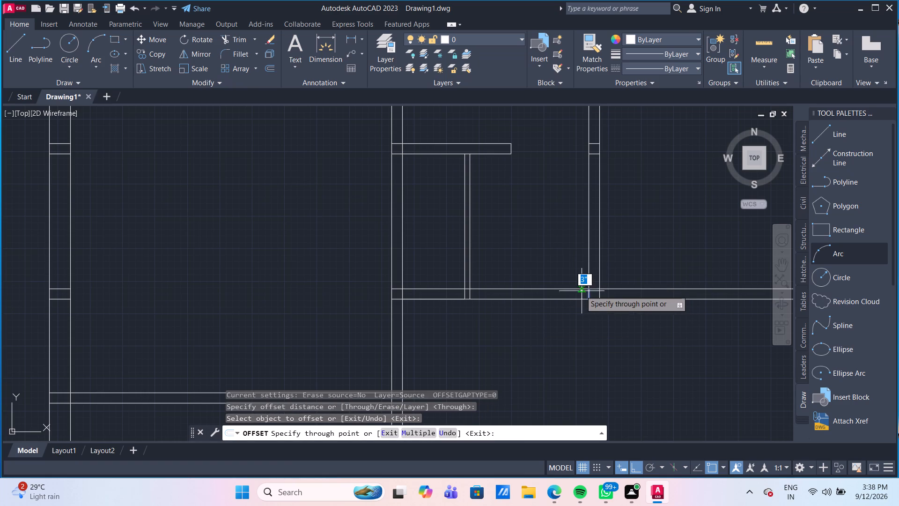
key("3")
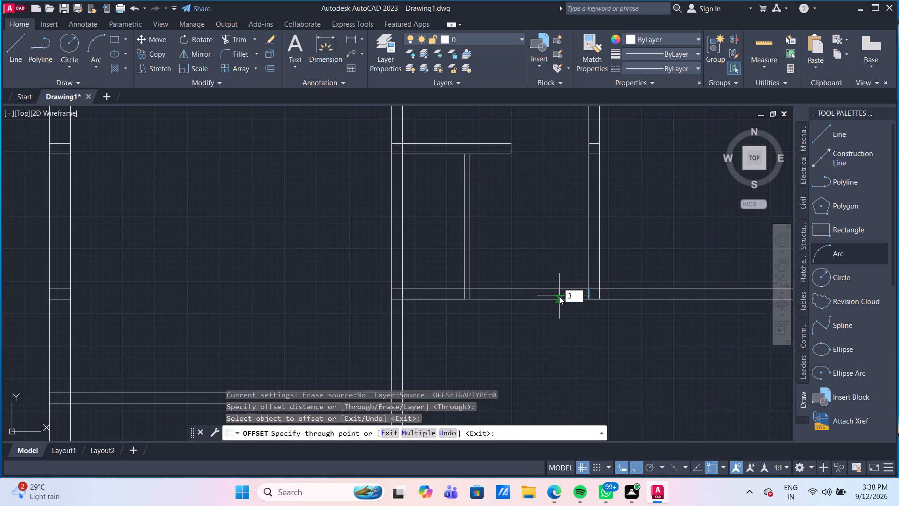
key("apostrophe")
key("Return")
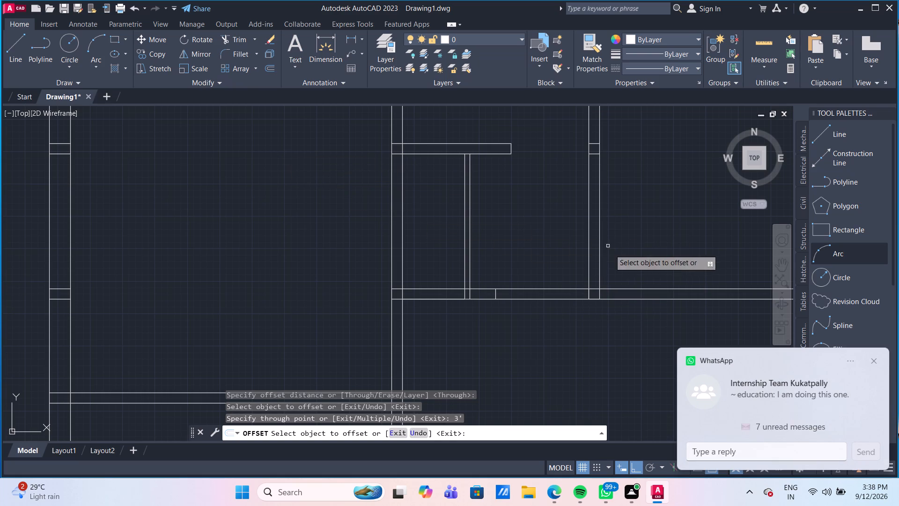
Offset the horizontal partition's upper line 3' upward to mark an opening in the second vertical partition.
left_click(595, 289)
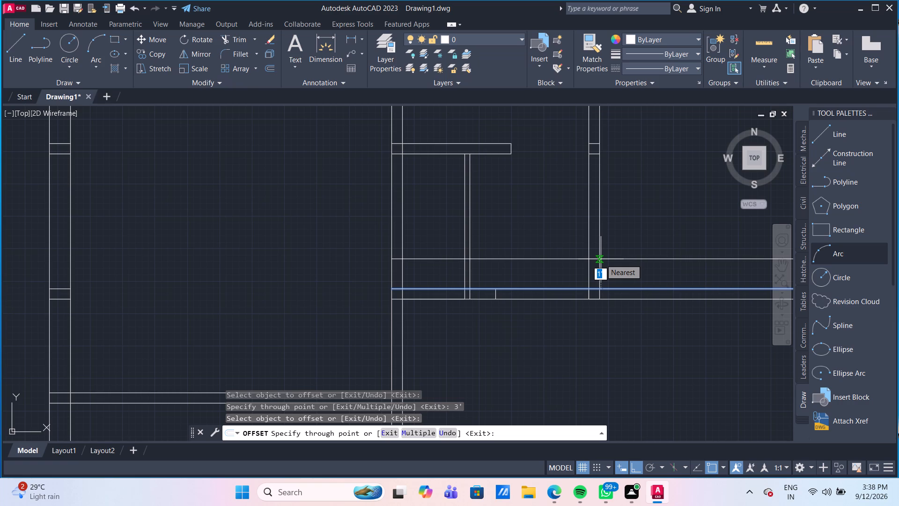
type("3'")
key("Return")
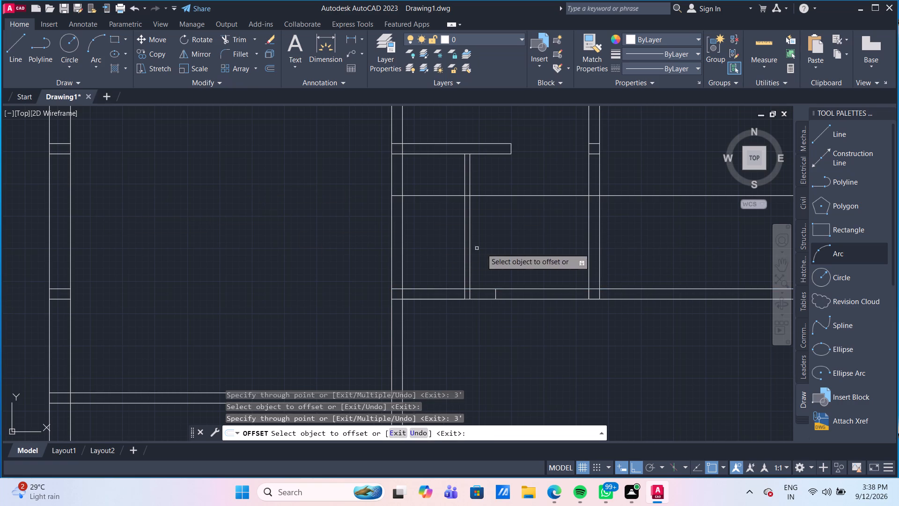
key("Escape")
Trim the marked 3' openings out of the second vertical partition and the adjoining horizontal partition, plus the marker line right of them.
scroll(504, 260, "down", 1)
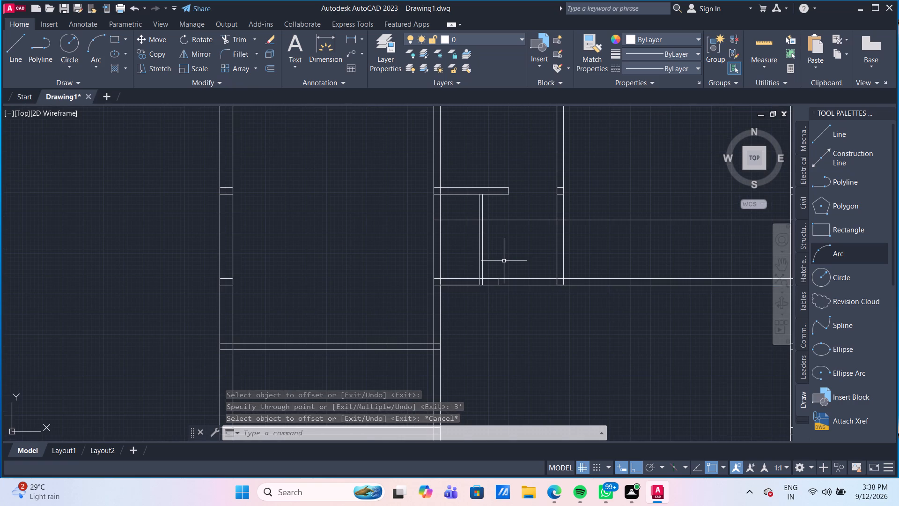
scroll(504, 261, "down", 1)
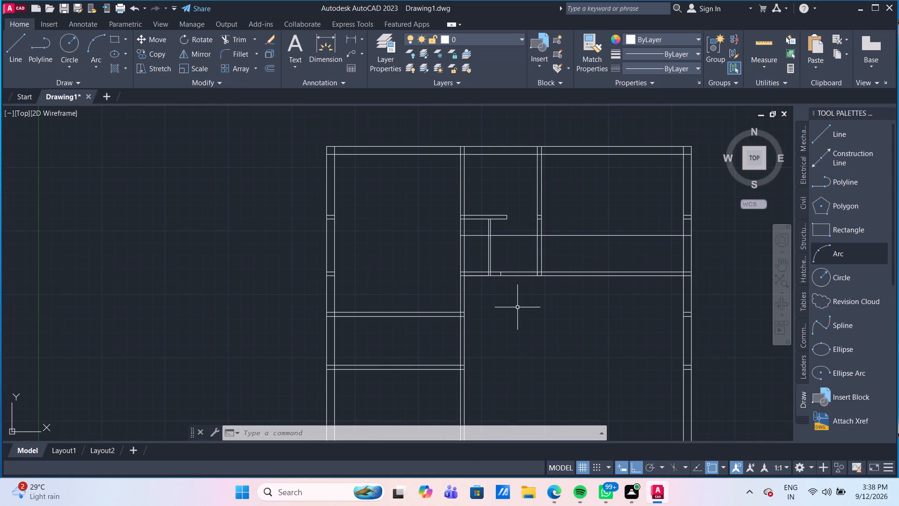
type("tr")
key("Return")
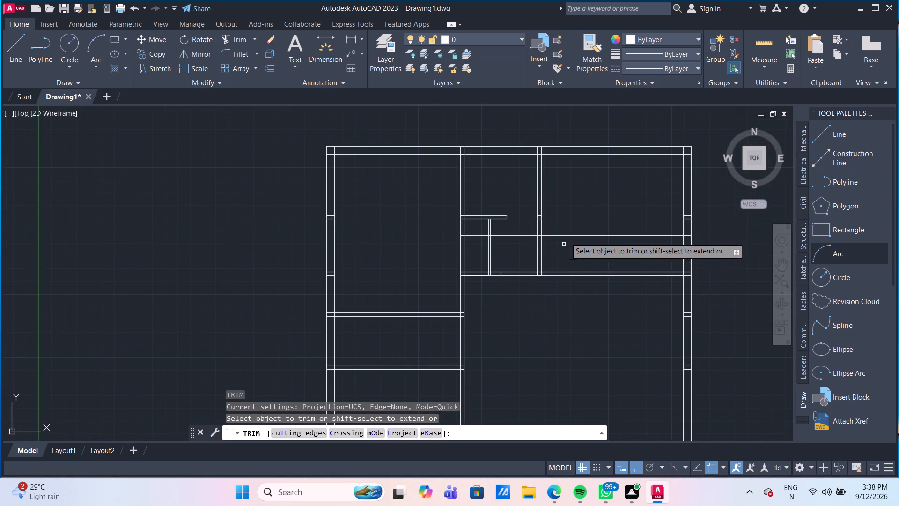
scroll(568, 231, "up", 2)
left_click(568, 231)
left_click(560, 271)
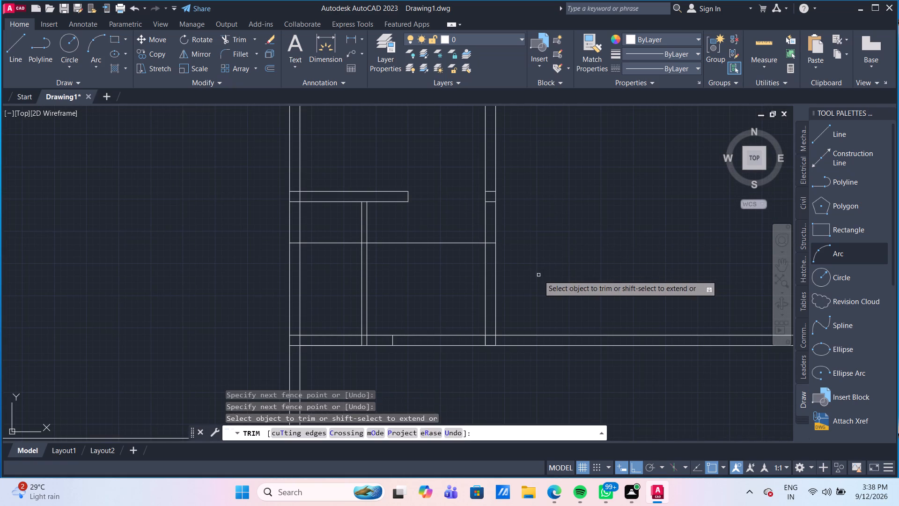
left_click(538, 275)
left_click(434, 352)
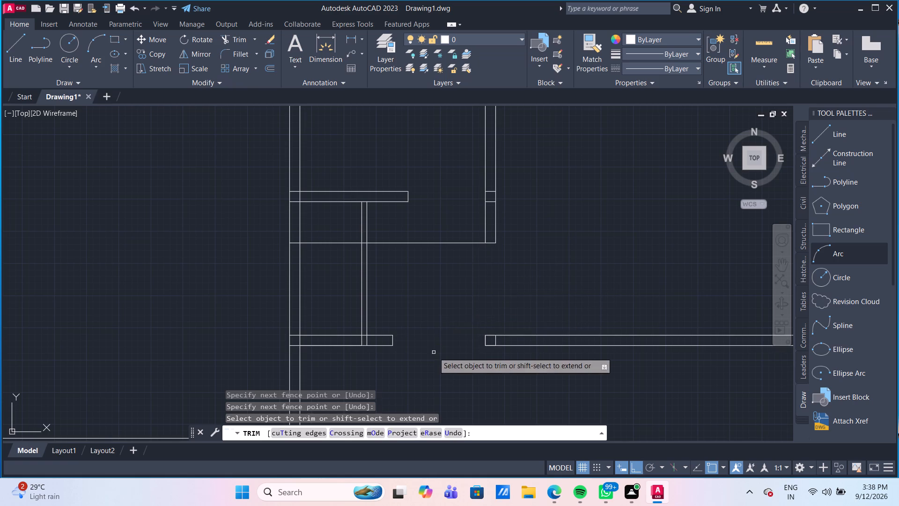
Trim away the remaining marker line segments between the first and second vertical partitions.
left_click(431, 241)
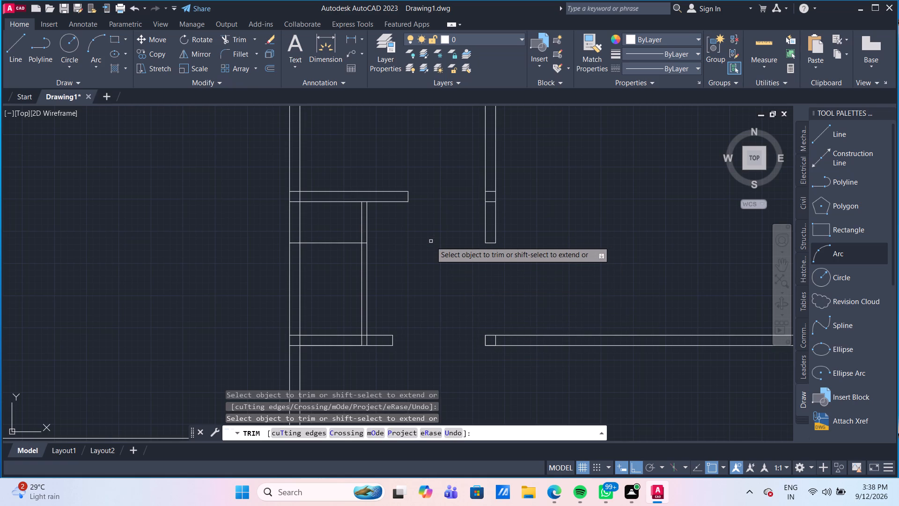
left_click(356, 243)
scroll(356, 243, "up", 2)
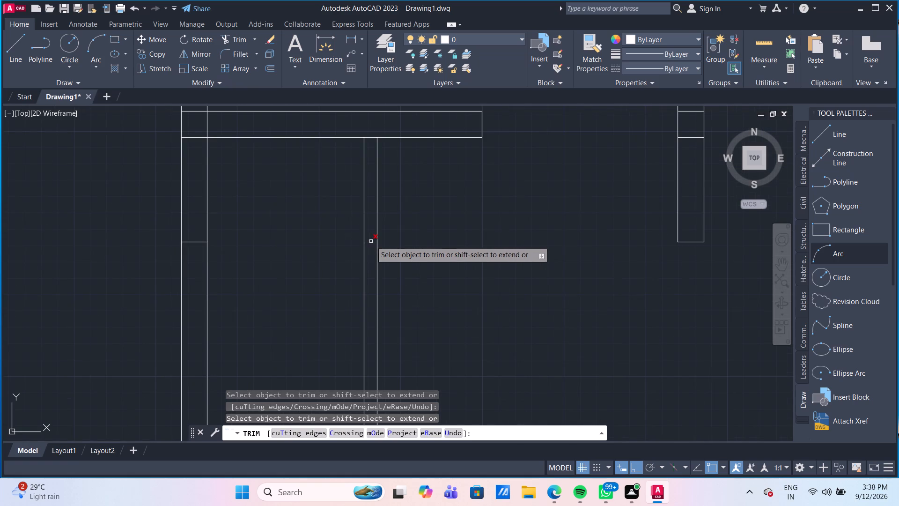
left_click(371, 241)
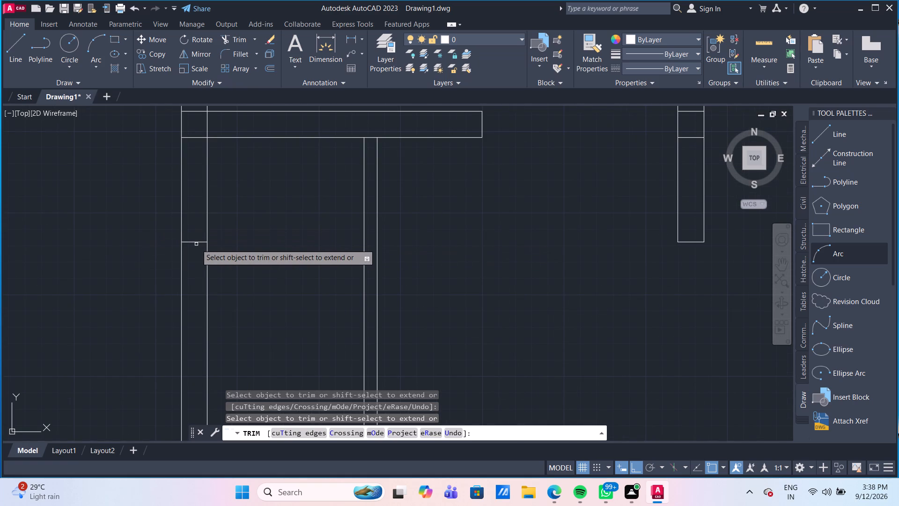
left_click(196, 242)
Trim the overlapping lines where the upper short horizontal partition joins the first vertical partition.
scroll(487, 239, "down", 2)
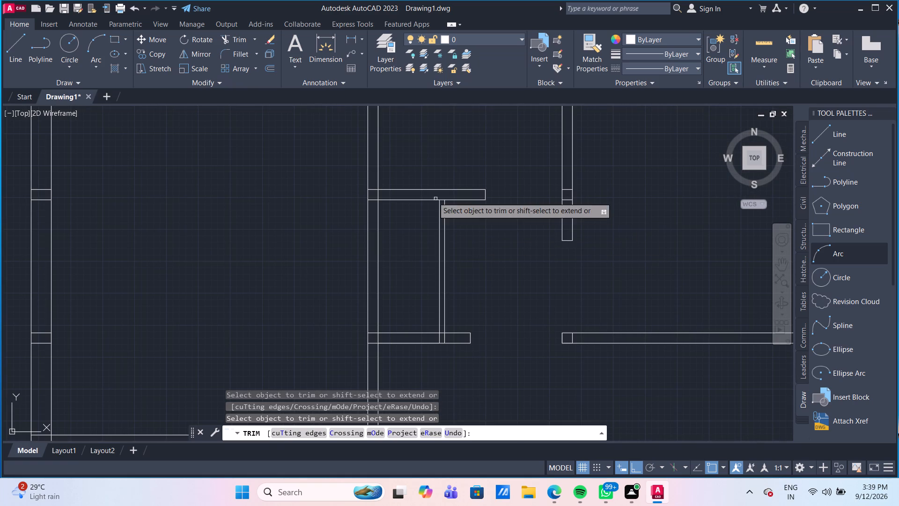
scroll(368, 201, "up", 1)
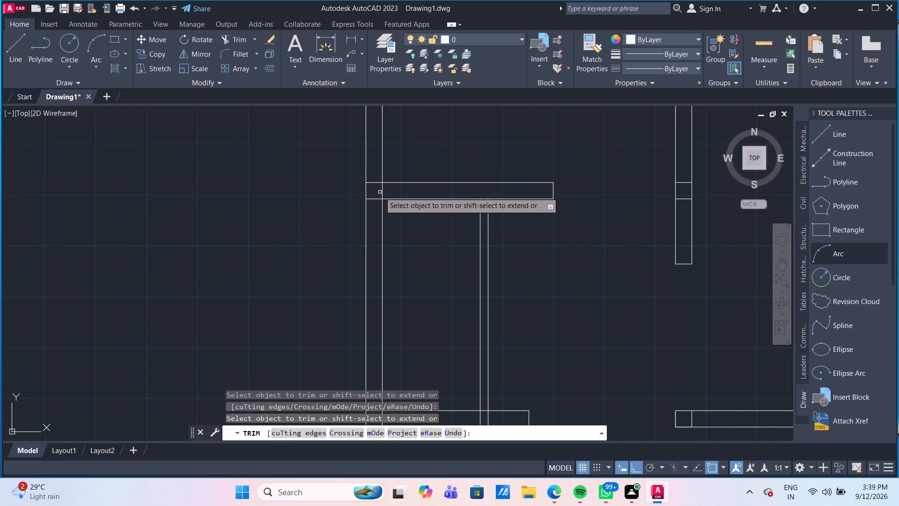
left_click(383, 192)
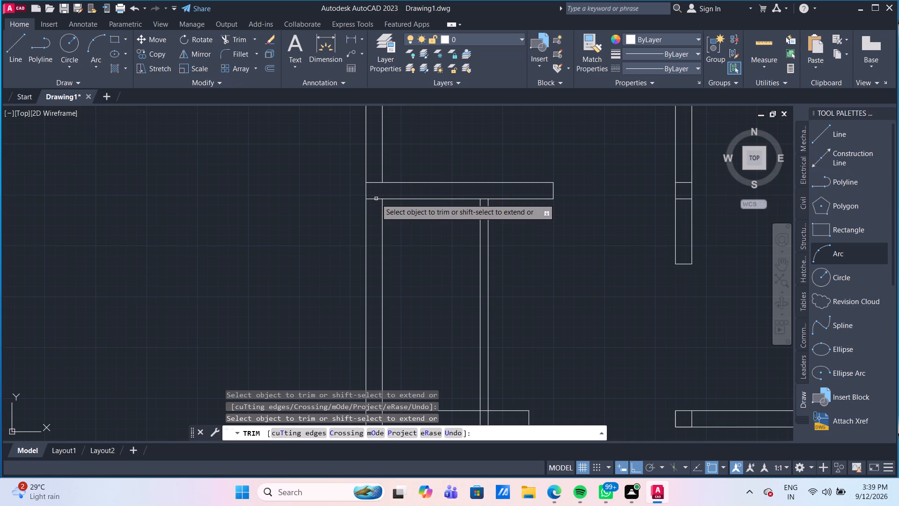
left_click(376, 199)
Trim out the first vertical partition between the lower short horizontal partition and the left room's upper horizontal partition.
scroll(411, 277, "down", 3)
middle_click_drag(412, 286, 413, 230)
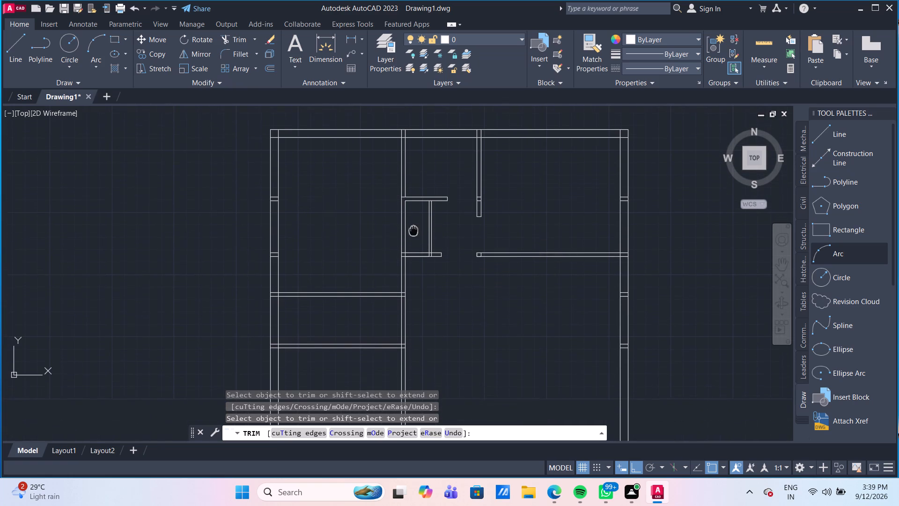
middle_click_drag(413, 230, 414, 234)
scroll(420, 273, "up", 1)
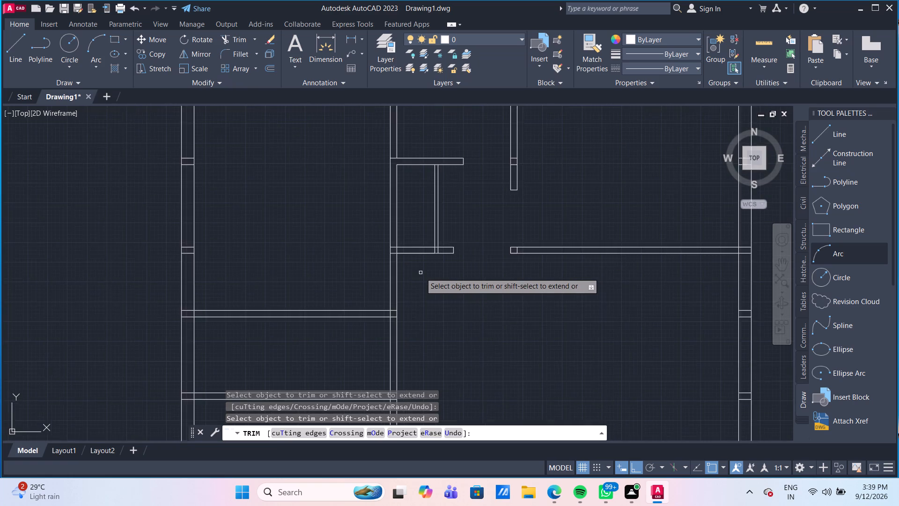
scroll(420, 273, "up", 1)
left_click(420, 284)
left_click(305, 269)
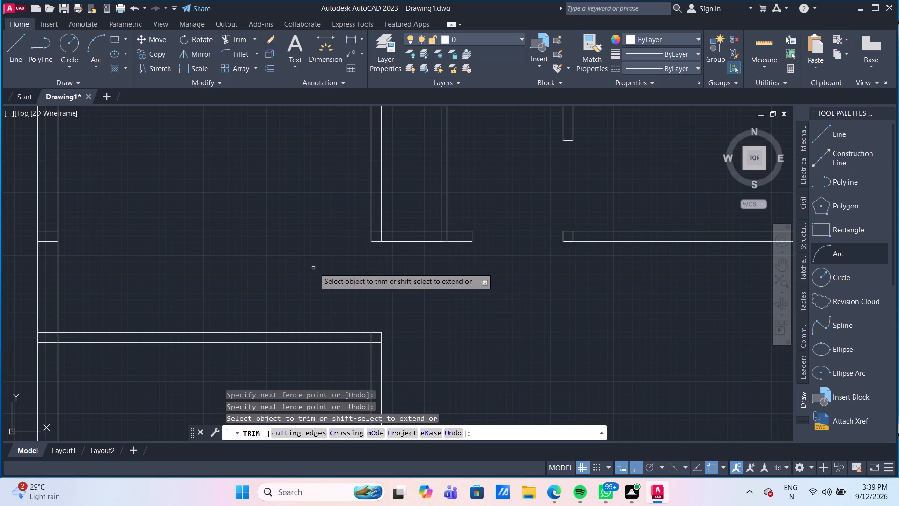
Trim the overlapping lines inside the lower short horizontal partition where the first vertical partition and the thin vertical partition meet it.
scroll(384, 253, "up", 2)
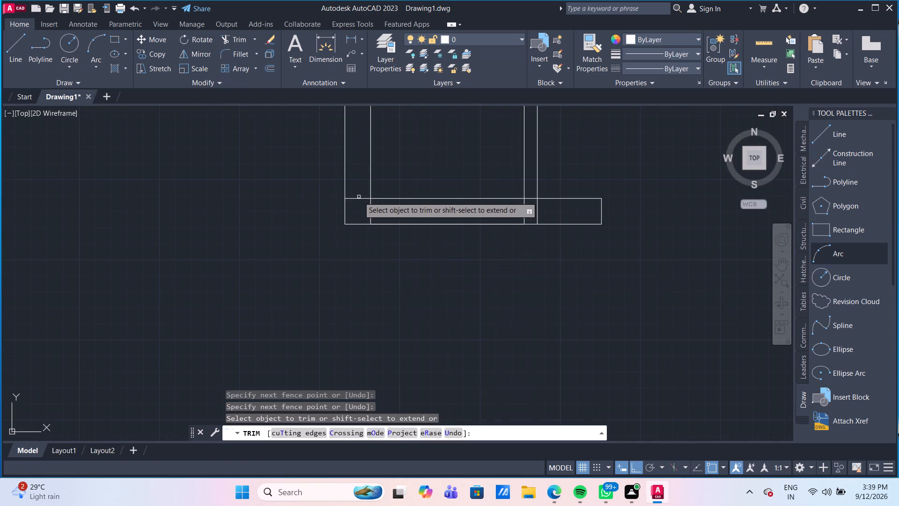
left_click(358, 199)
left_click(370, 210)
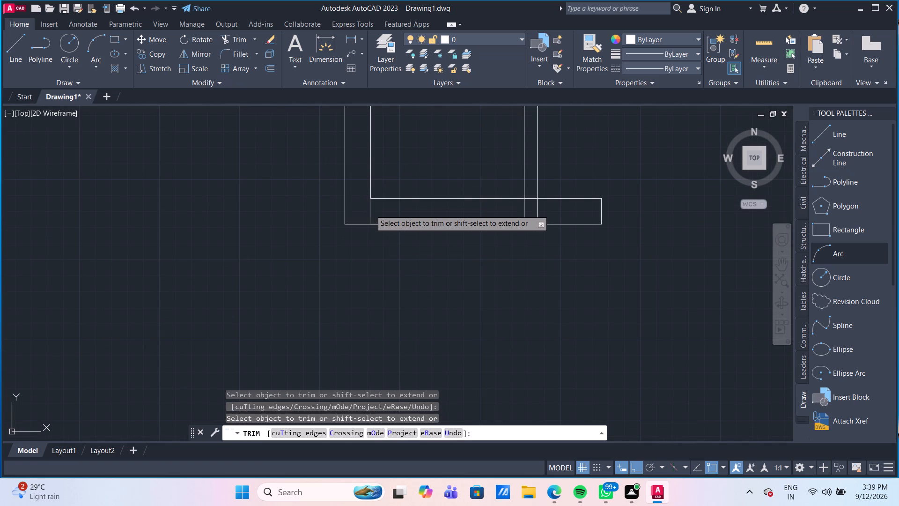
left_click(551, 216)
left_click(505, 208)
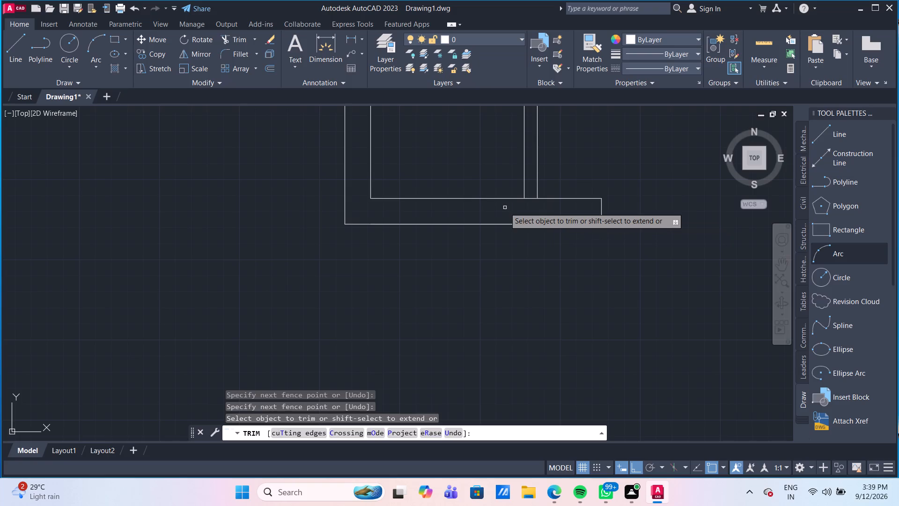
Trim the lower of the two leftover lines crossing the second vertical partition just above its open end.
scroll(534, 266, "down", 5)
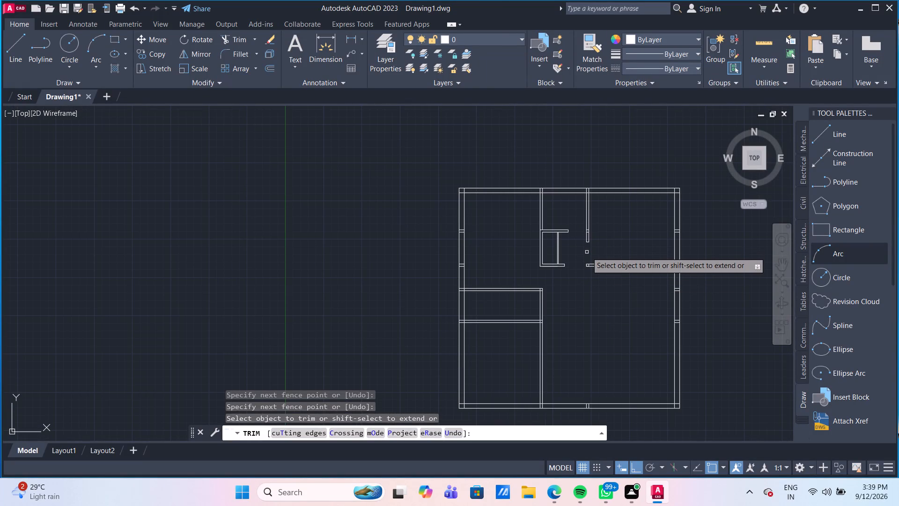
scroll(591, 247, "up", 2)
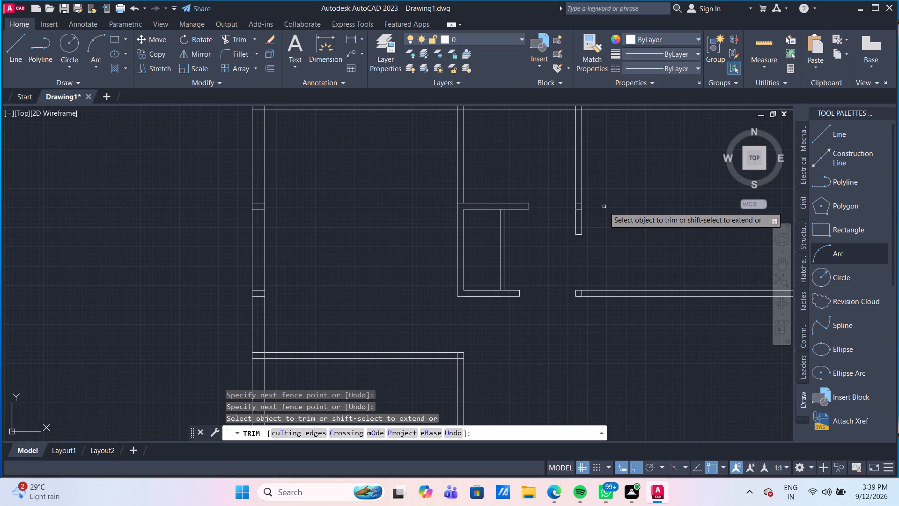
scroll(597, 208, "up", 3)
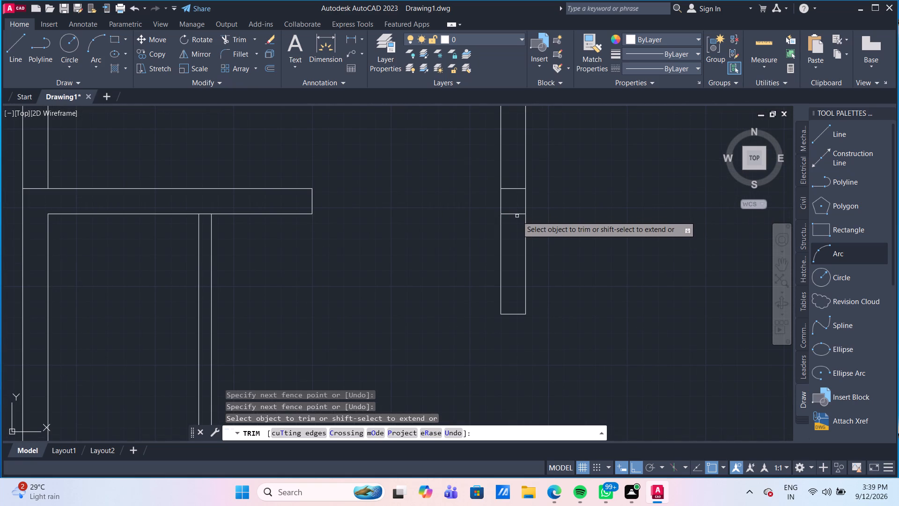
left_click(517, 214)
scroll(388, 257, "down", 2)
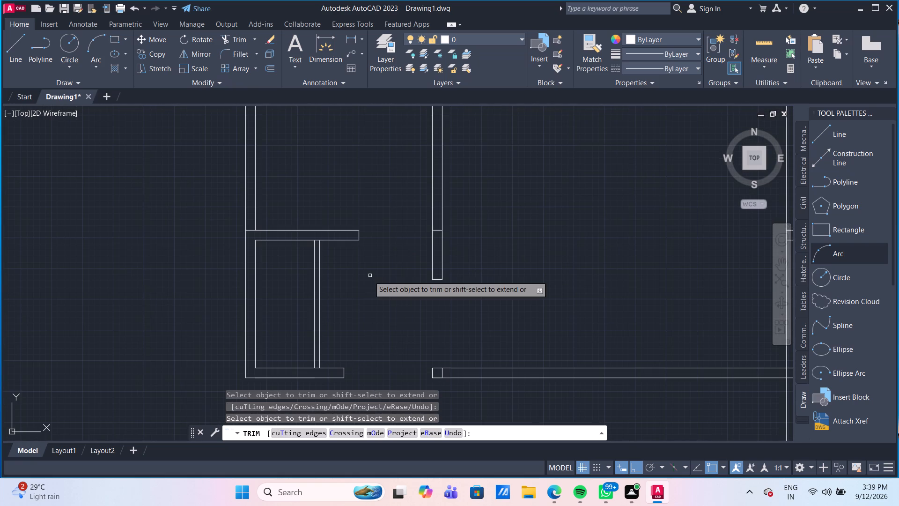
key("Escape")
Offset the upper line of the lower short horizontal partition 1'6" upward into the small enclosure.
scroll(369, 276, "down", 3)
scroll(362, 290, "up", 3)
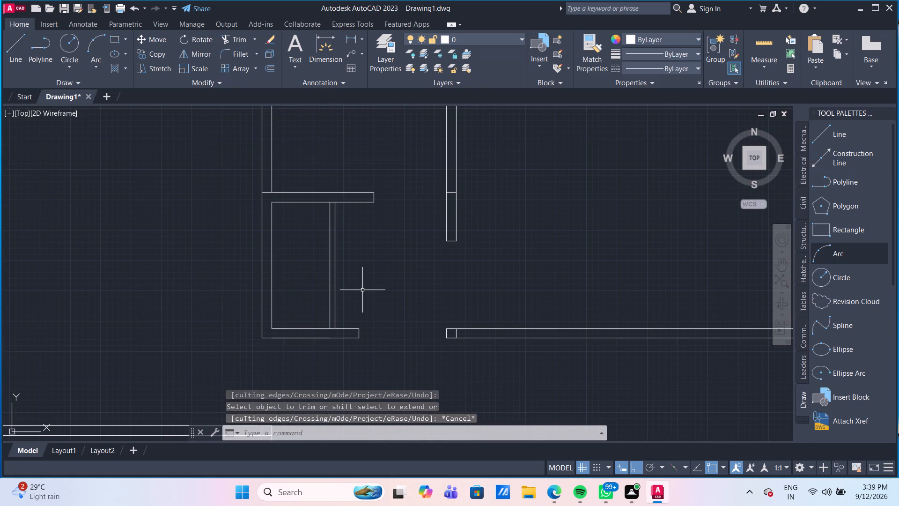
key("o")
key("Return")
key("Return")
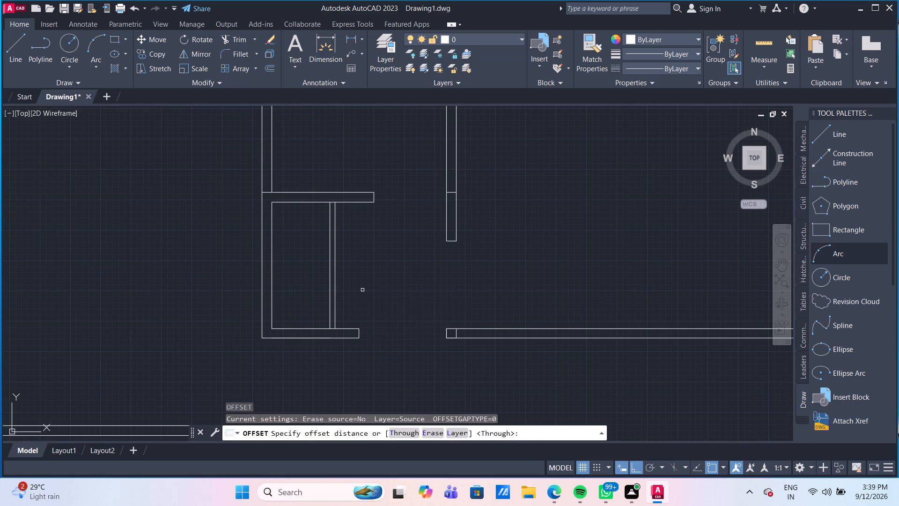
left_click(303, 329)
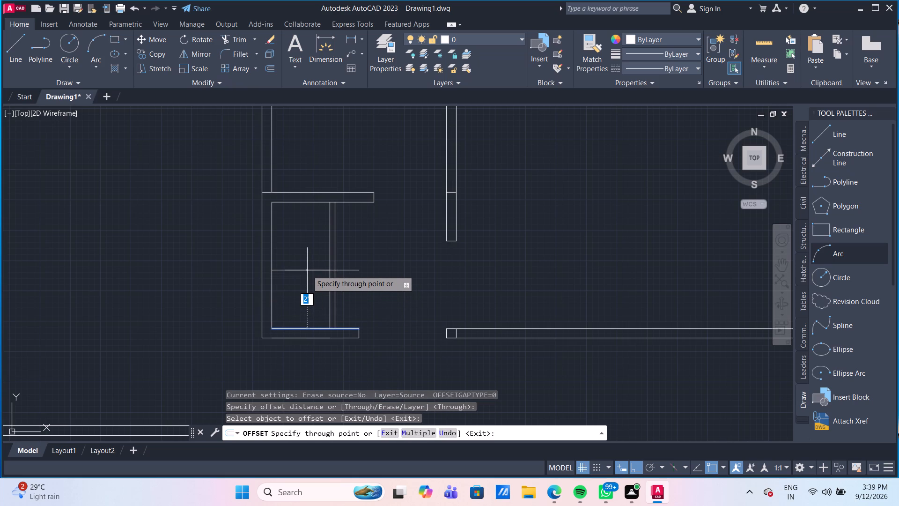
type("1'6")
key("shift+quotedbl")
key("Return")
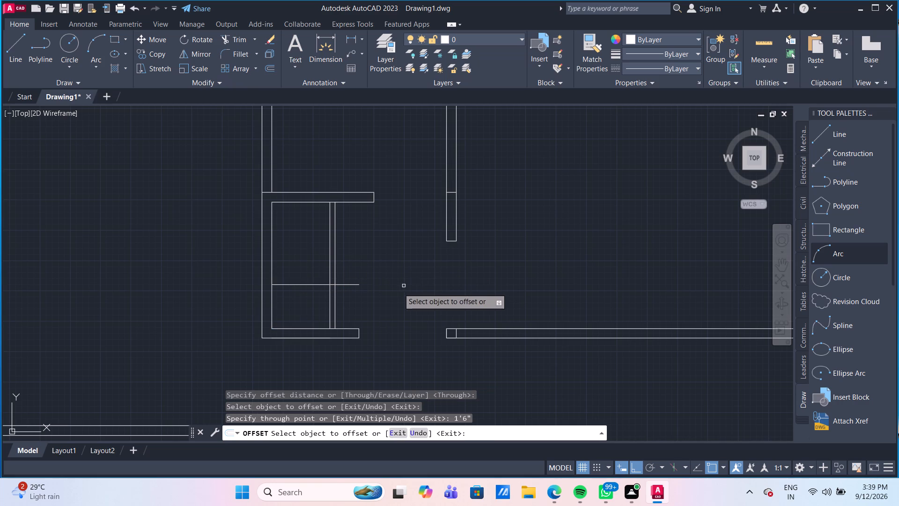
key("Escape")
Trim the offset line back to the inner face of the thin vertical partition.
scroll(361, 290, "up", 2)
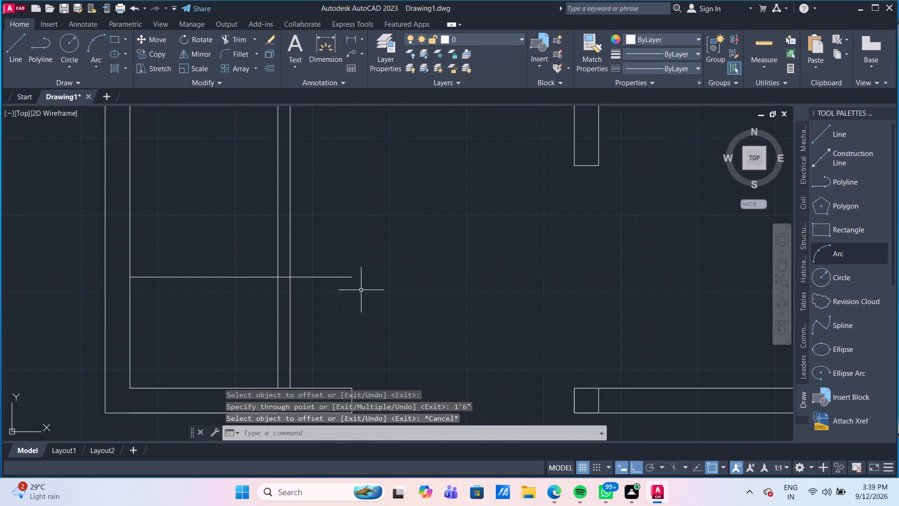
type("tr")
key("Return")
left_click(361, 290)
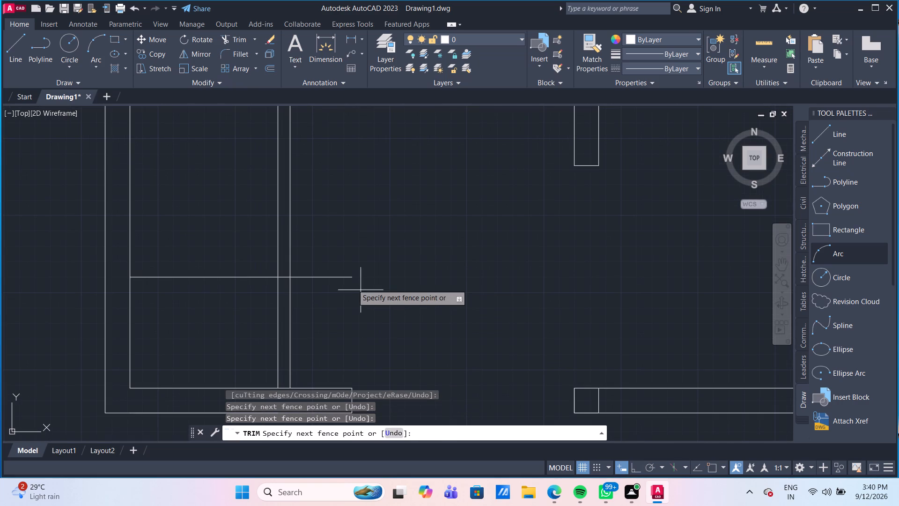
left_click(339, 273)
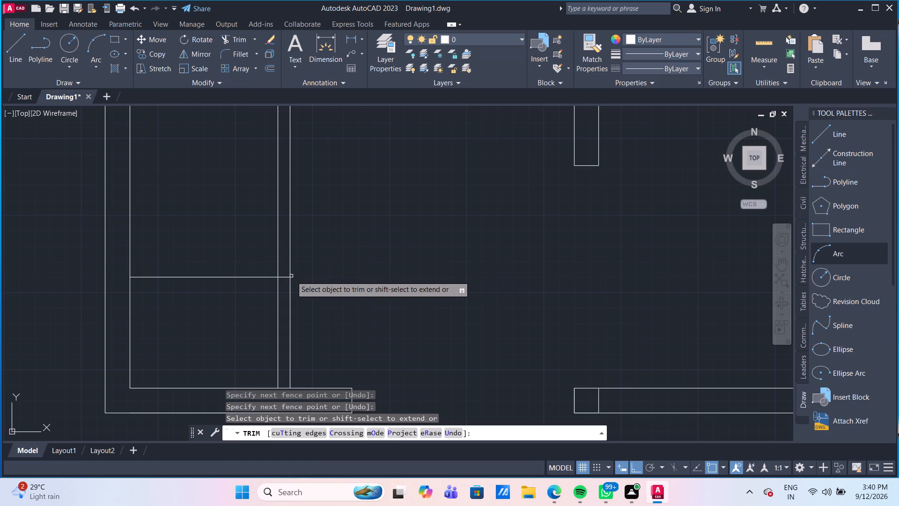
left_click(287, 276)
key("Escape")
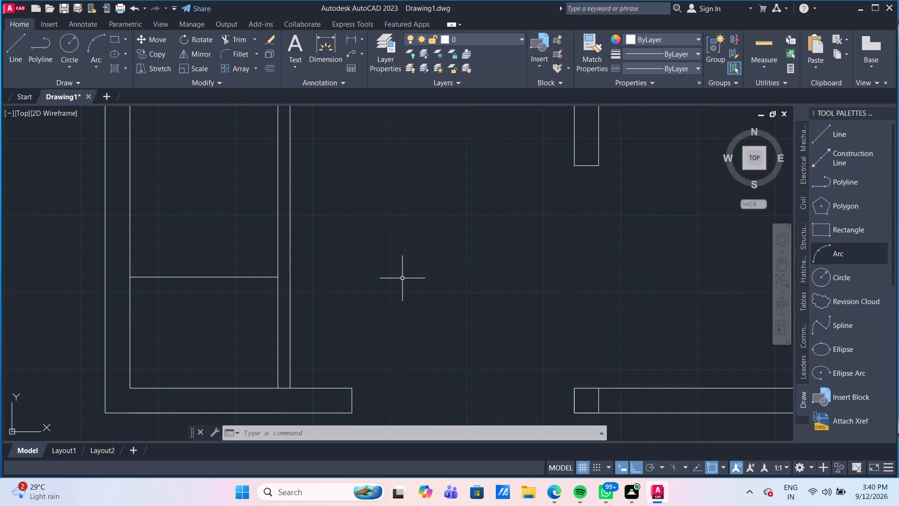
Delete the surplus 4" vertical line near the open end of the right room's horizontal partition.
scroll(402, 278, "down", 3)
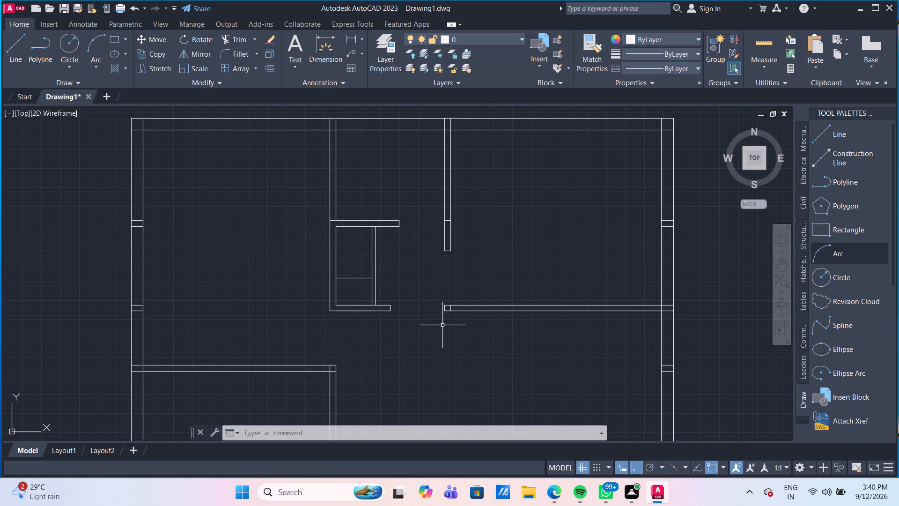
scroll(446, 316, "up", 2)
left_click(453, 297)
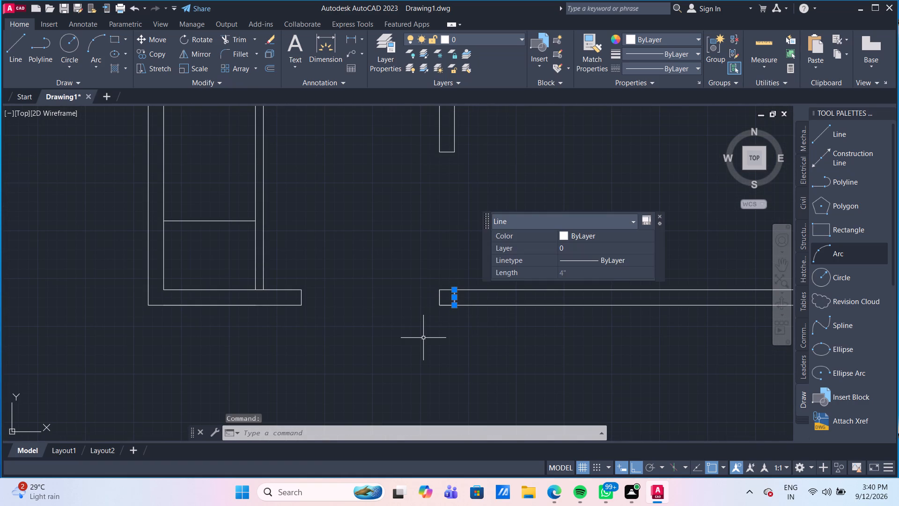
key("Delete")
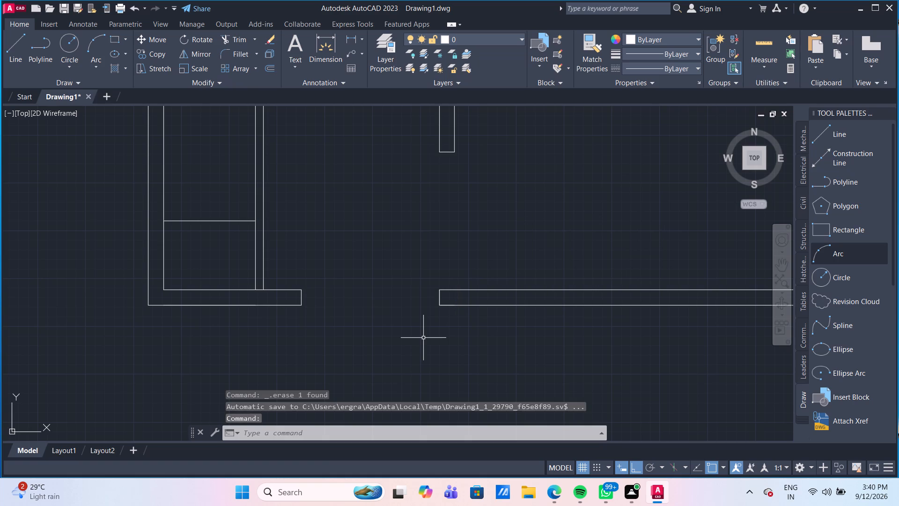
Trim the lines crossing the left outer wall above the left room's upper horizontal partition and those crossing the top outer wall.
scroll(429, 340, "down", 2)
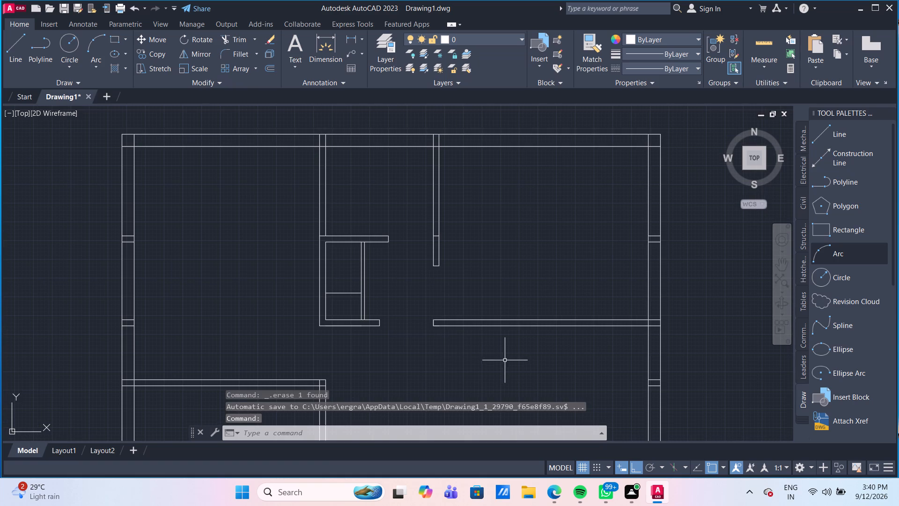
middle_click_drag(288, 355, 339, 312)
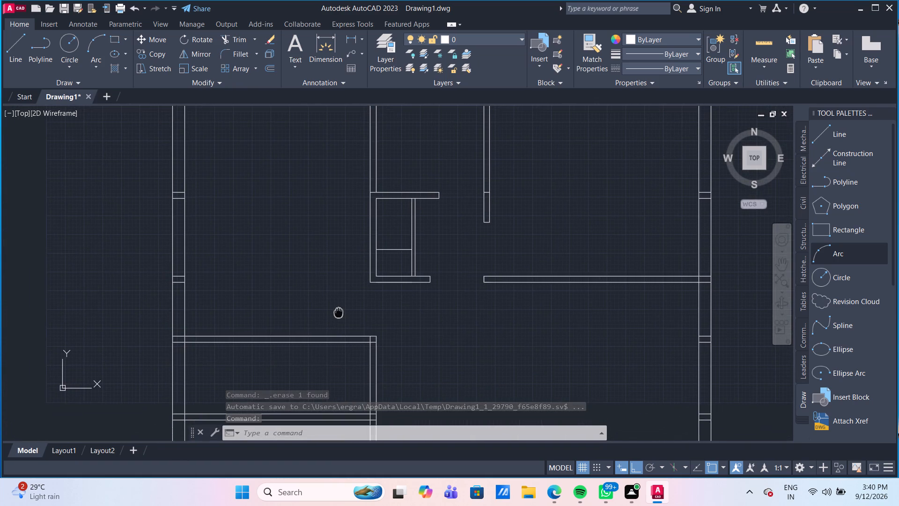
middle_click_drag(339, 312, 370, 323)
middle_click_drag(335, 304, 366, 315)
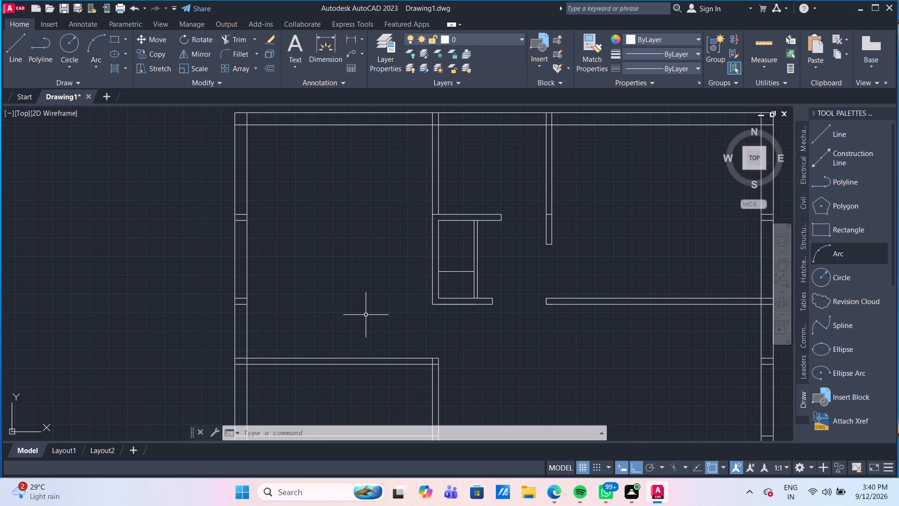
type("tr")
key("Return")
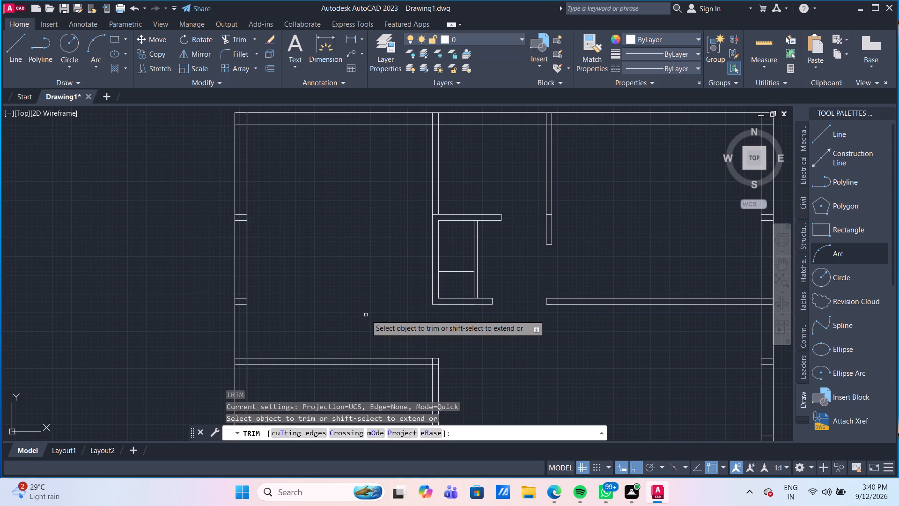
left_click(239, 368)
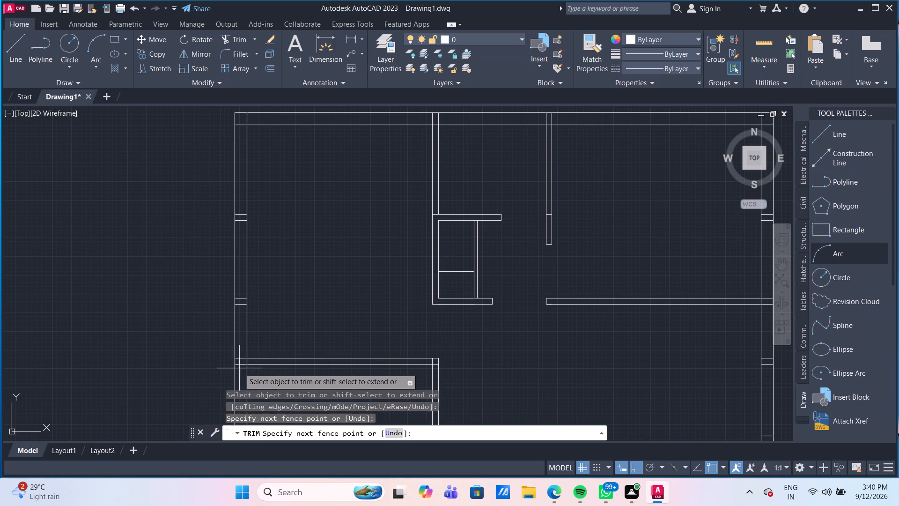
left_click(242, 122)
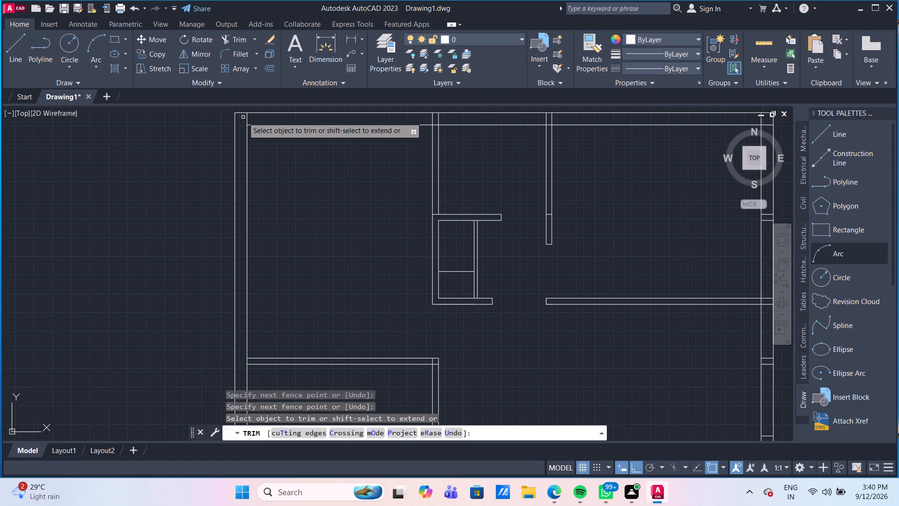
left_click(243, 117)
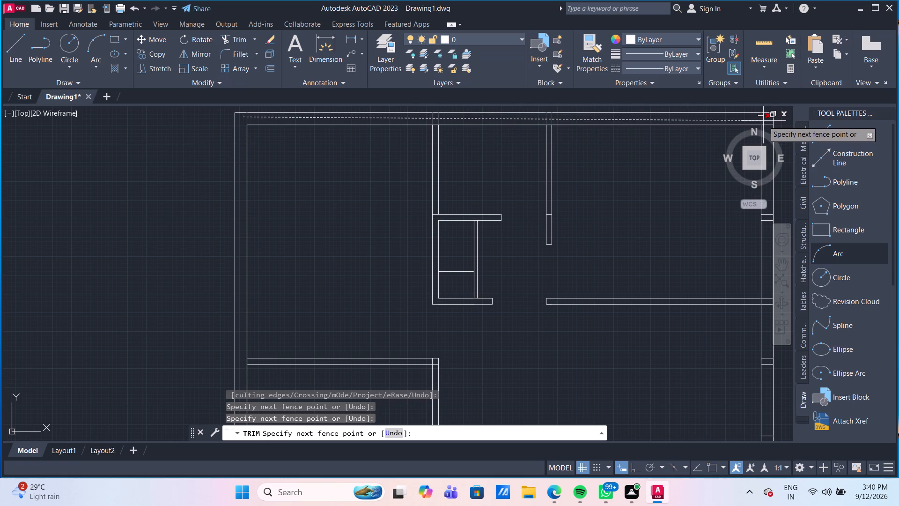
left_click(763, 121)
key("Escape")
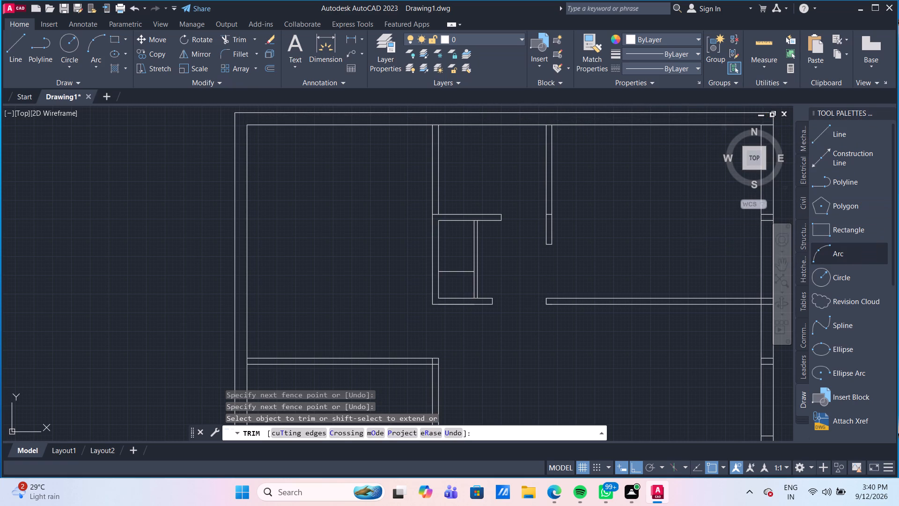
Draw a 4" line across the first vertical partition, level with the upper line of the left room's lower horizontal partition.
scroll(685, 242, "down", 2)
middle_click_drag(626, 251, 494, 221)
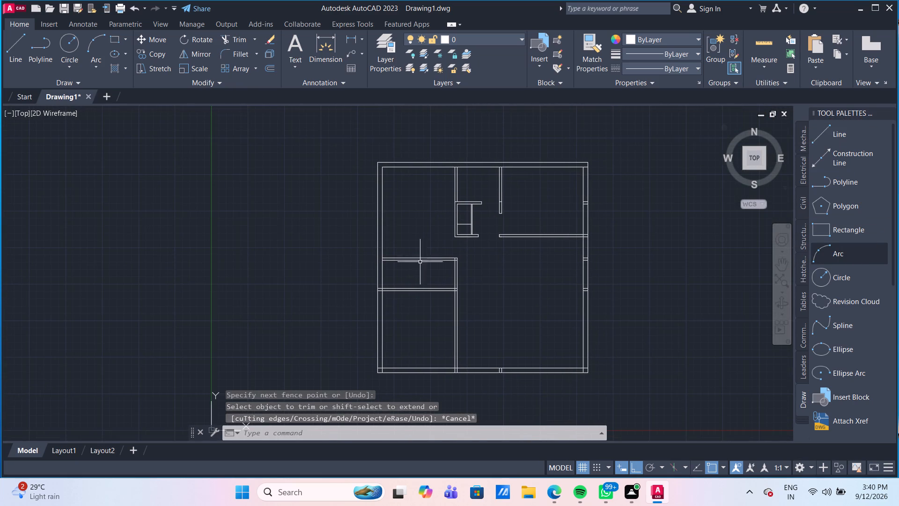
scroll(407, 288, "up", 2)
middle_click_drag(423, 261, 381, 302)
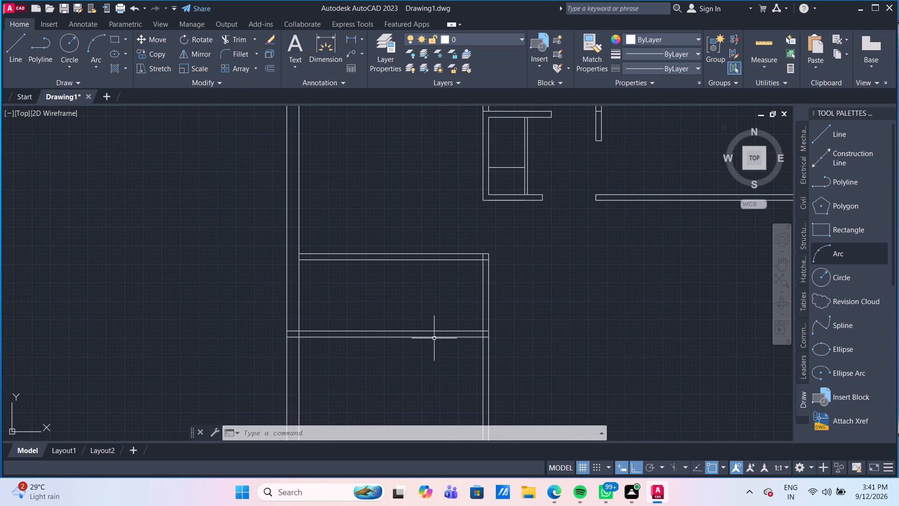
scroll(434, 338, "up", 1)
middle_click_drag(525, 312, 457, 305)
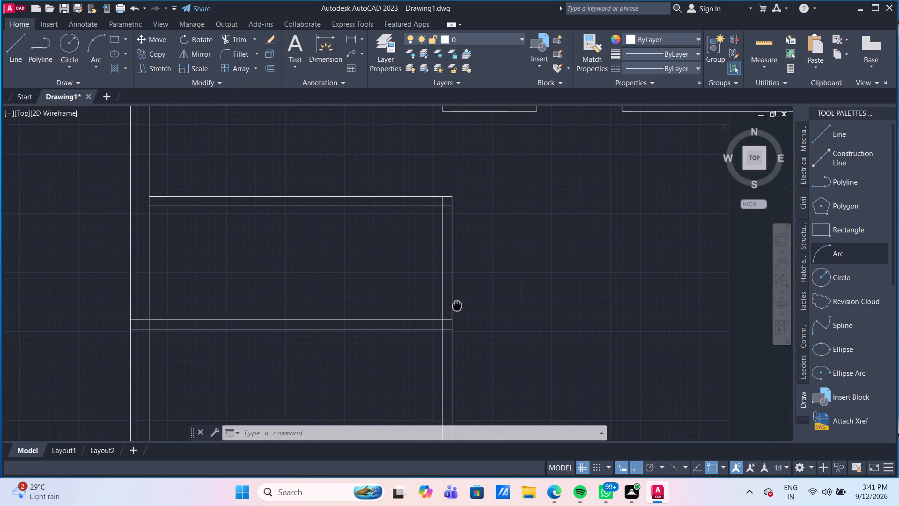
middle_click_drag(457, 305, 432, 305)
key("Escape")
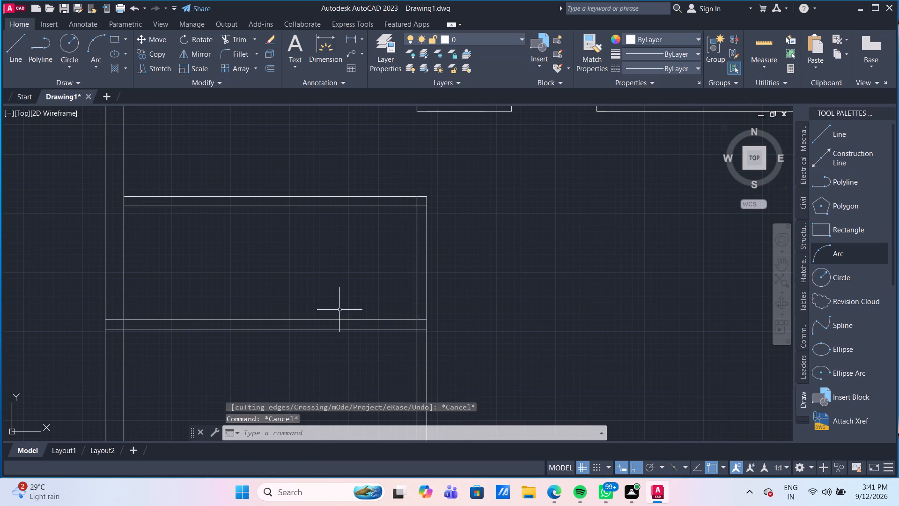
left_click(6, 46)
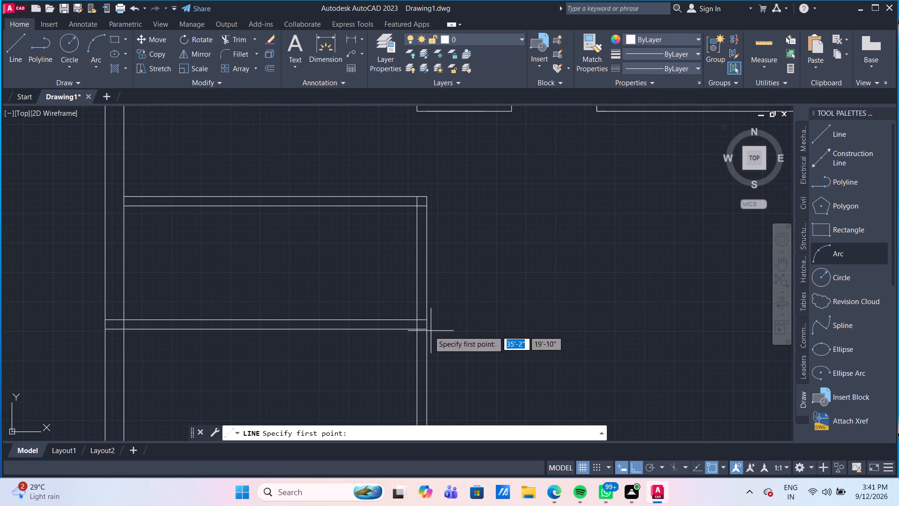
scroll(428, 331, "up", 3)
left_click(375, 287)
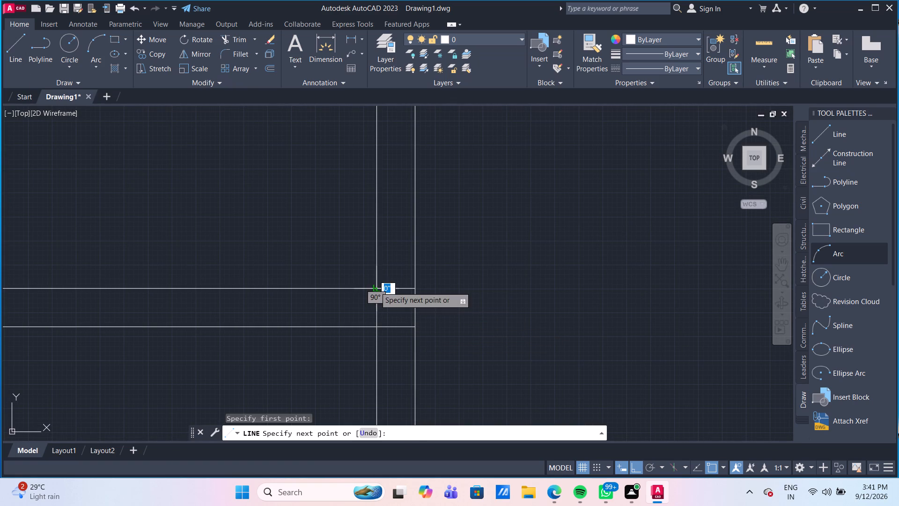
left_click(417, 289)
key("Return")
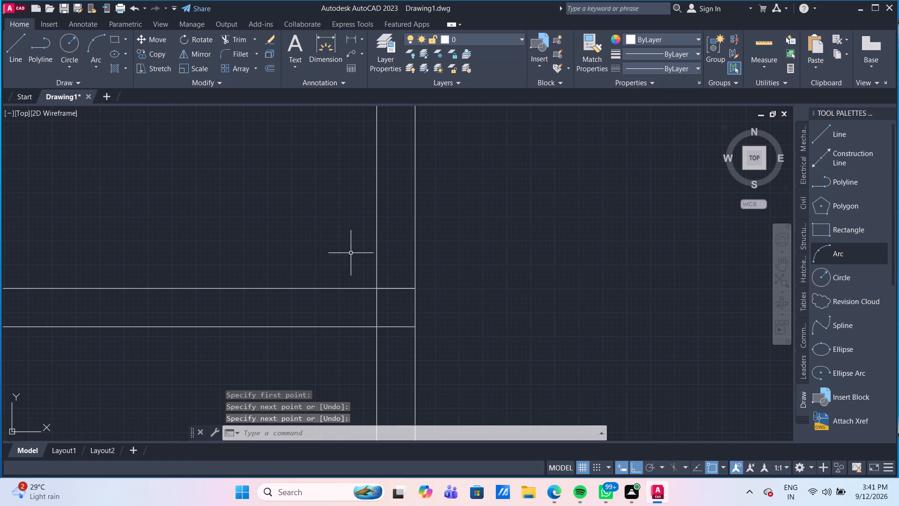
Move the 4" line across the first vertical partition 2'6" up from the left room's lower horizontal partition.
left_click(388, 289)
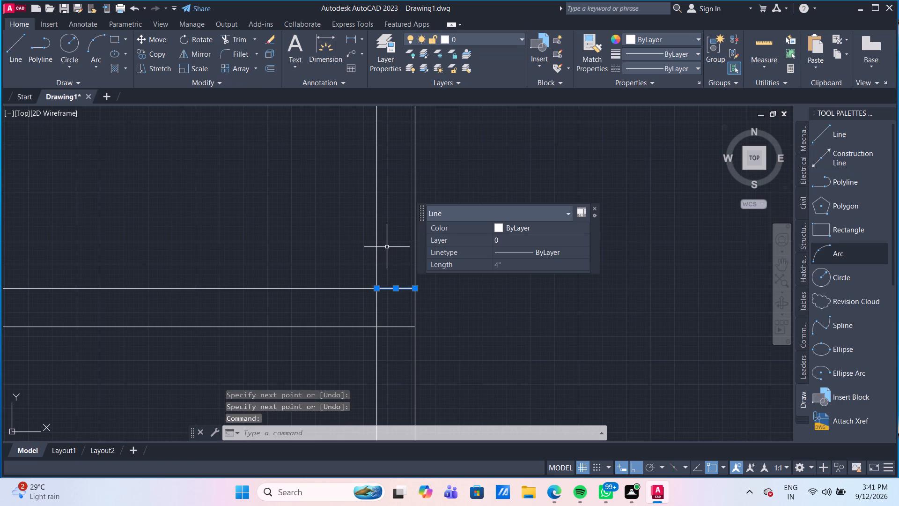
key("m")
key("Return")
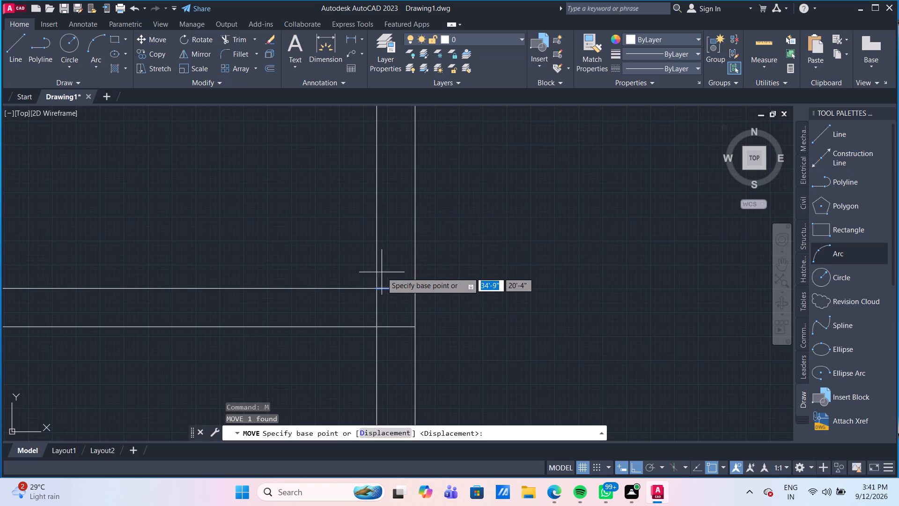
left_click(378, 286)
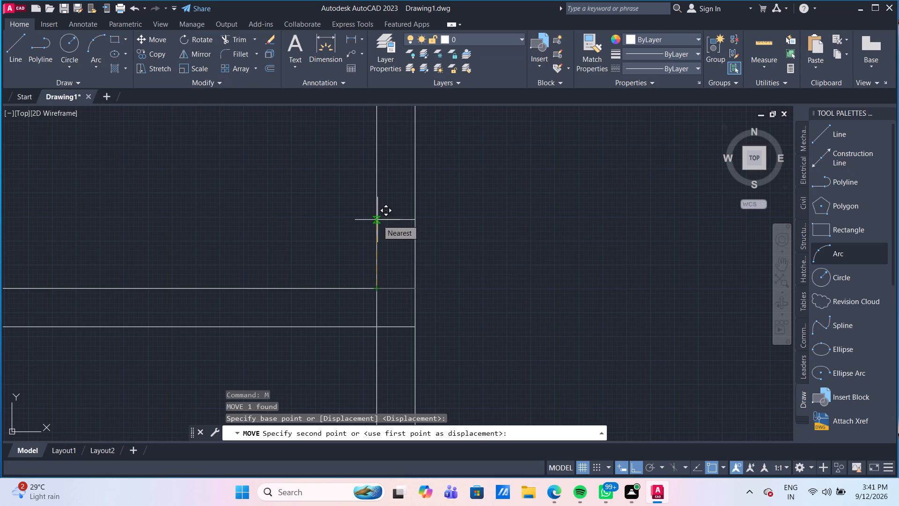
type("2'6\"")
key("Return")
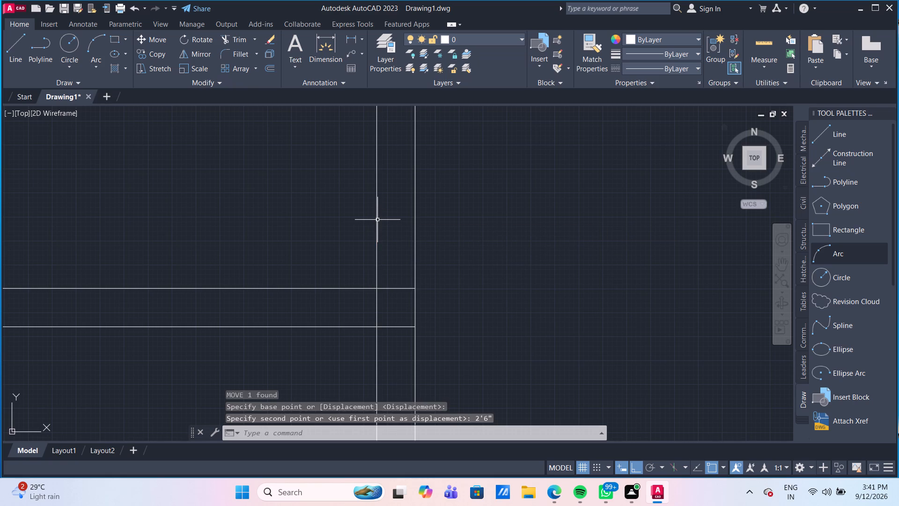
Draw a vertical line along the left outer wall's inner face, between the left room's upper and lower horizontal partitions.
scroll(377, 220, "down", 4)
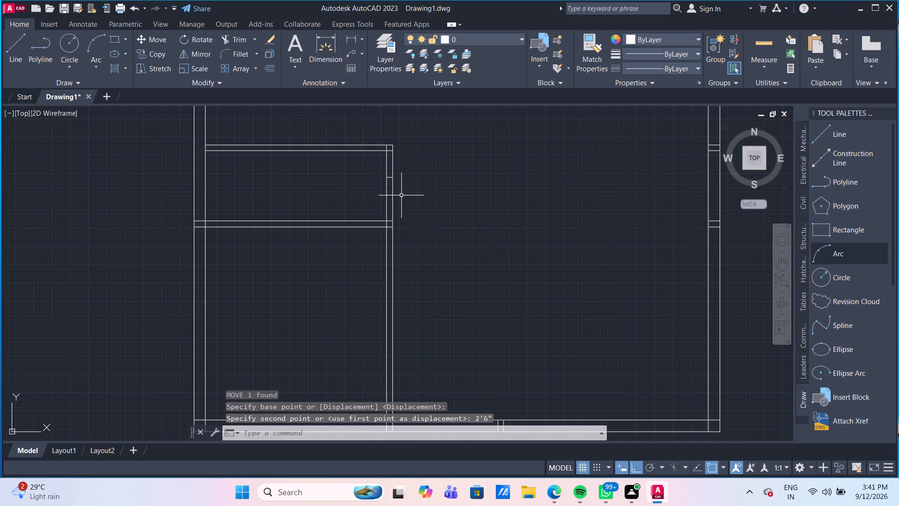
middle_click_drag(418, 183, 420, 212)
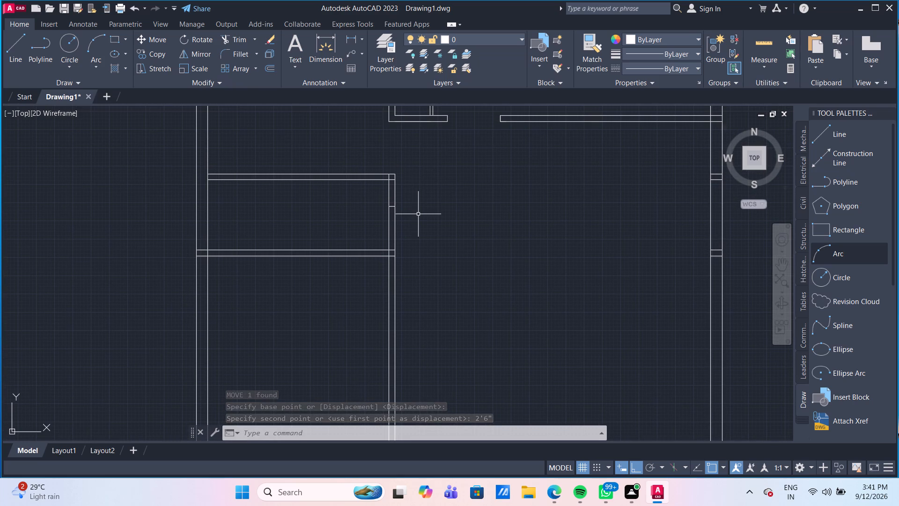
middle_click_drag(418, 213, 410, 253)
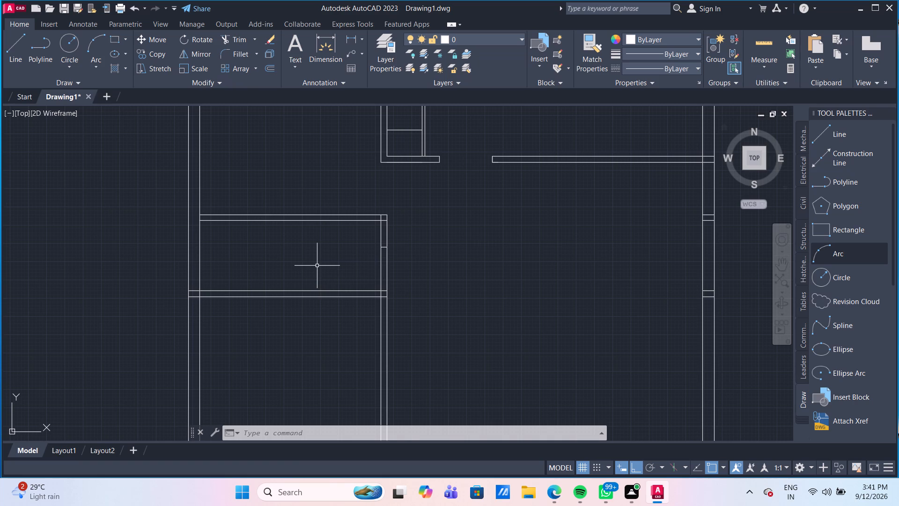
left_click(13, 45)
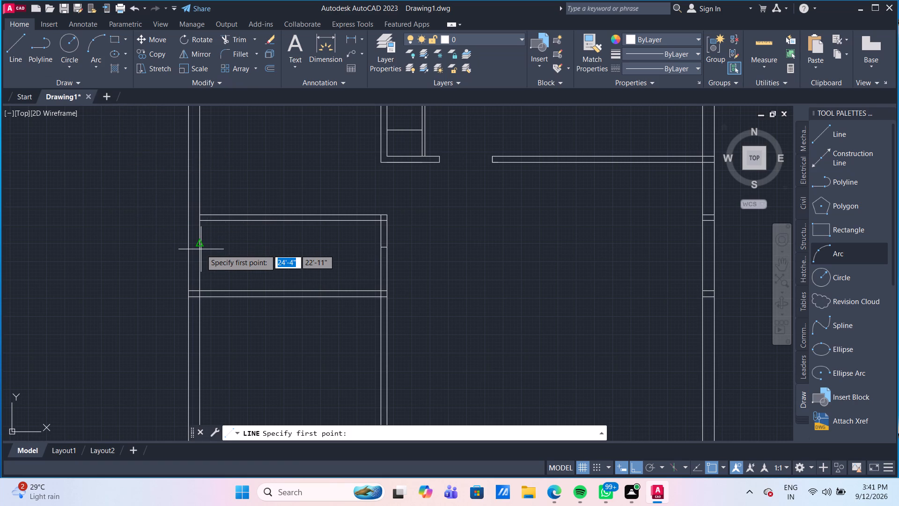
left_click(201, 223)
left_click(201, 291)
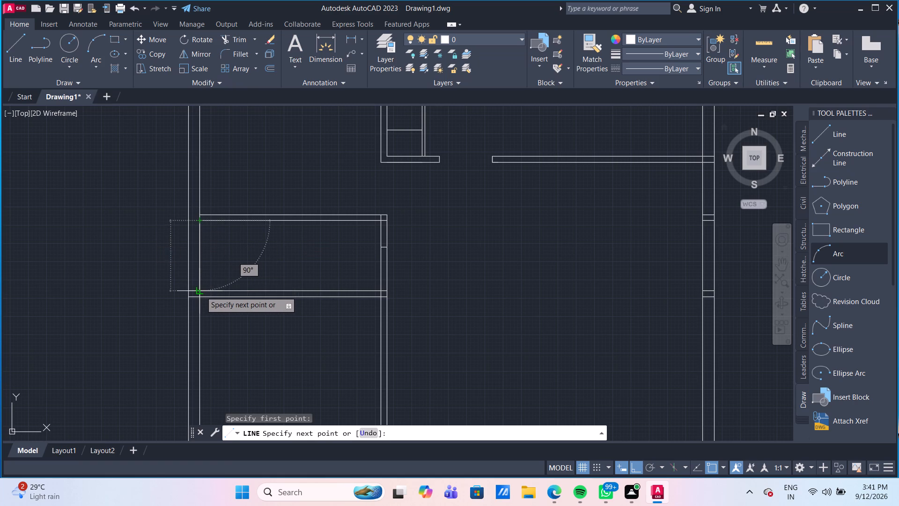
key("Escape")
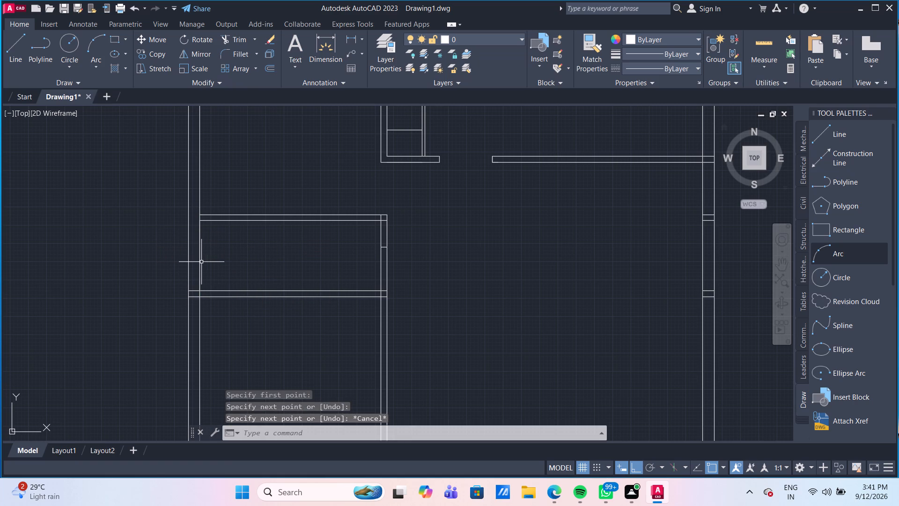
Move the new vertical line 8'4" to the right, away from the left outer wall.
left_click(200, 262)
key("m")
key("Return")
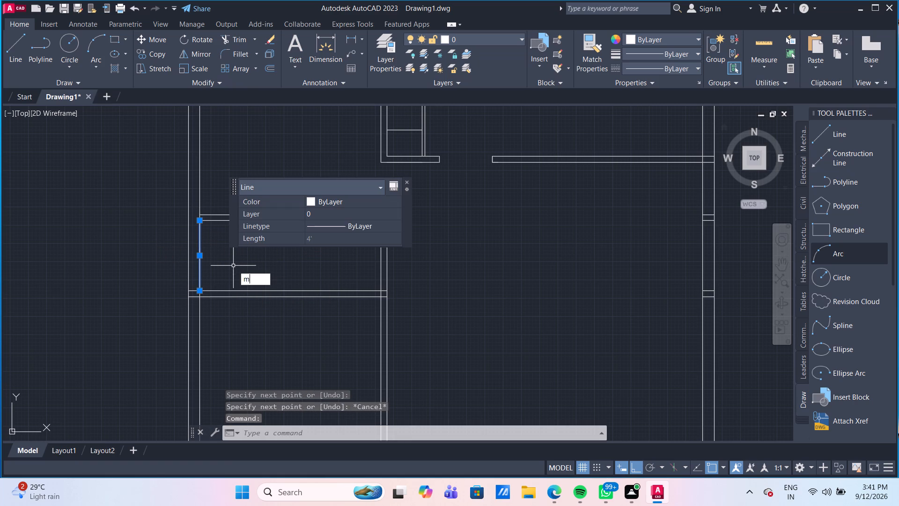
left_click(199, 223)
key("8")
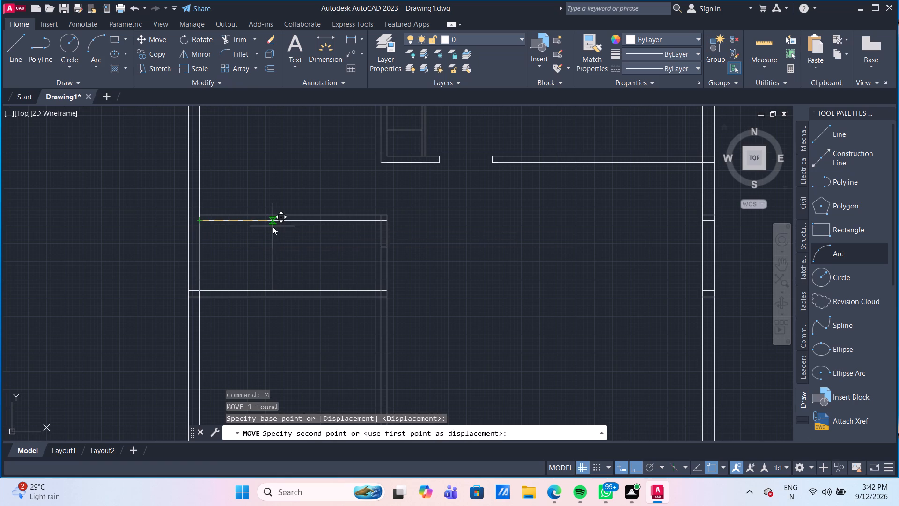
key("apostrophe")
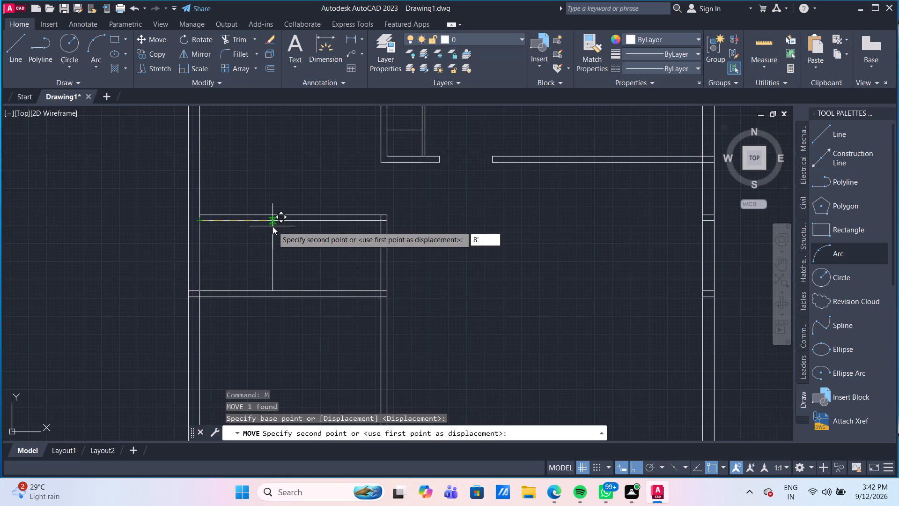
type("4\"")
key("Return")
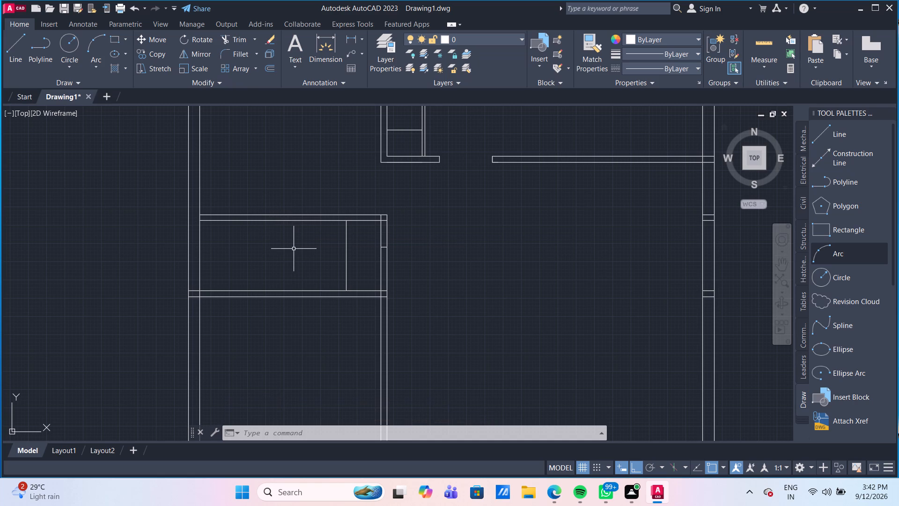
key("Escape")
Offset the moved vertical line 4" to the right to form a thin partition.
scroll(413, 242, "up", 2)
scroll(405, 267, "down", 1)
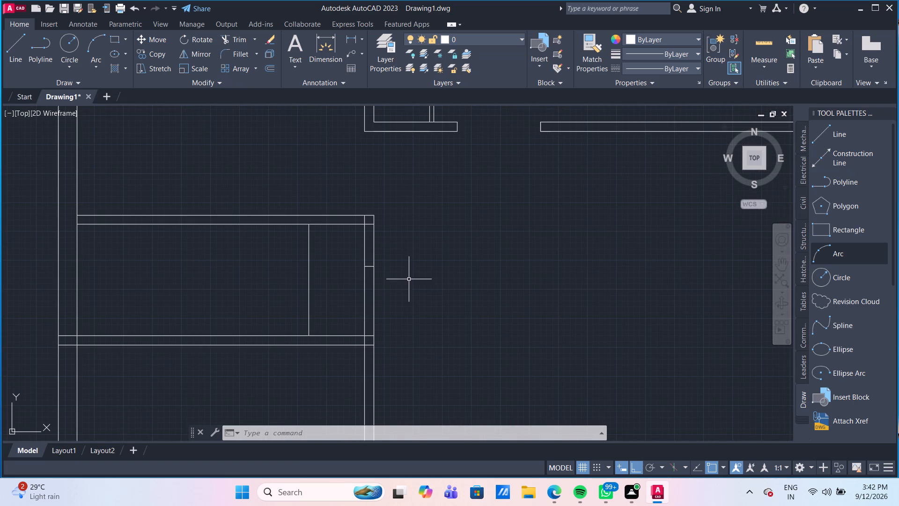
key("o")
key("Return")
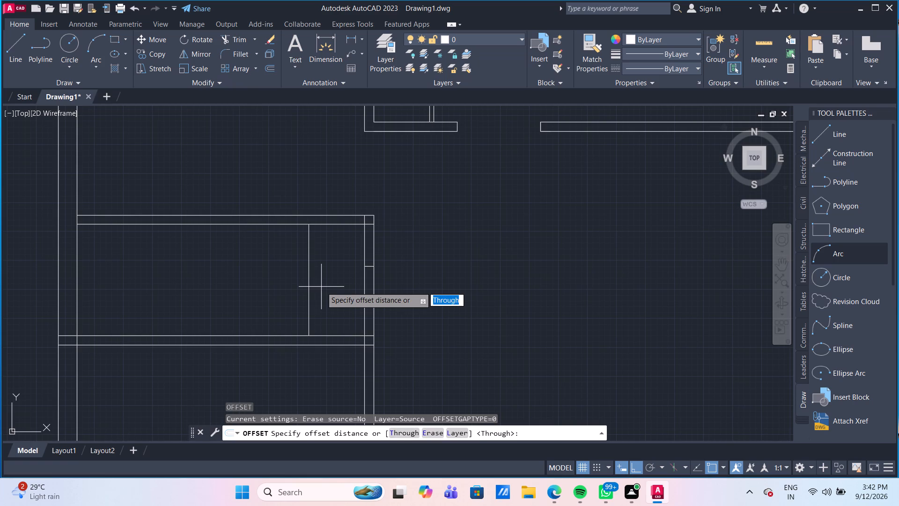
key("Return")
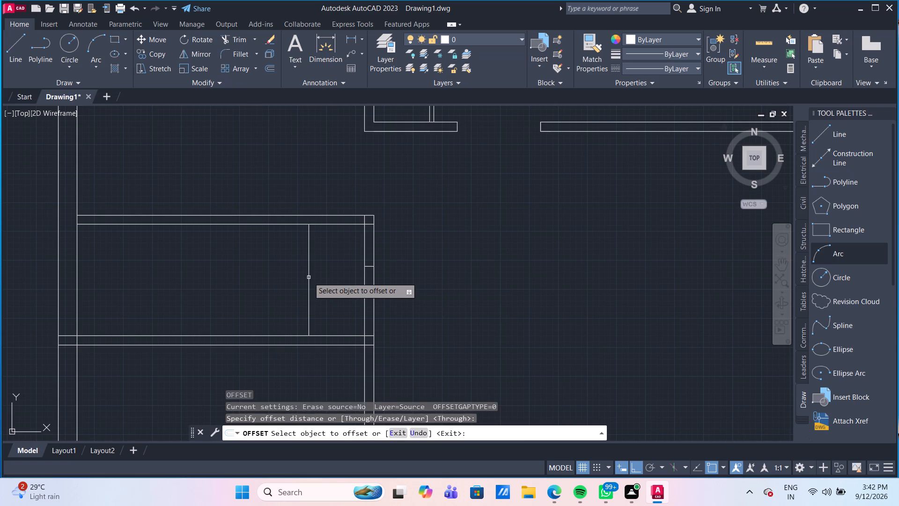
left_click(309, 277)
type("4\"")
key("Return")
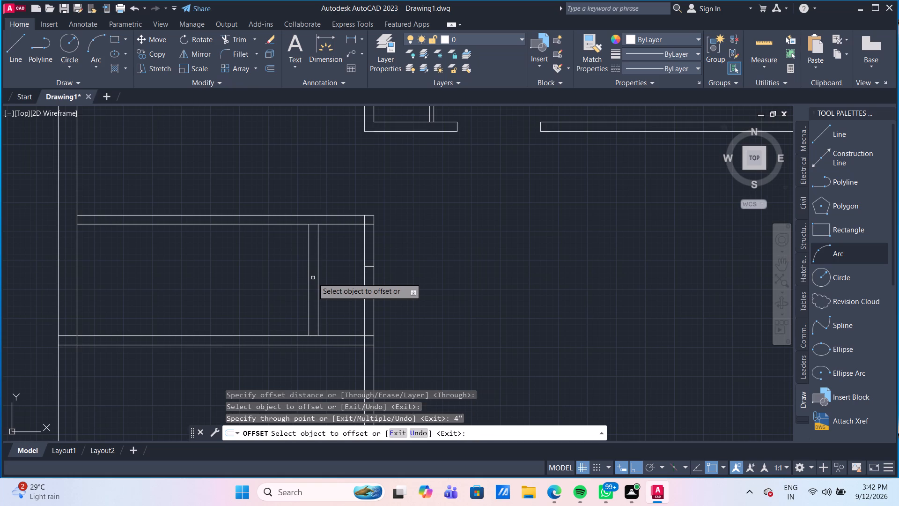
key("Escape")
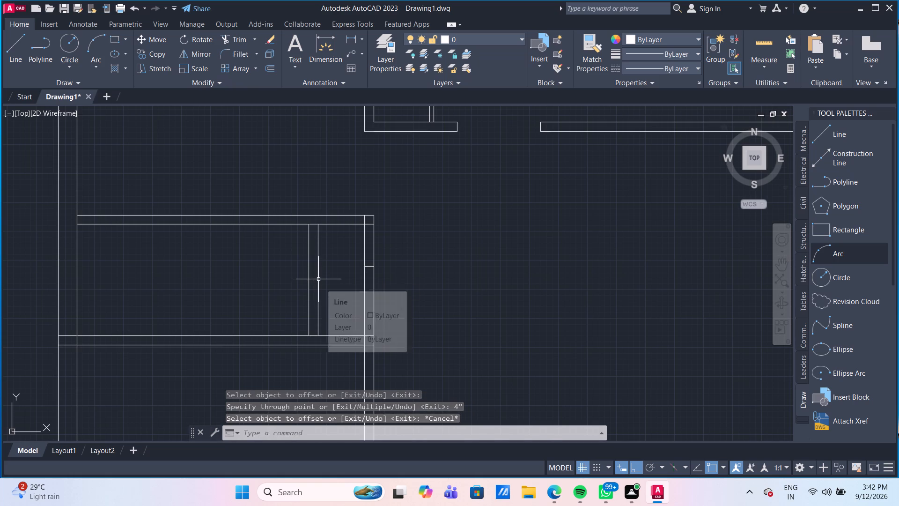
Extend the short 4" line across the first vertical partition to the far line of the new thin partition.
type("ex")
key("Return")
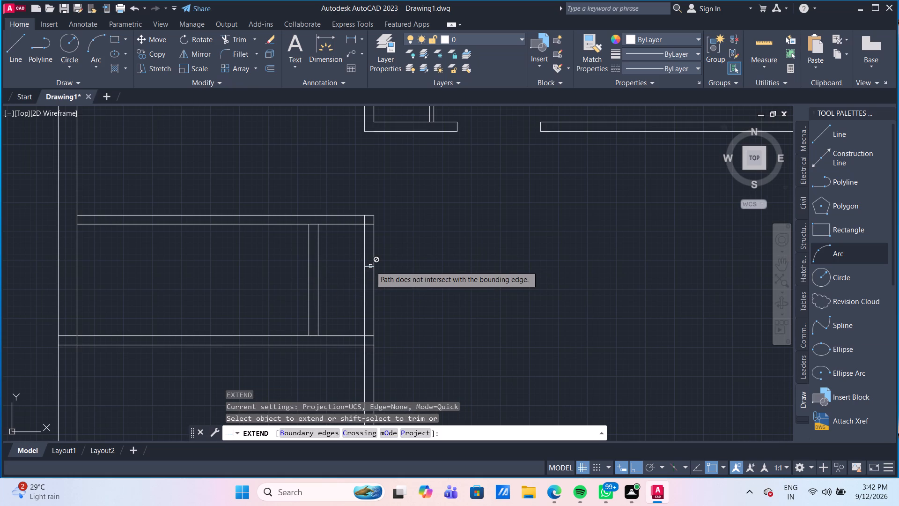
left_click(364, 267)
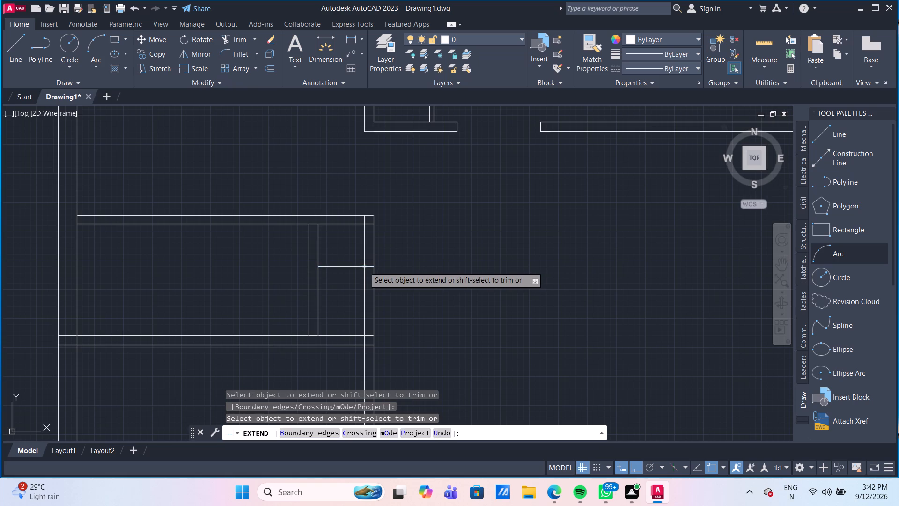
left_click(346, 267)
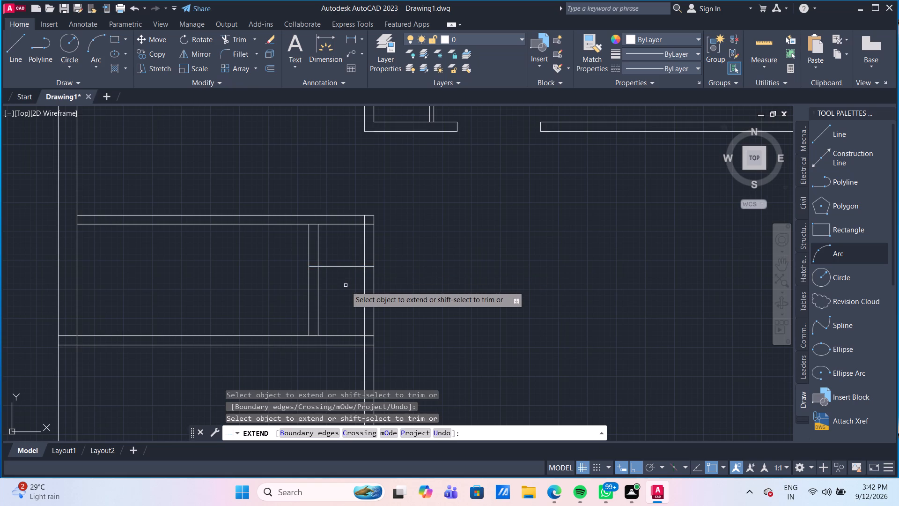
key("Escape")
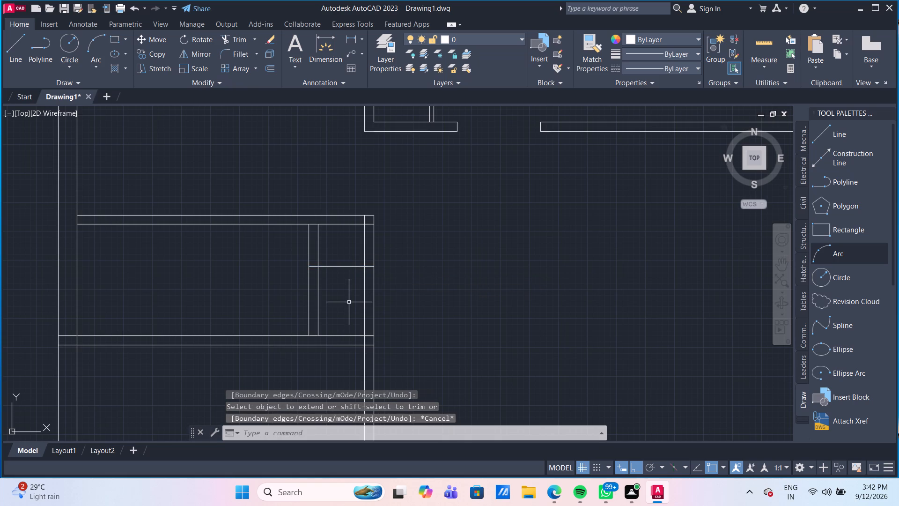
Trim both vertical partitions between the extended line and the left room's lower horizontal partition to open the passage.
type("tr")
key("Return")
left_click(413, 298)
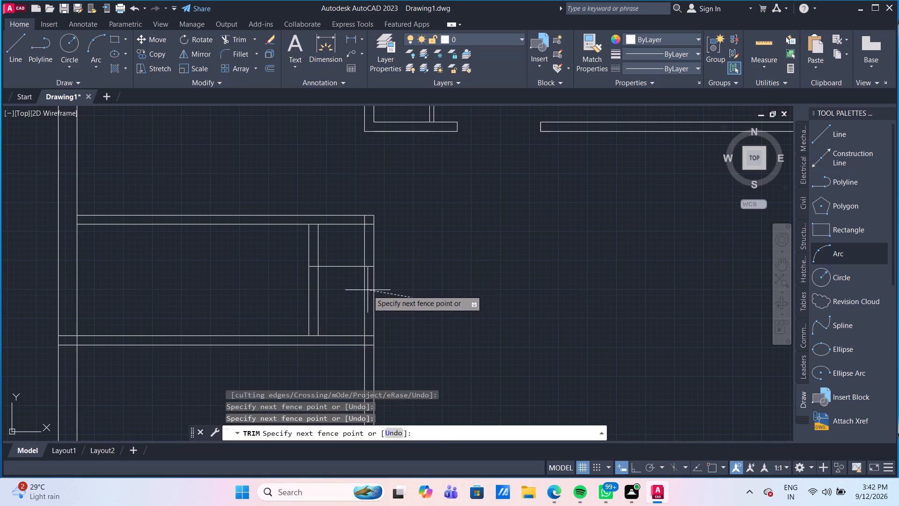
left_click(362, 290)
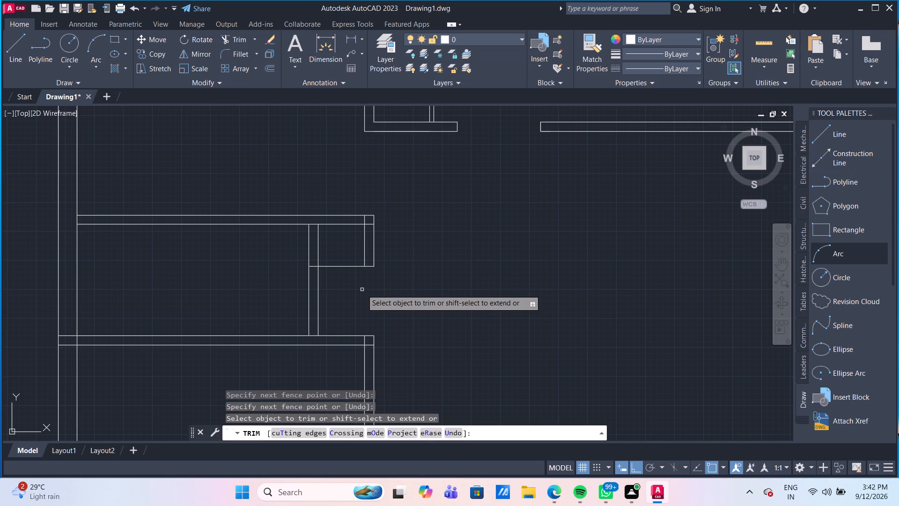
left_click(362, 290)
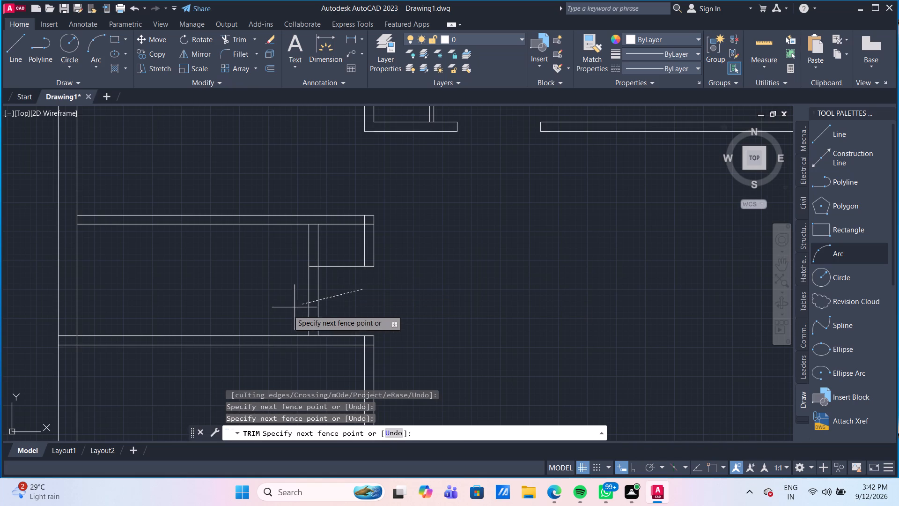
left_click(269, 300)
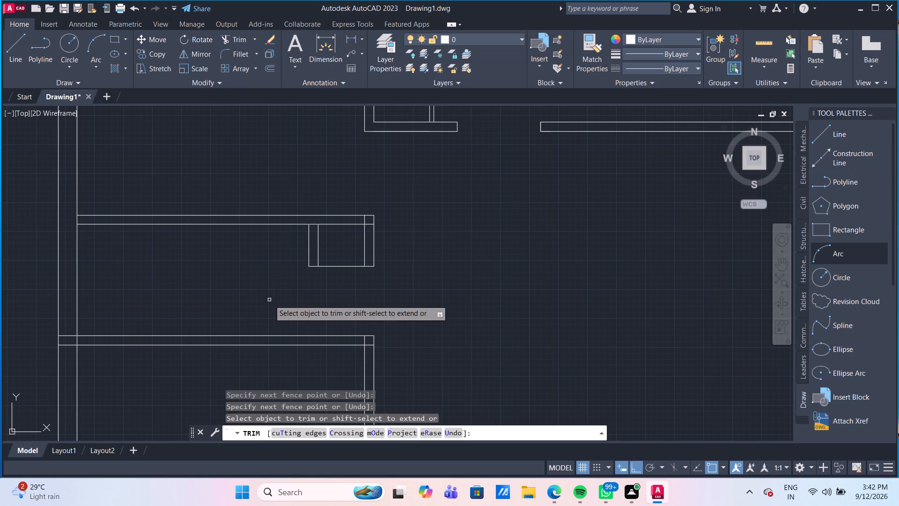
Trim the first vertical partition's outer line below the upper horizontal partition, along with the horizontal stub left beyond the inner line.
left_click(391, 238)
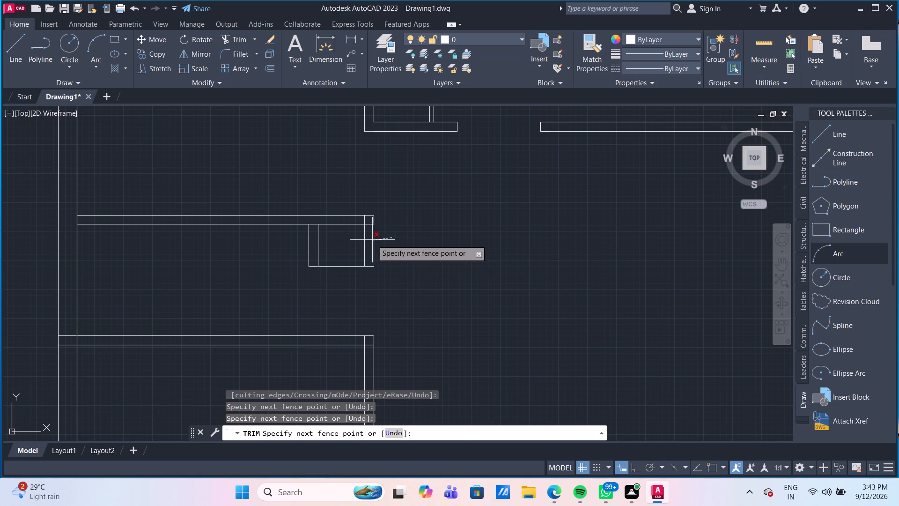
left_click(369, 239)
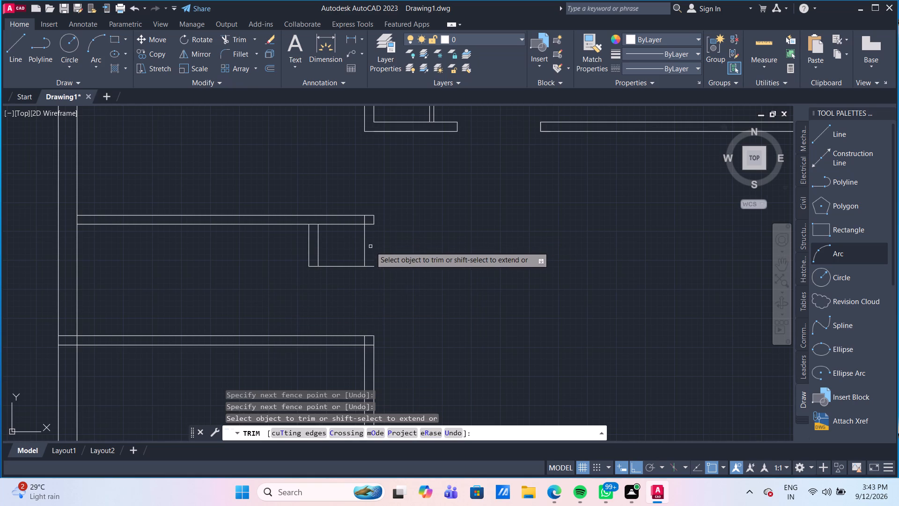
left_click(371, 265)
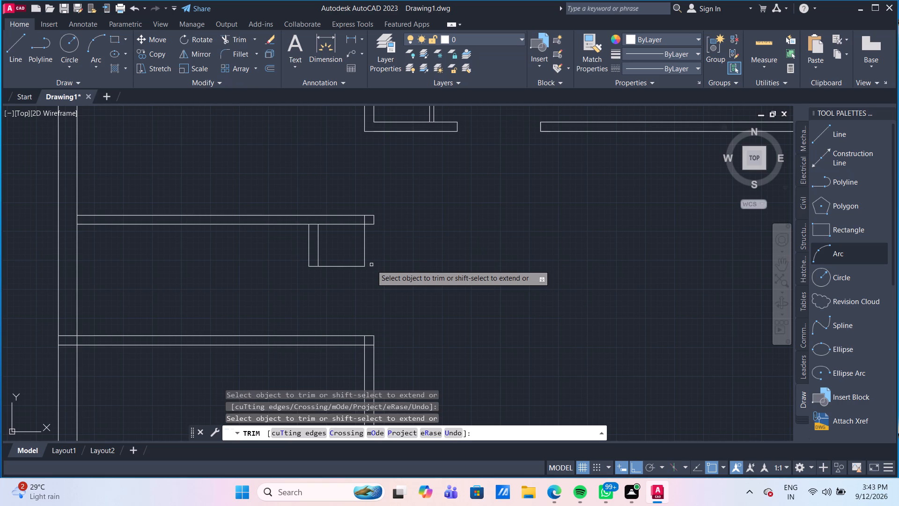
Trim the overlapping lines where the small enclosure's right side and the thin partition meet the upper horizontal partition.
scroll(361, 221, "up", 2)
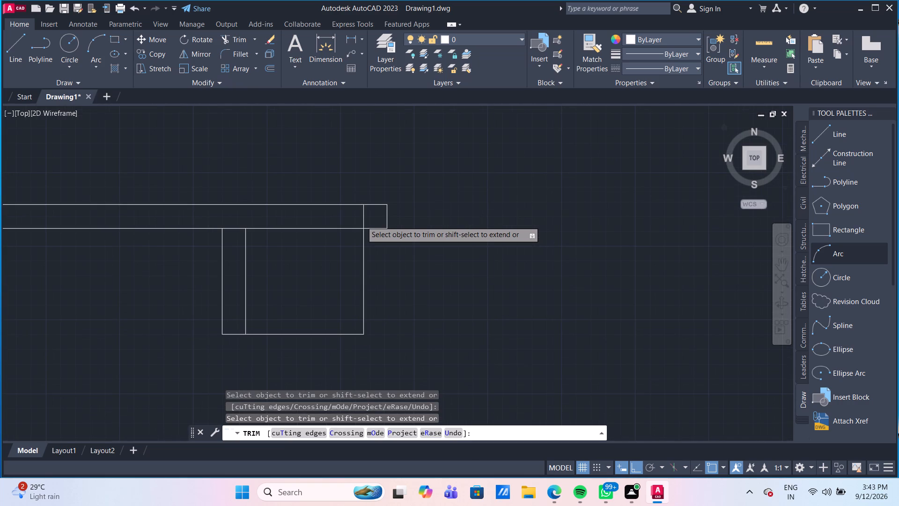
left_click(364, 220)
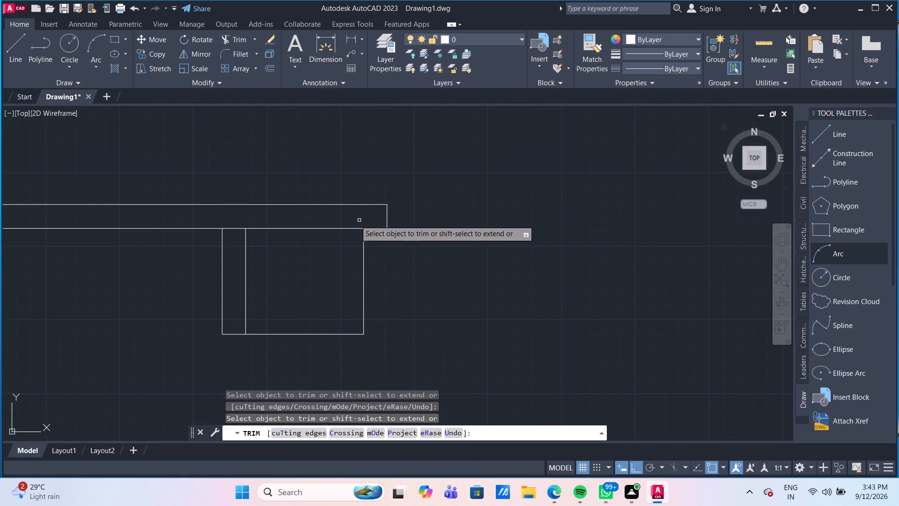
left_click(234, 229)
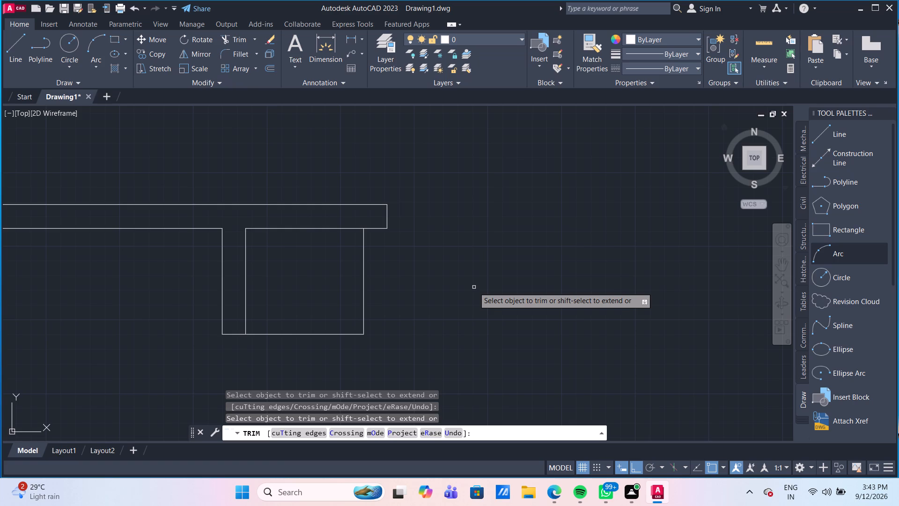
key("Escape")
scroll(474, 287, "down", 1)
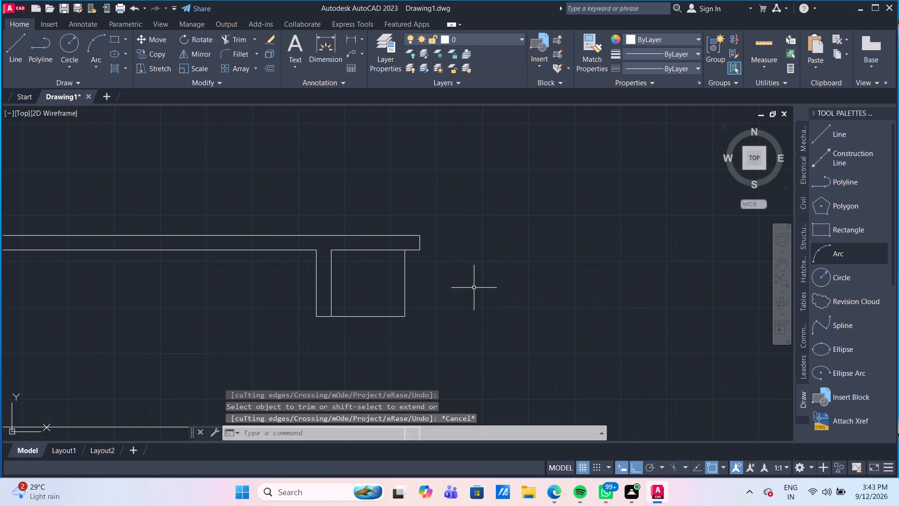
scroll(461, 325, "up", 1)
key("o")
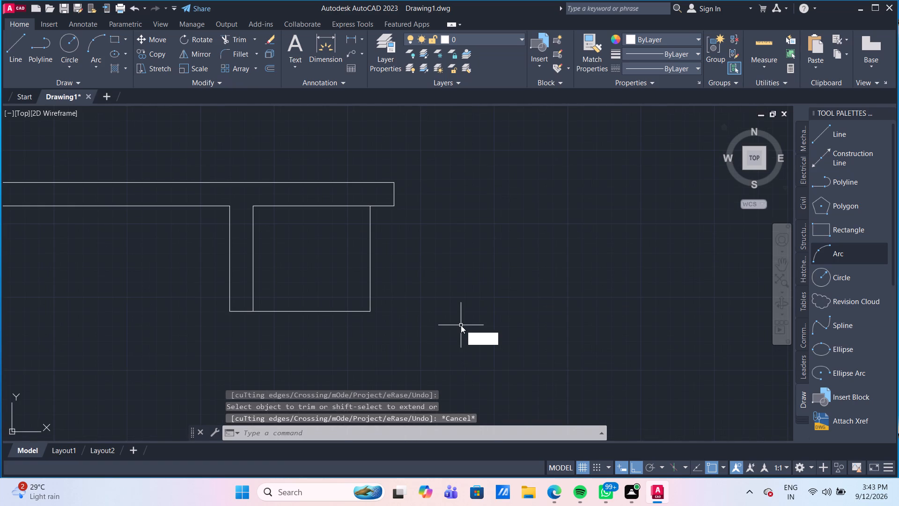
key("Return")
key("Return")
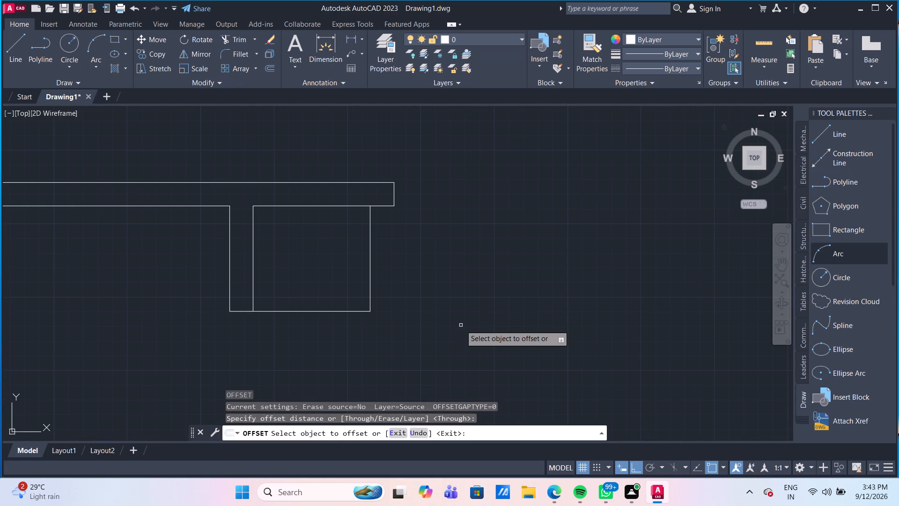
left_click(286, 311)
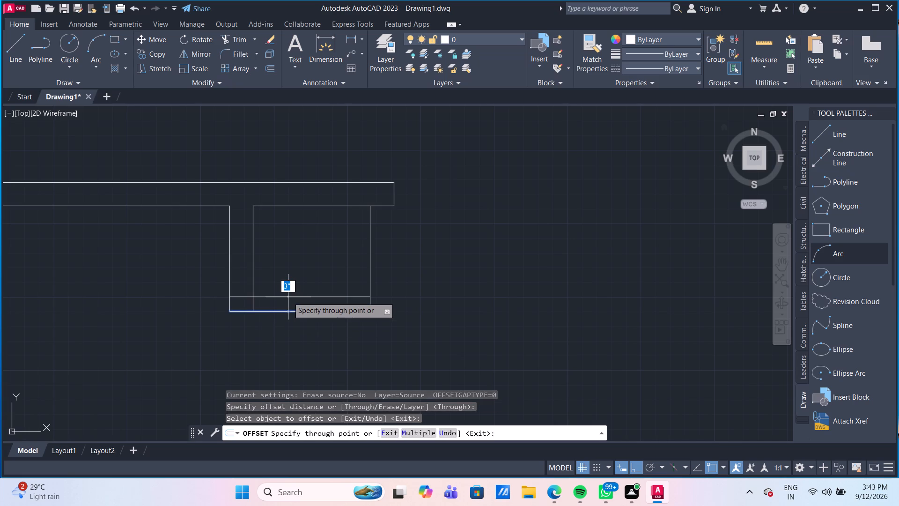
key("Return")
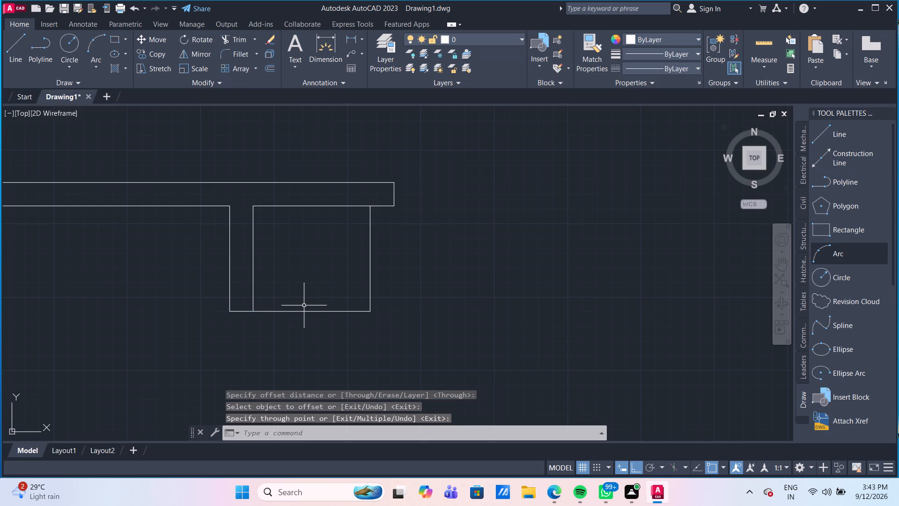
Offset the small enclosure's bottom line 3" upward into the enclosure.
left_click(273, 67)
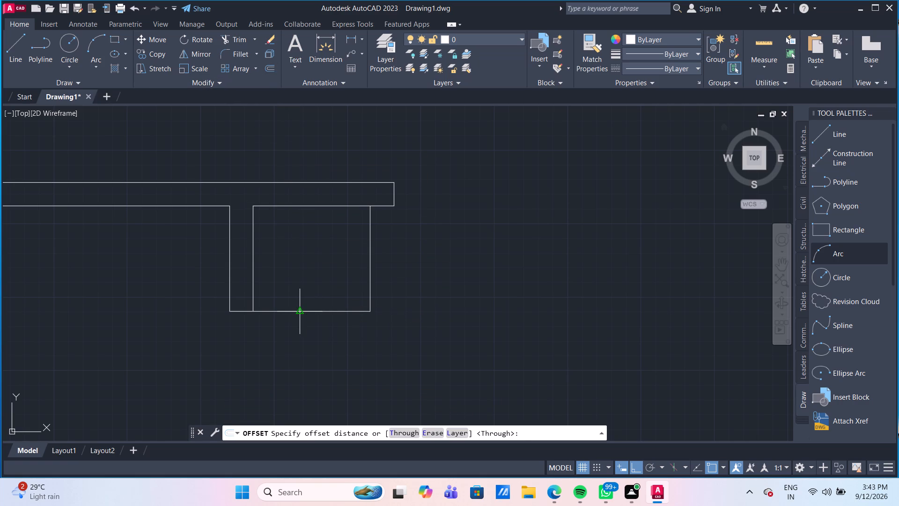
key("Return")
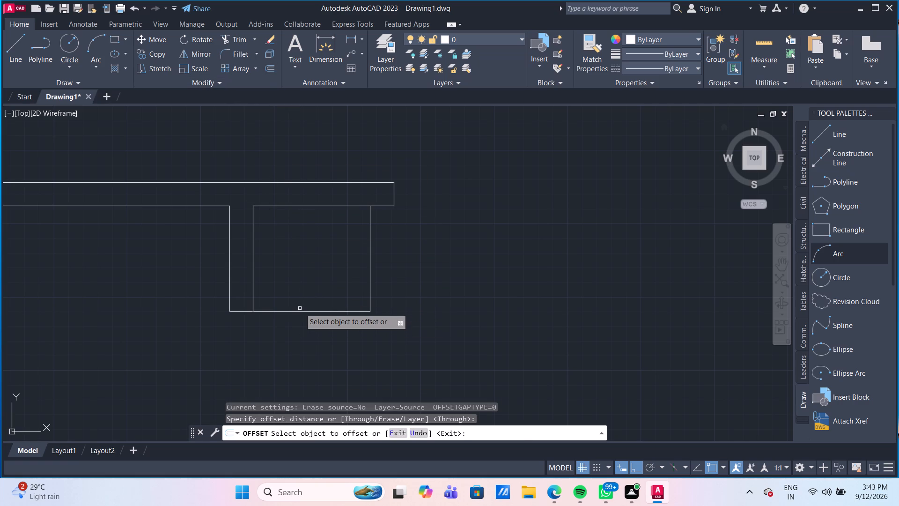
left_click(302, 312)
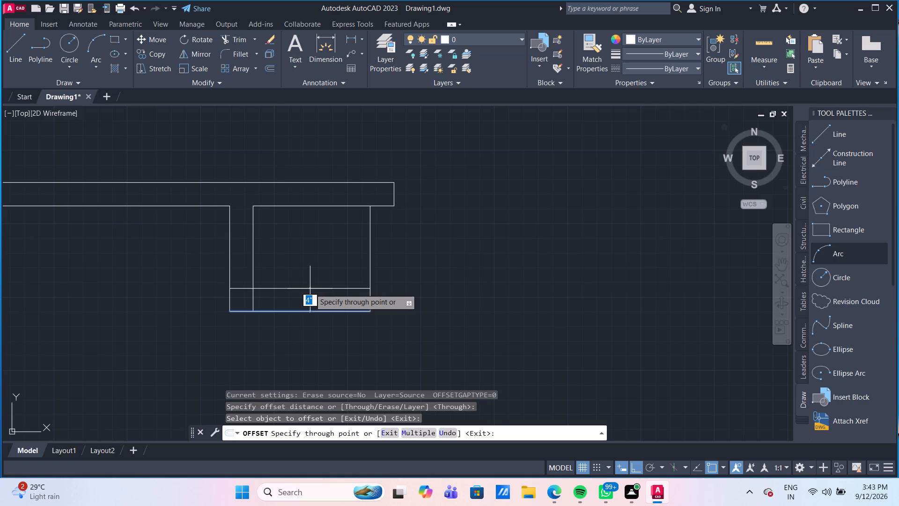
key("3")
key("shift+quotedbl")
key("Return")
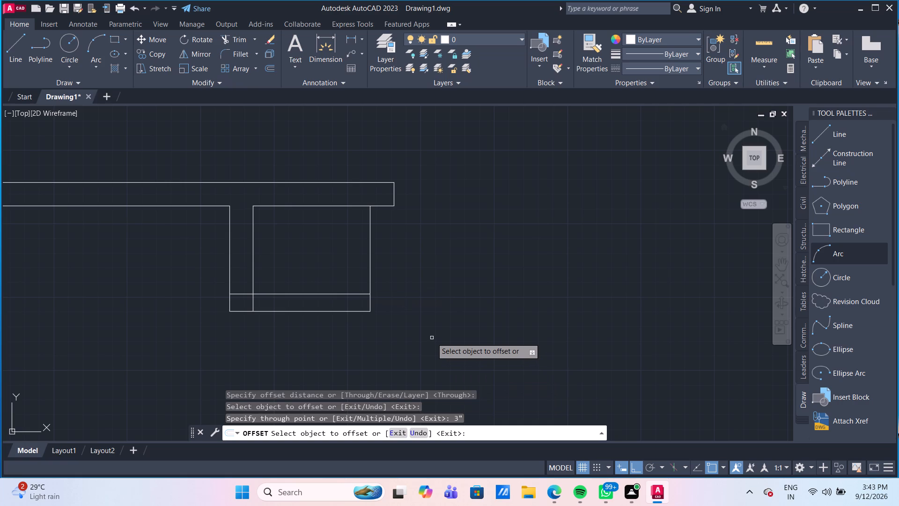
key("Escape")
Trim the enclosure's original bottom line beyond the thin partition and the part of the offset line crossing that partition.
type("yt")
key("Return")
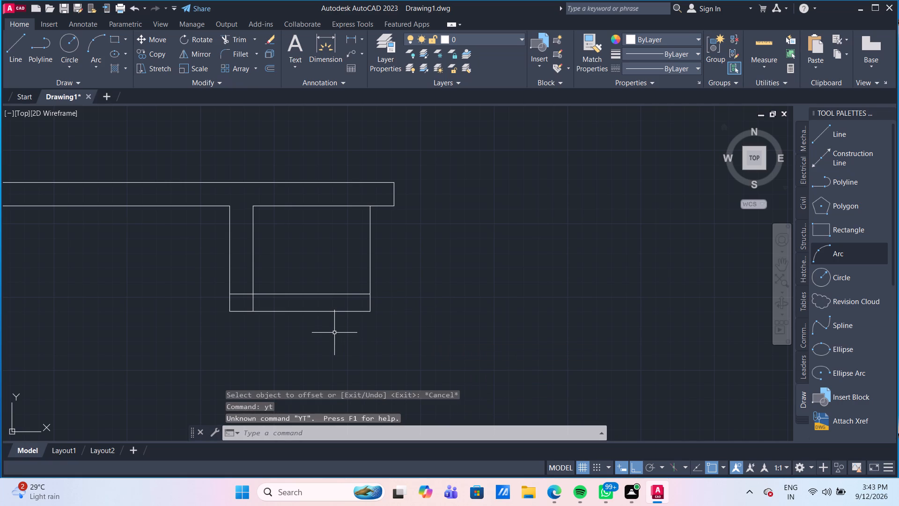
type("tr")
key("Return")
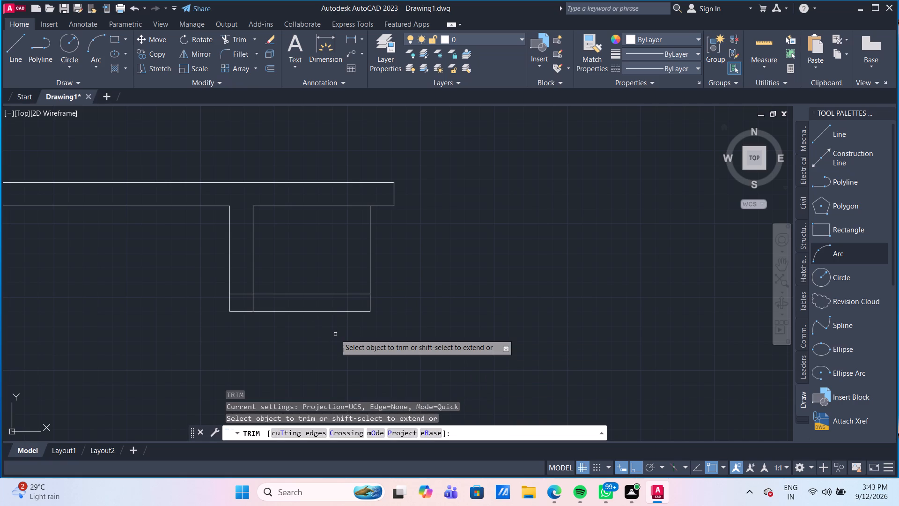
left_click(342, 311)
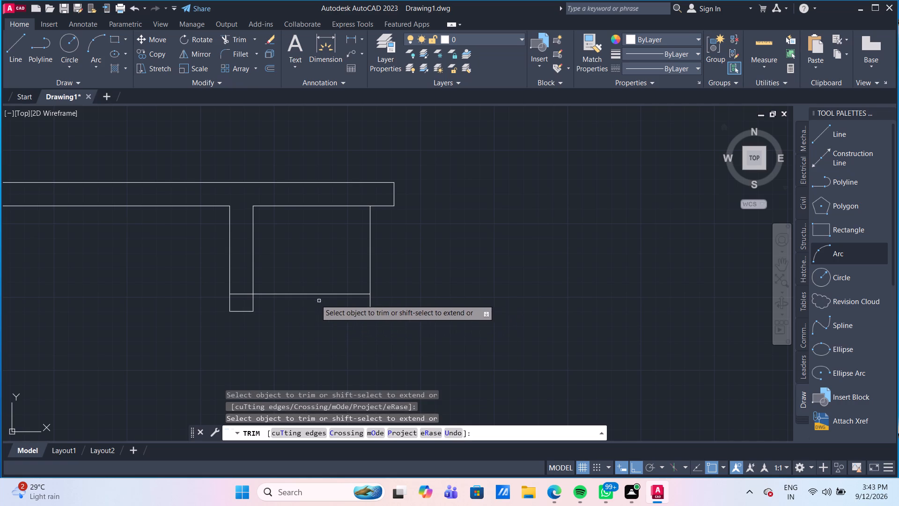
left_click(243, 293)
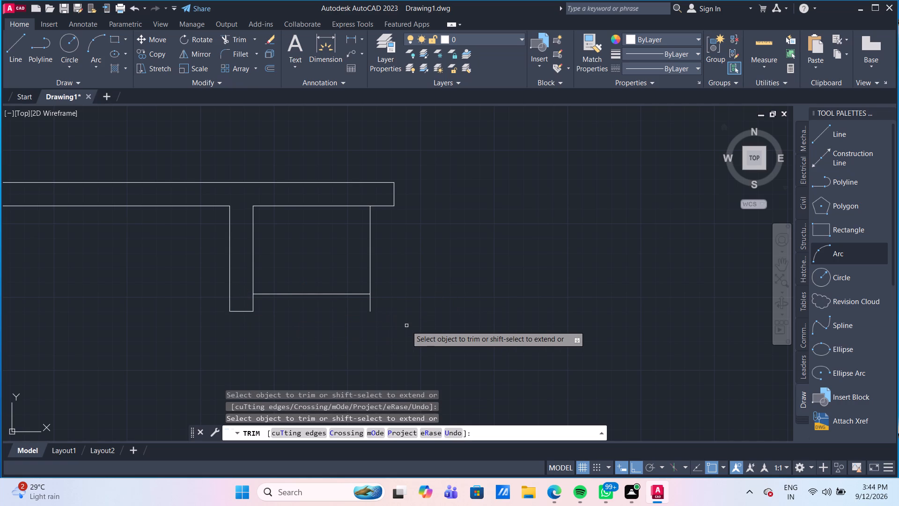
key("Escape")
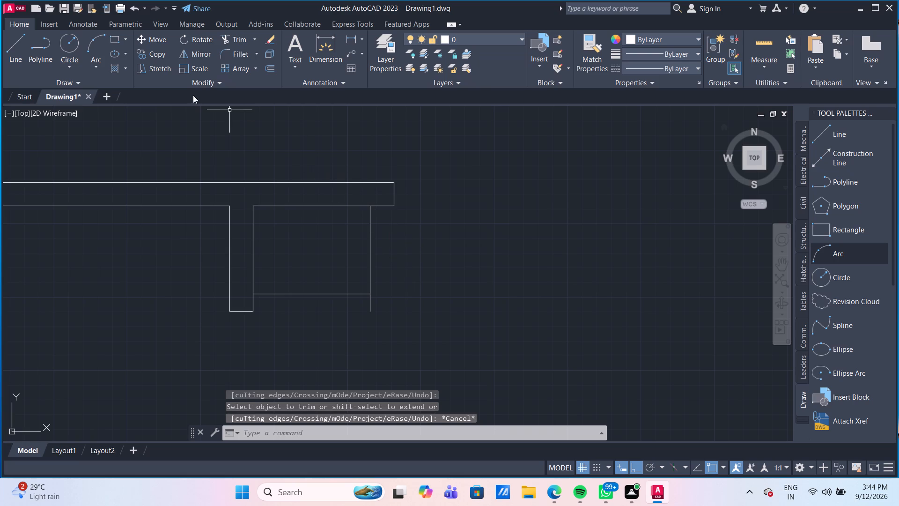
Dimension the enclosure's inner height from the upper partition to the offset line, placing the dimension inside near its right side.
left_click(118, 53)
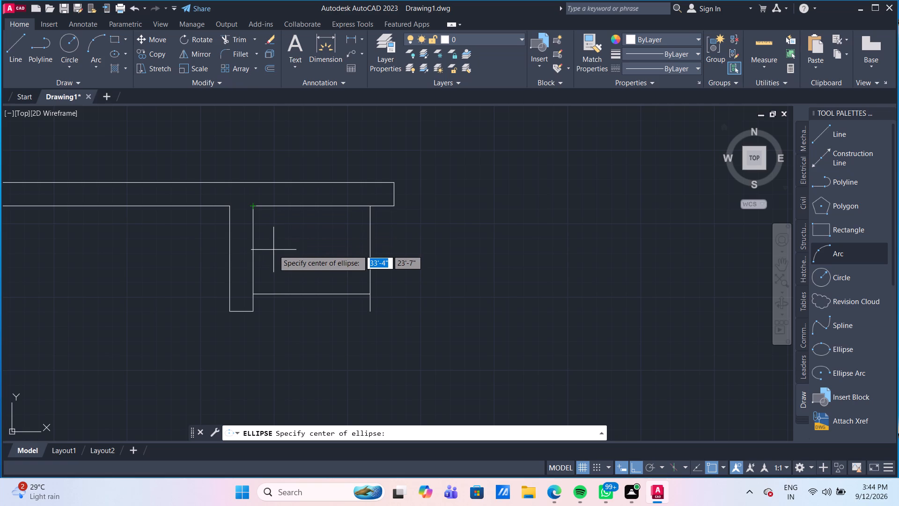
left_click(328, 47)
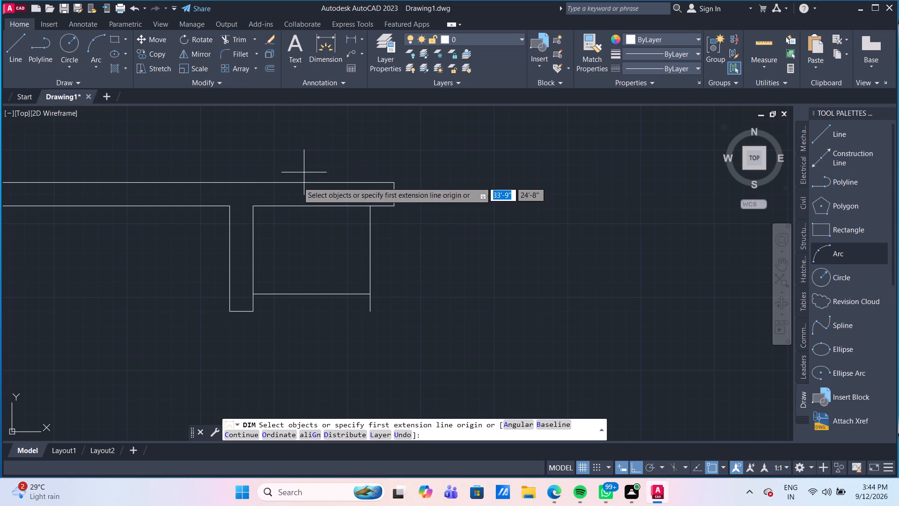
left_click_drag(254, 205, 256, 216)
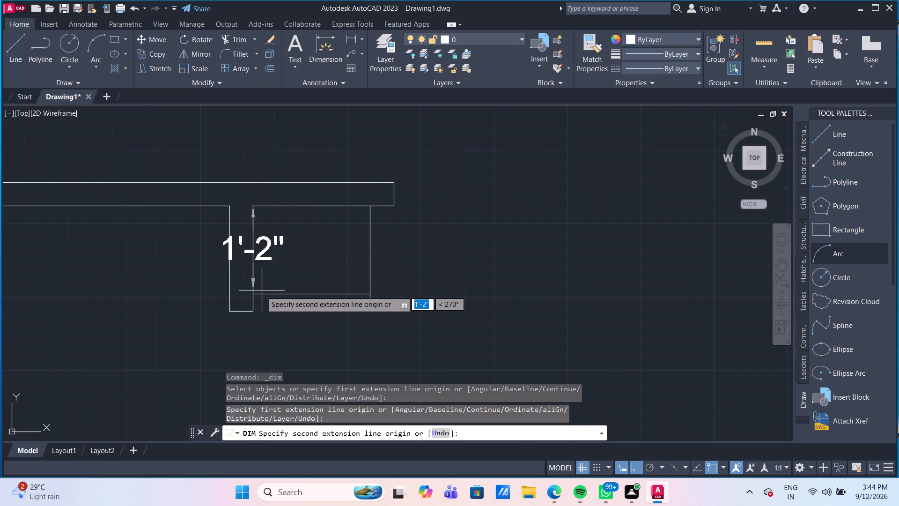
left_click(255, 296)
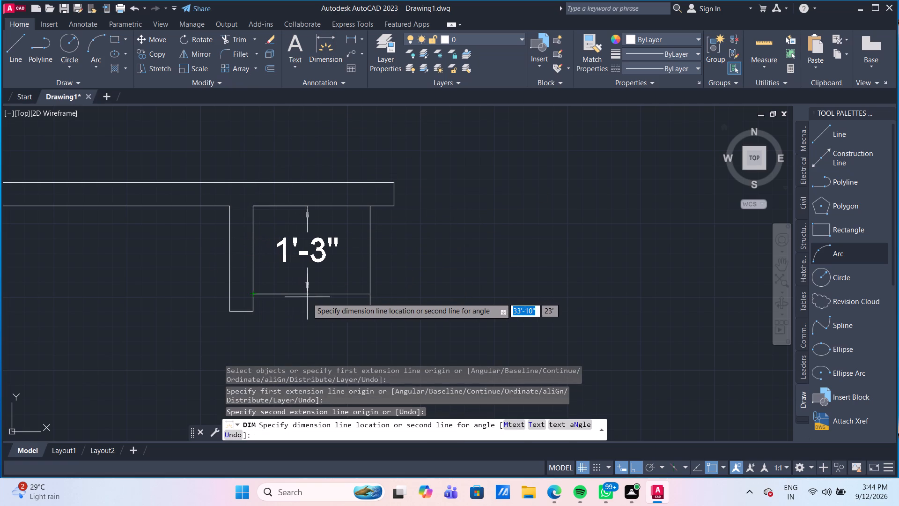
left_click(349, 296)
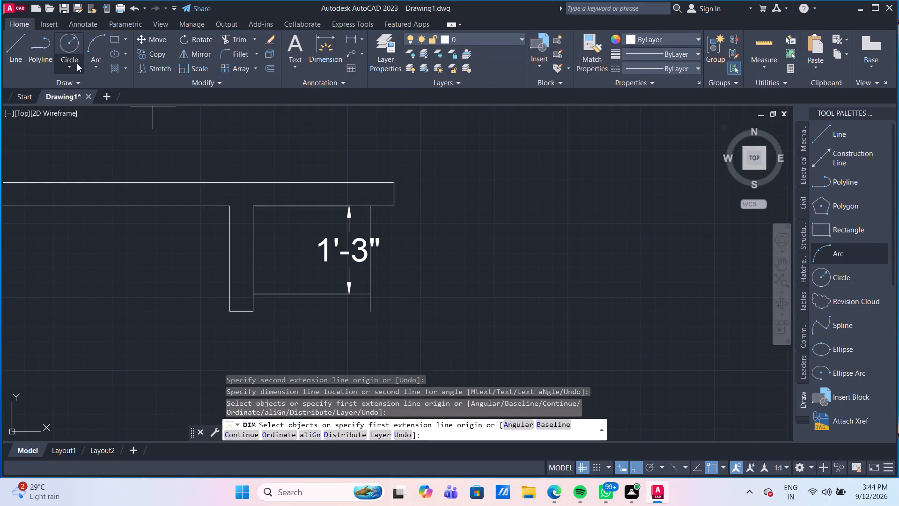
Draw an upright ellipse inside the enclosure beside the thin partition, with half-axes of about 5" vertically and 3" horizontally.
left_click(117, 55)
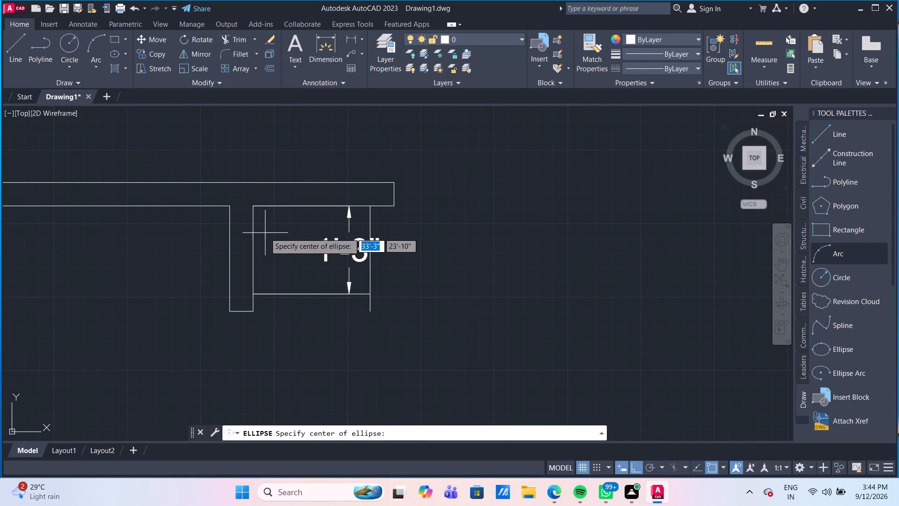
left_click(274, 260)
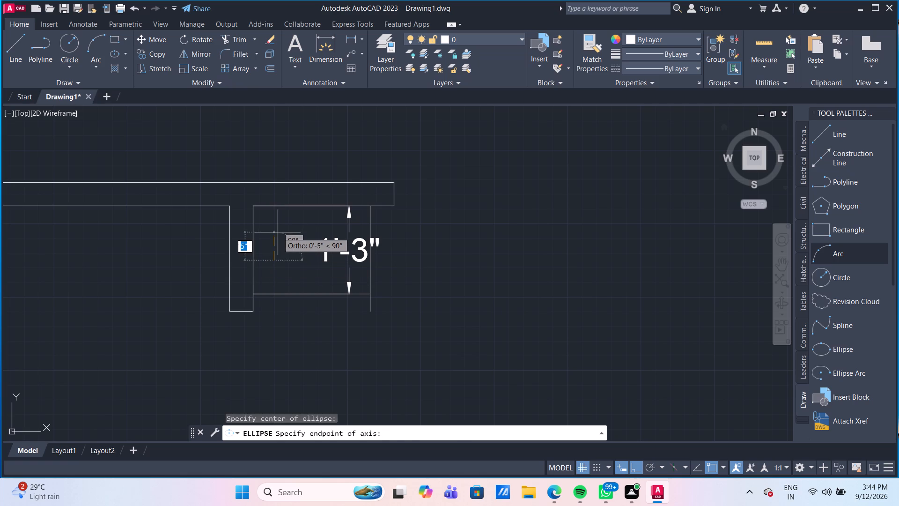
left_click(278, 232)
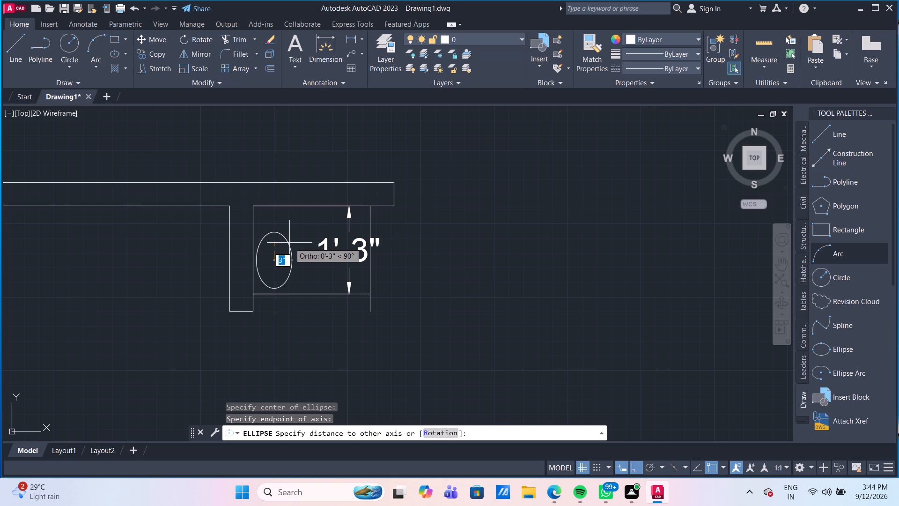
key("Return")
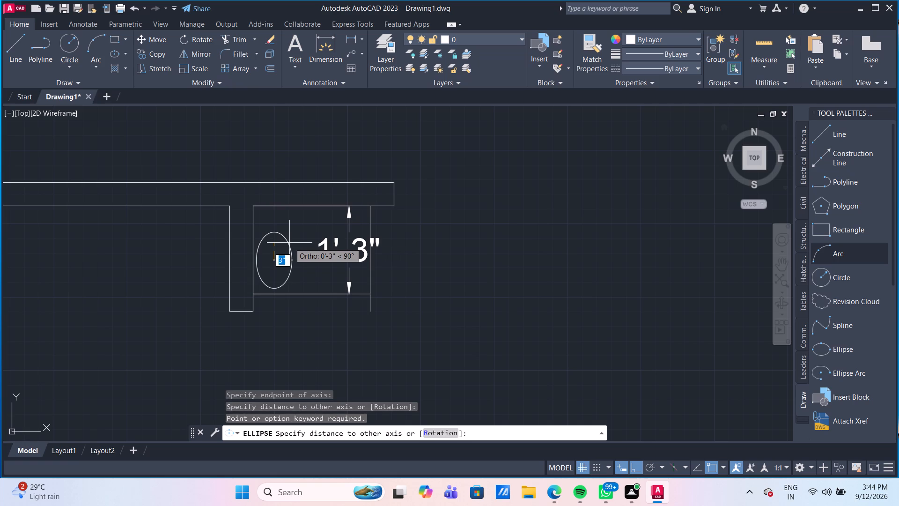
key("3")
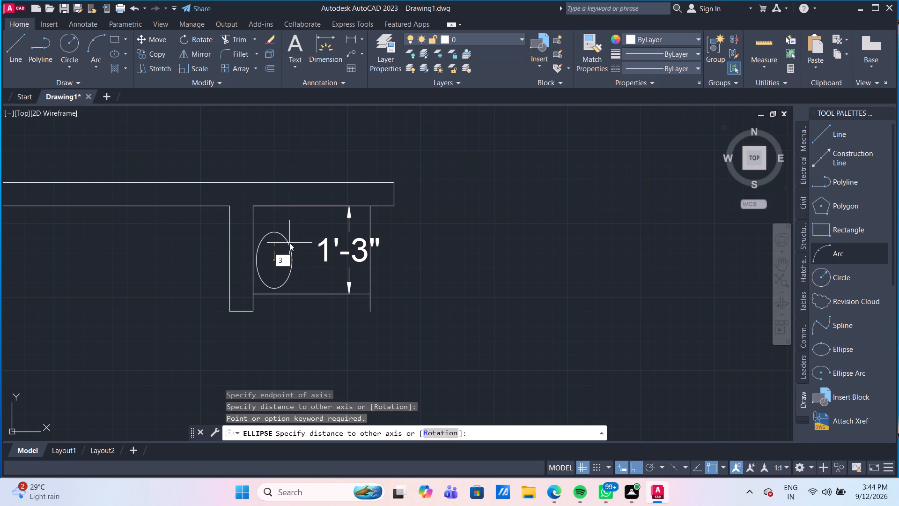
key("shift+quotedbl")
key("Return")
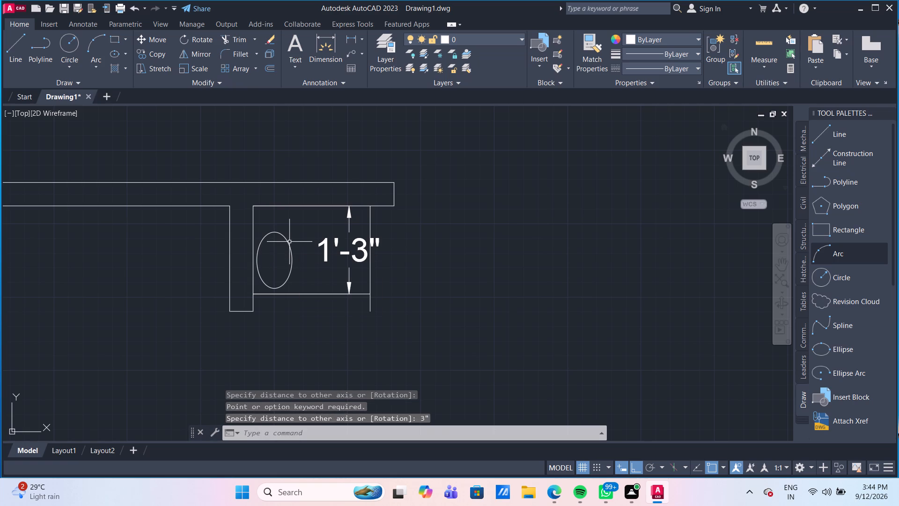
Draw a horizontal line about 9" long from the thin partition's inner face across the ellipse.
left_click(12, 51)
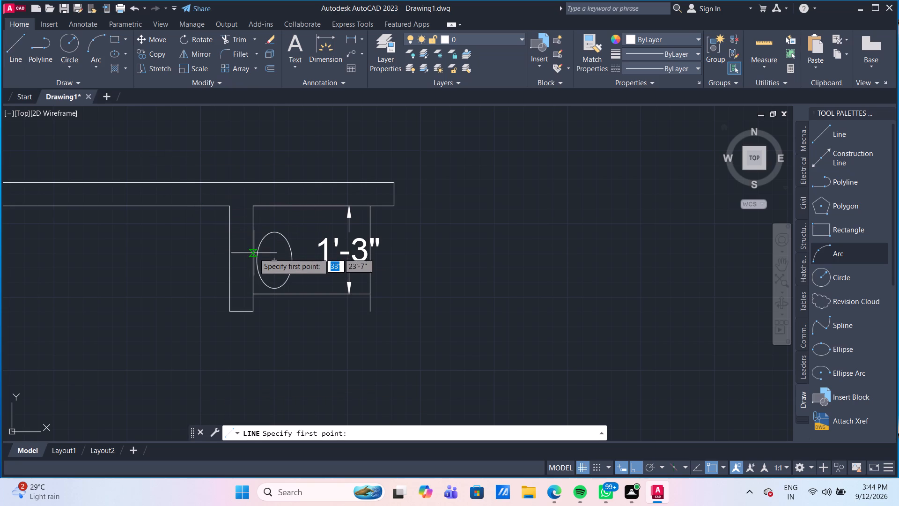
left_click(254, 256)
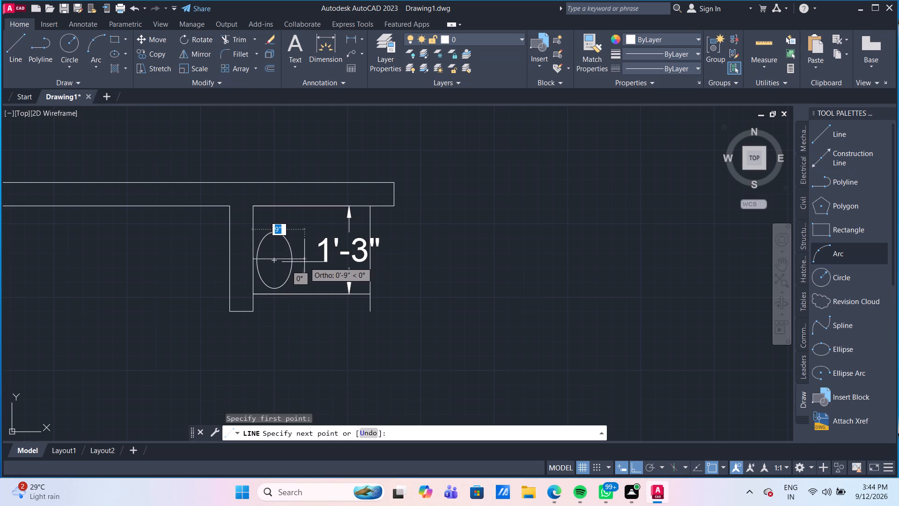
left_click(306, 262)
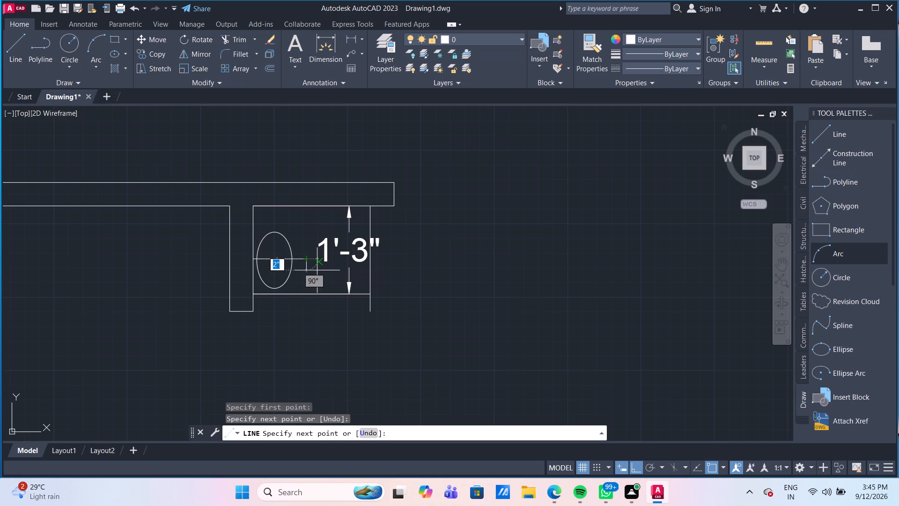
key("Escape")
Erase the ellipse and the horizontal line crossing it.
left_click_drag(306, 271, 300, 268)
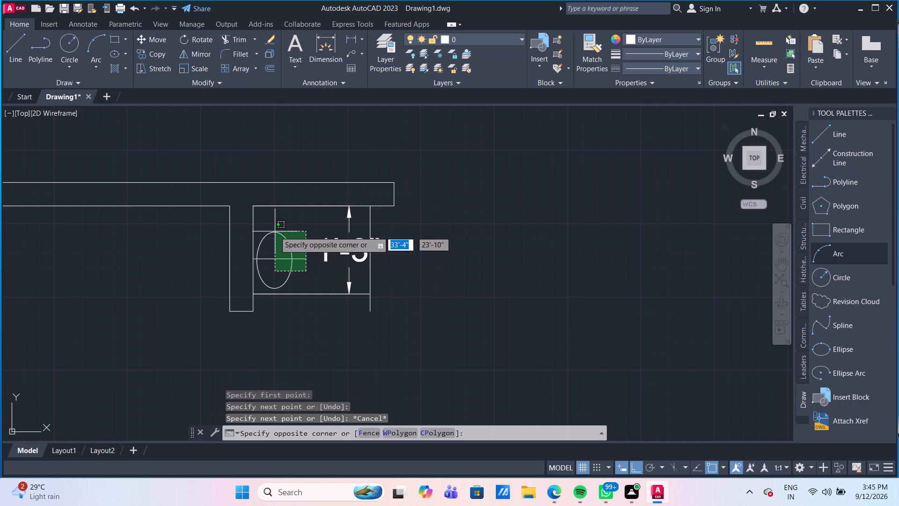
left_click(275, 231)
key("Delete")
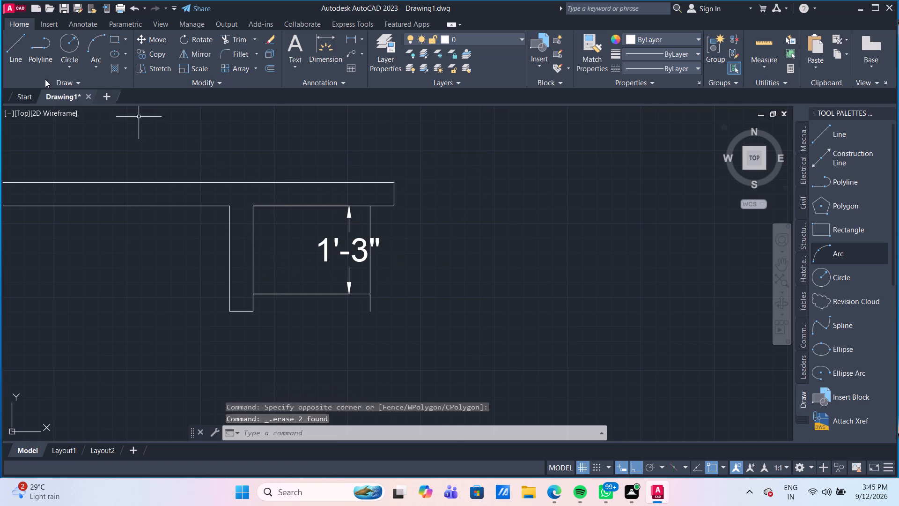
Draw a horizontal line about 4" long inside the enclosure, locating its start point with a 7.5" distance.
left_click(24, 45)
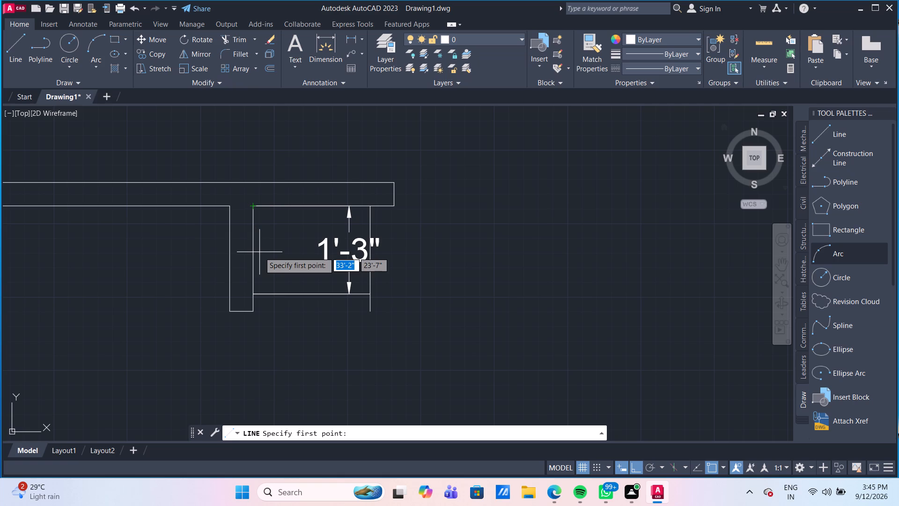
type("7.5\"")
key("Return")
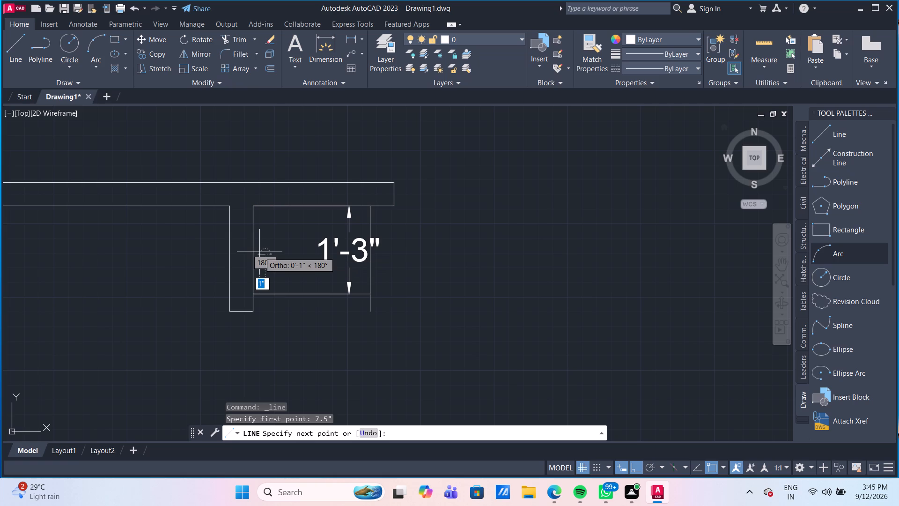
left_click(290, 258)
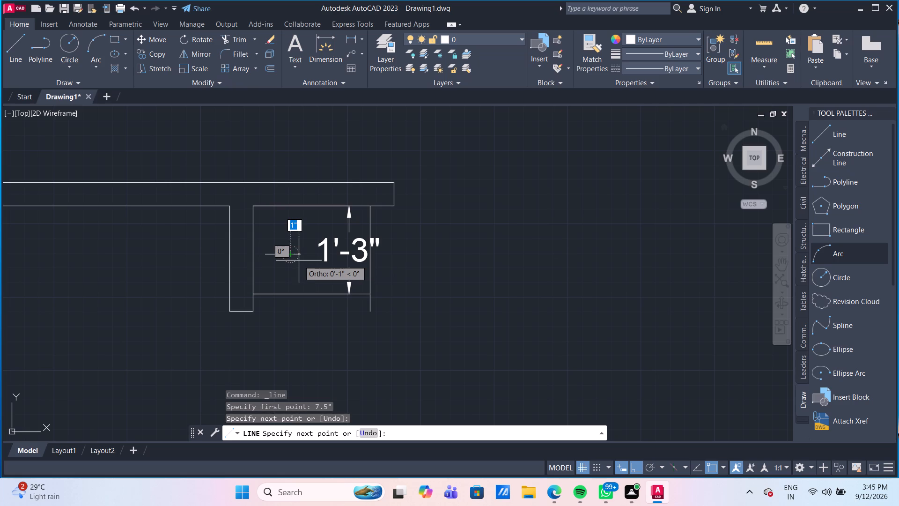
key("Escape")
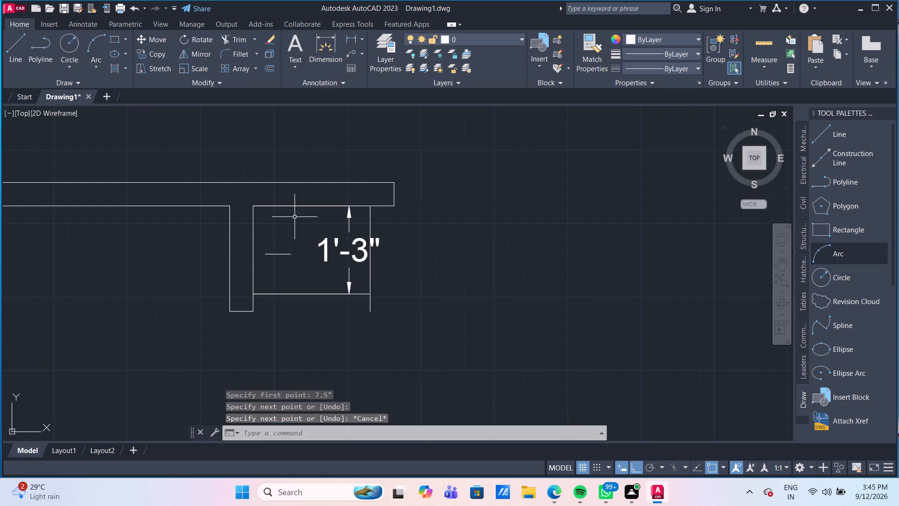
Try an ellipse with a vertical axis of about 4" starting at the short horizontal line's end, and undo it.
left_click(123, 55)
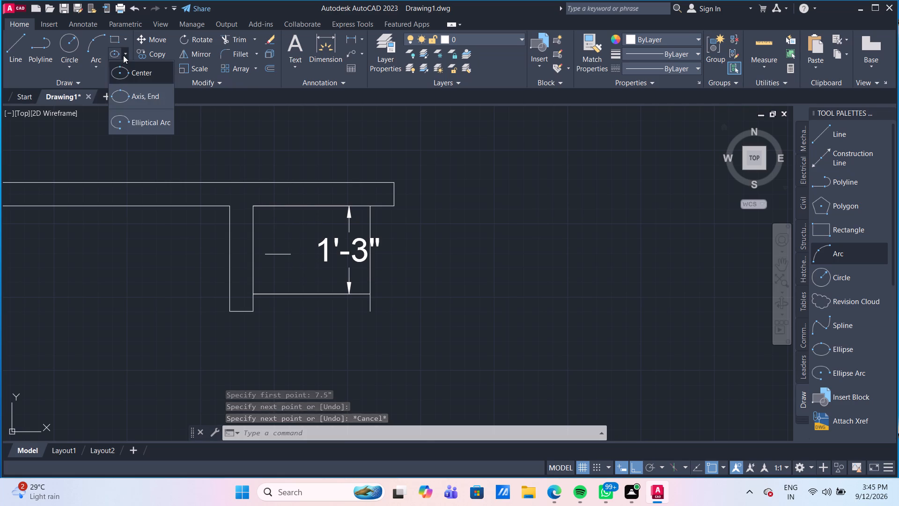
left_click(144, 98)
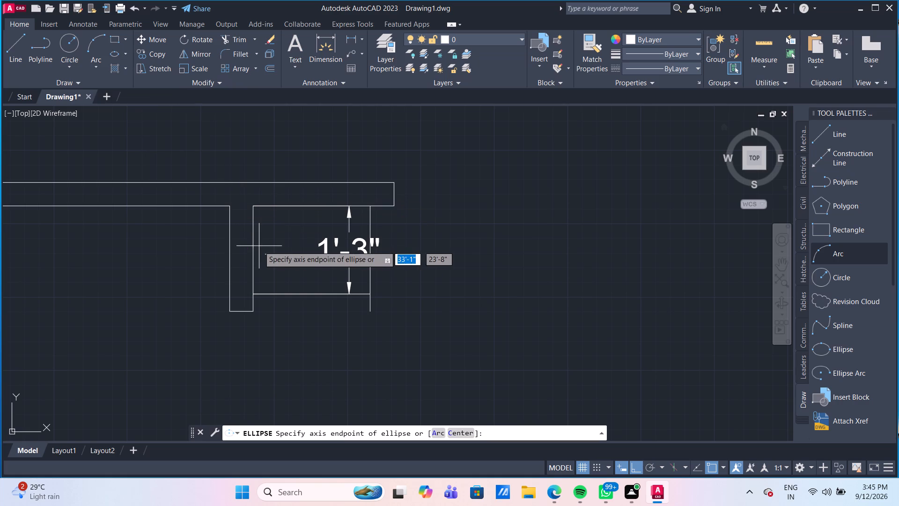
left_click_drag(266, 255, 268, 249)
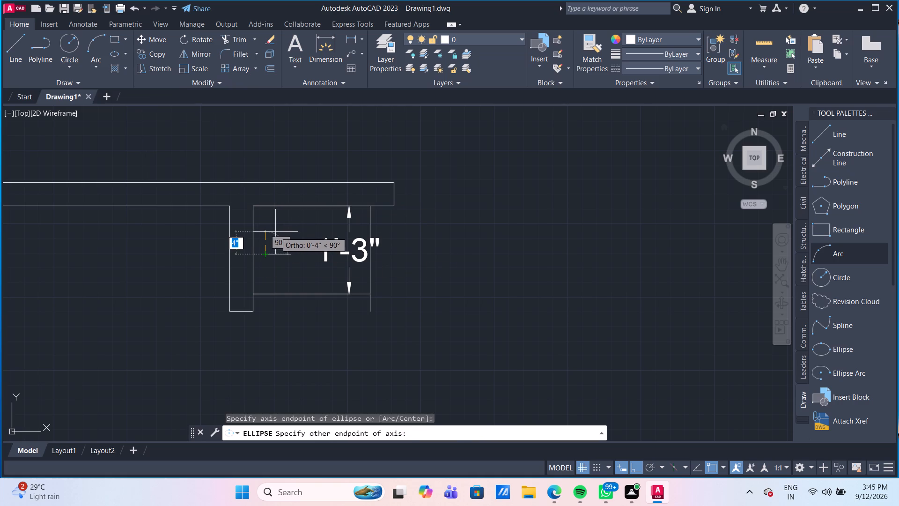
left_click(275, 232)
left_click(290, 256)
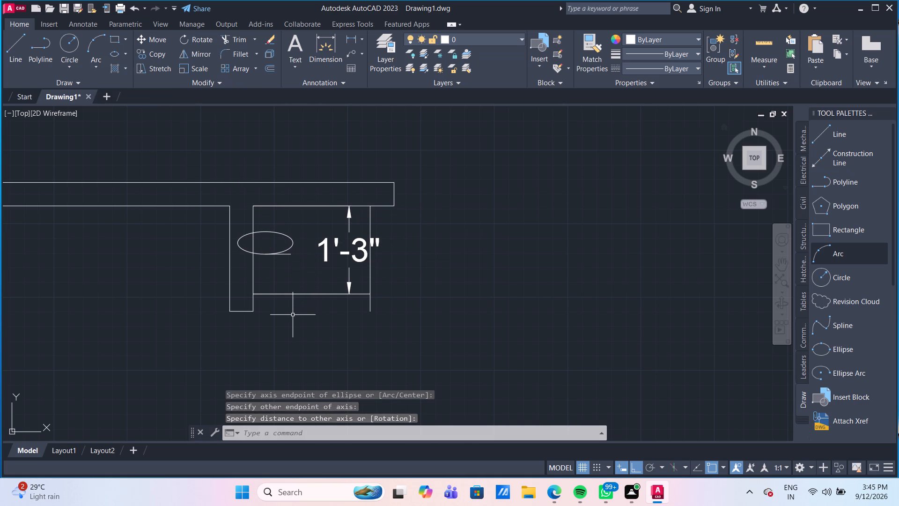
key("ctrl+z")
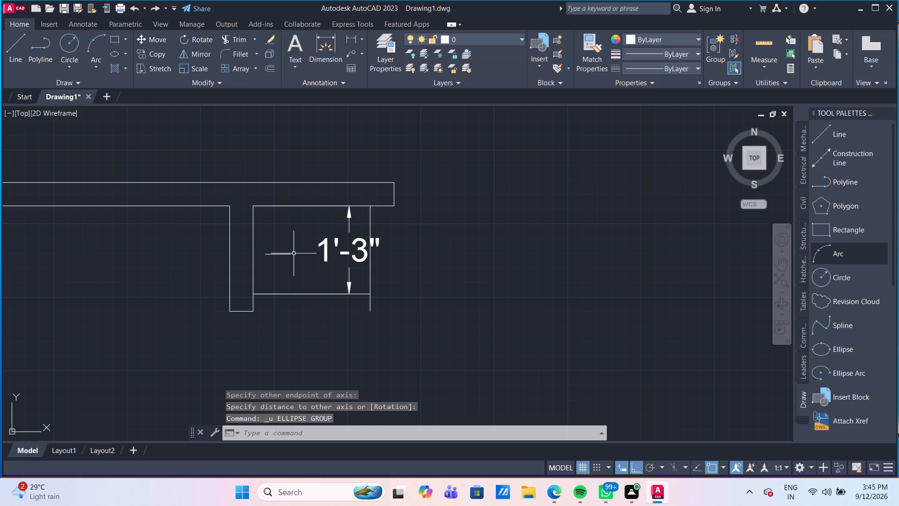
Draw a vertical line about 5" long upward from the midpoint of the short horizontal line inside the enclosure.
left_click_drag(22, 36, 28, 45)
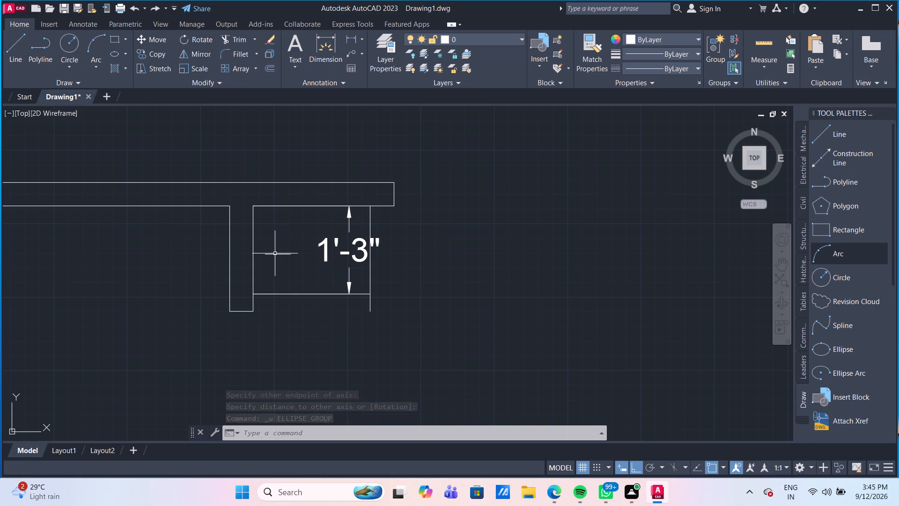
left_click(14, 53)
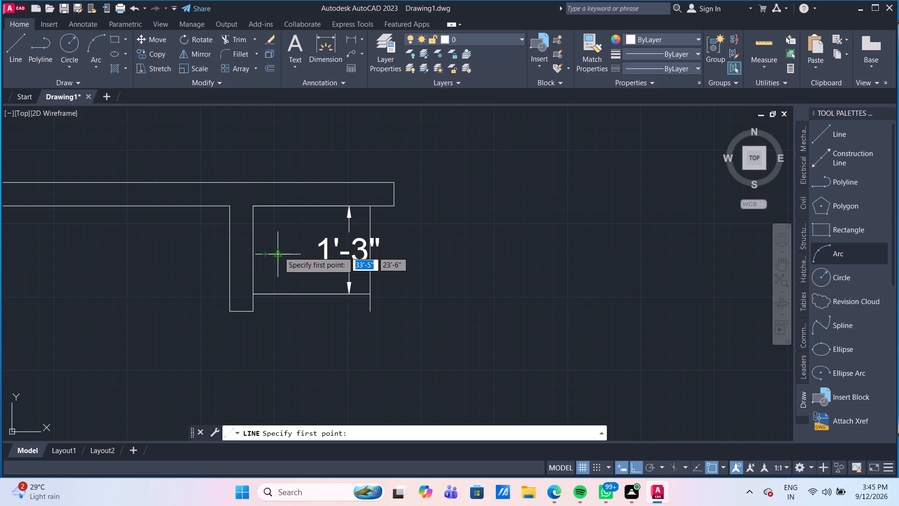
left_click_drag(279, 251, 278, 243)
left_click(279, 225)
key("Escape")
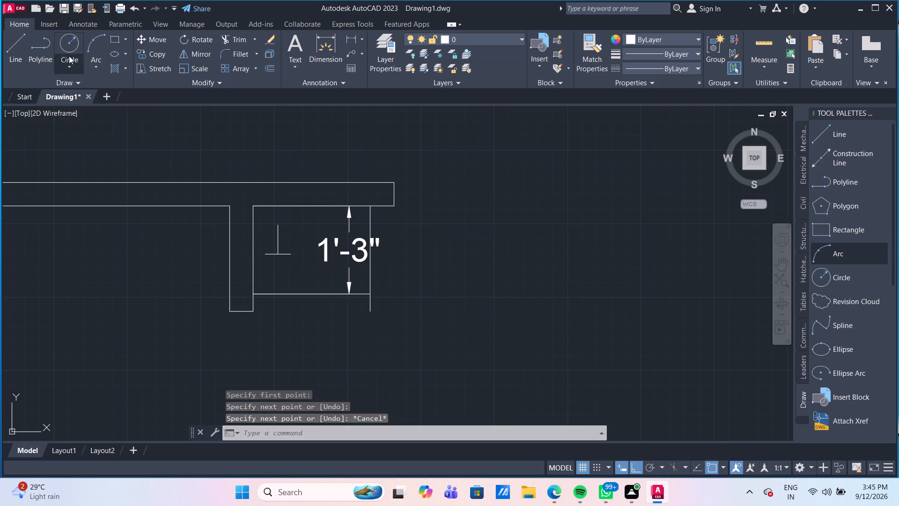
Draw a center ellipse at the two lines' junction, with half-axes reaching the horizontal line's end and the vertical line's top, about 5" up.
left_click(75, 42)
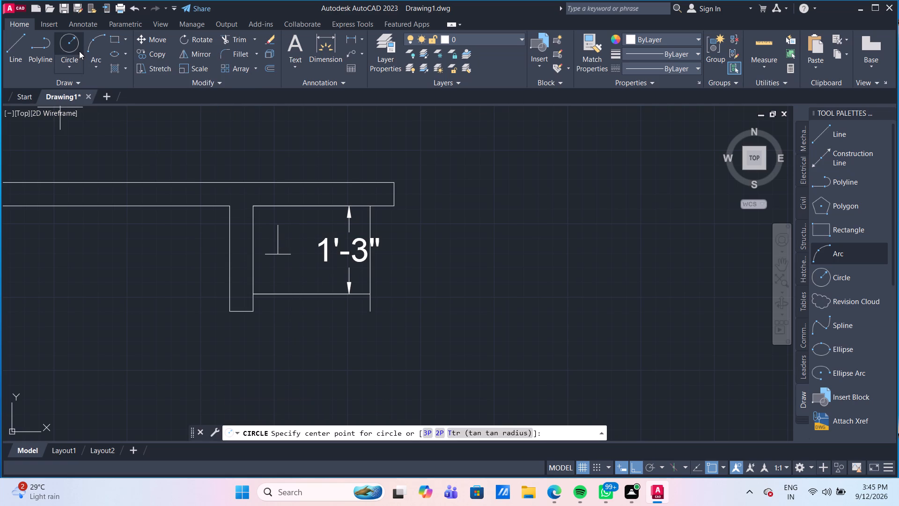
left_click(116, 49)
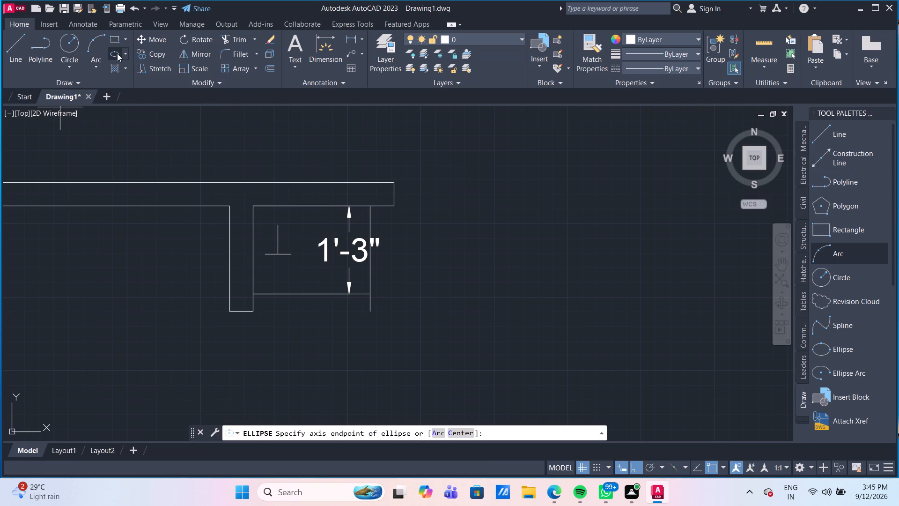
left_click(117, 53)
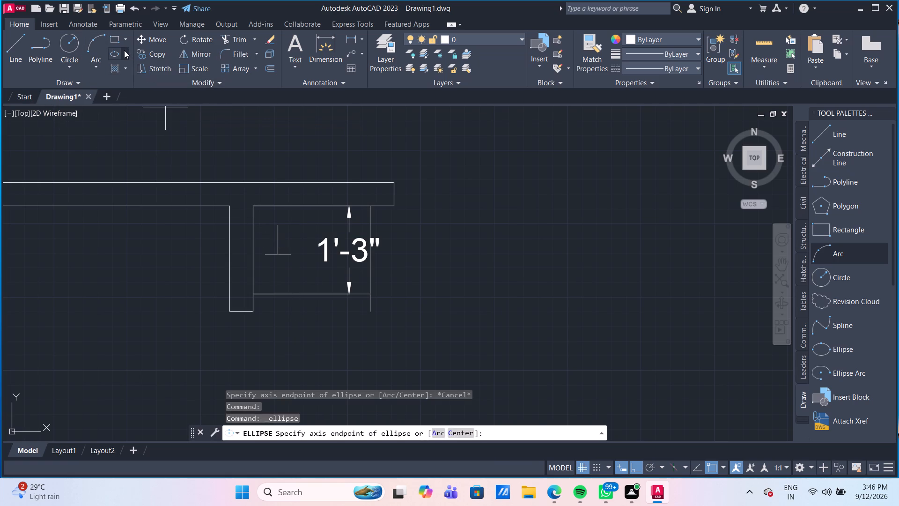
left_click(124, 50)
left_click(135, 74)
left_click(280, 257)
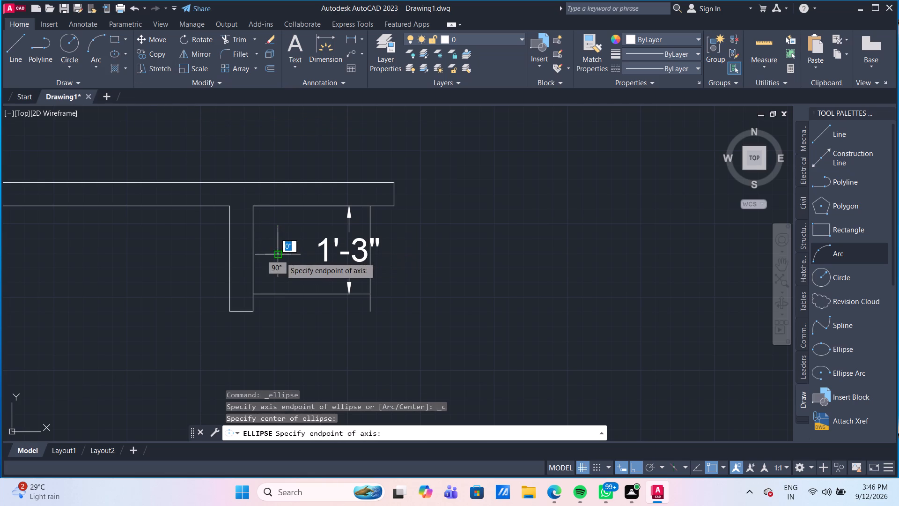
left_click(290, 258)
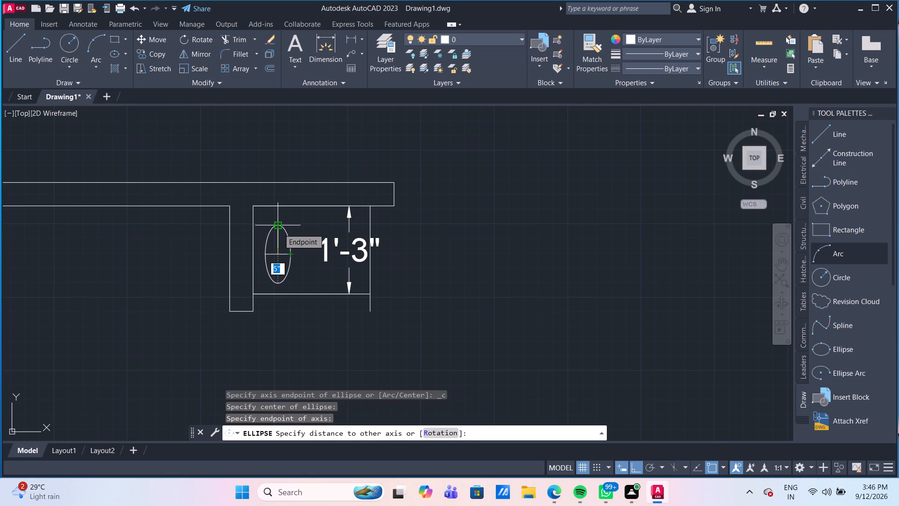
left_click(279, 229)
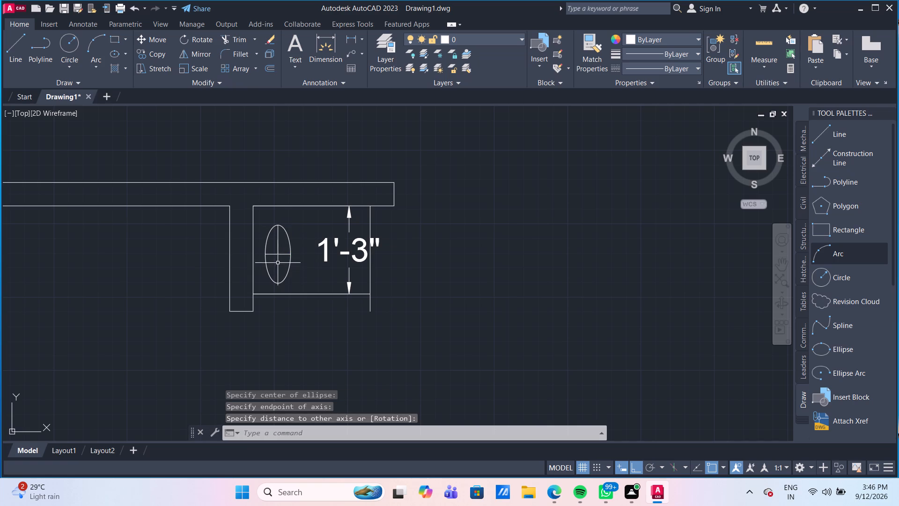
Erase the two construction lines inside the ellipse.
left_click(282, 260)
left_click(274, 245)
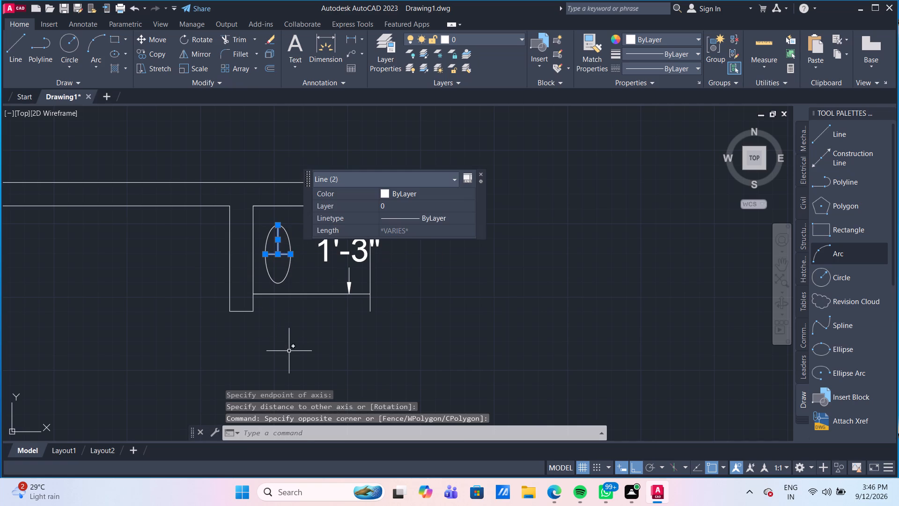
key("Delete")
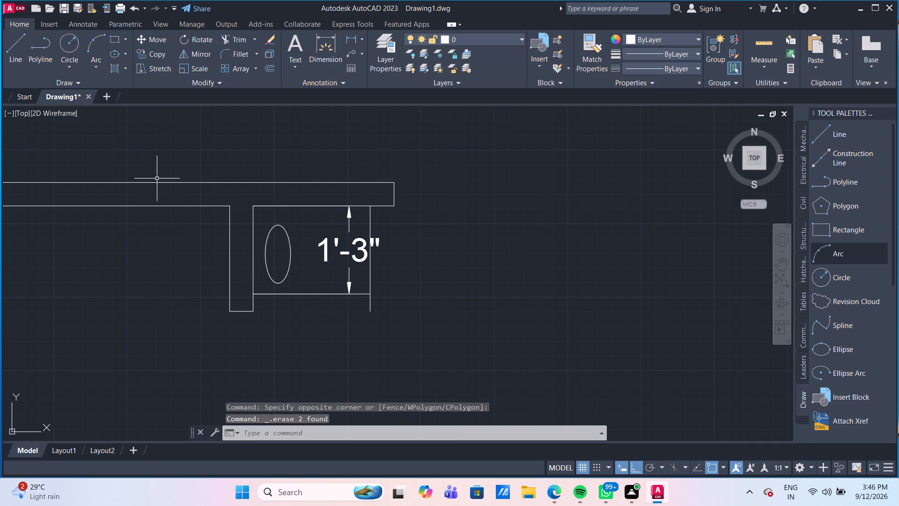
Draw a circle of radius 0.5" at the ellipse's center.
left_click(73, 45)
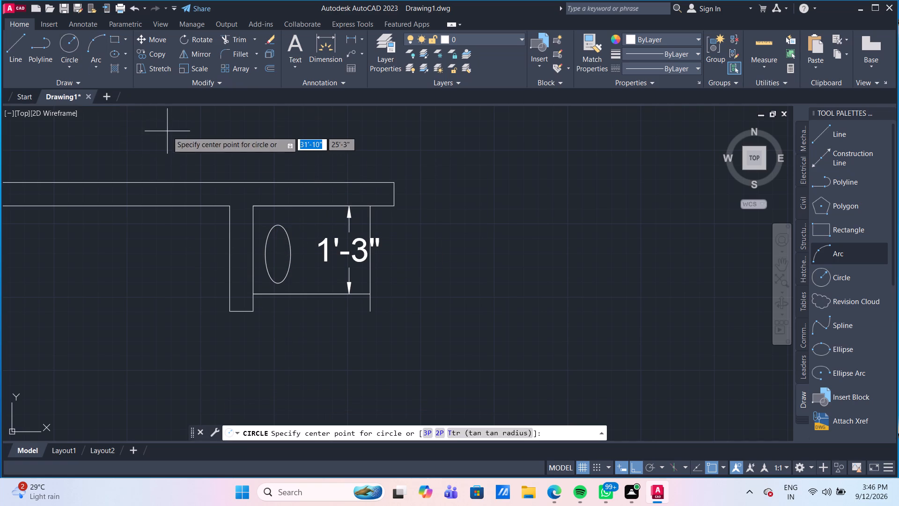
left_click(278, 254)
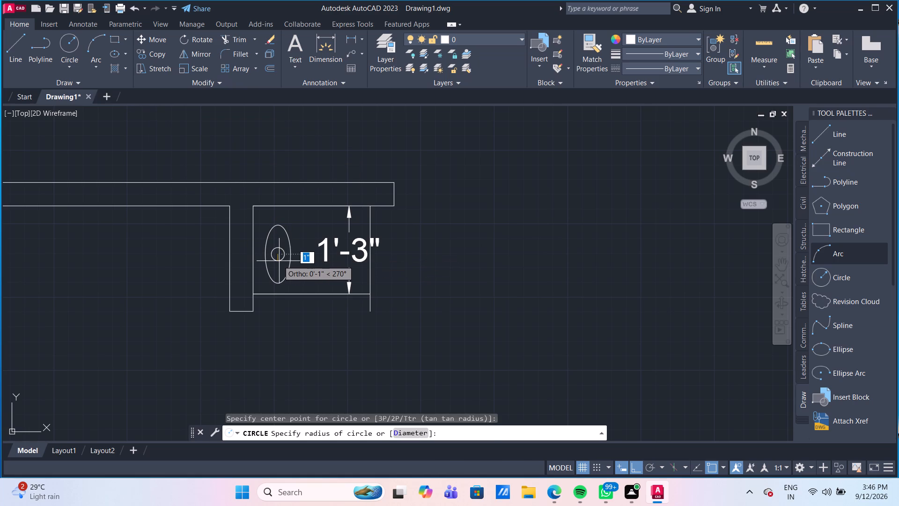
type("0.5\"")
key("Return")
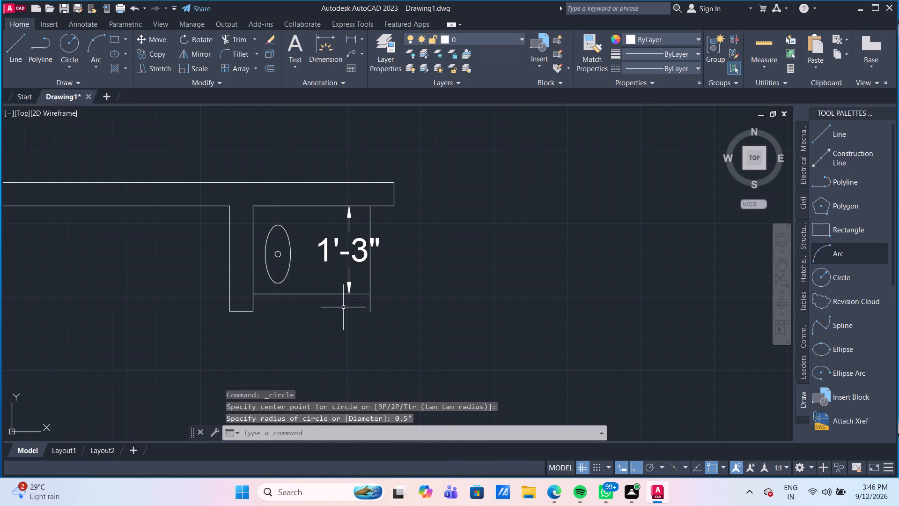
Delete the 1'-3" dimension inside the small enclosure.
scroll(343, 307, "down", 2)
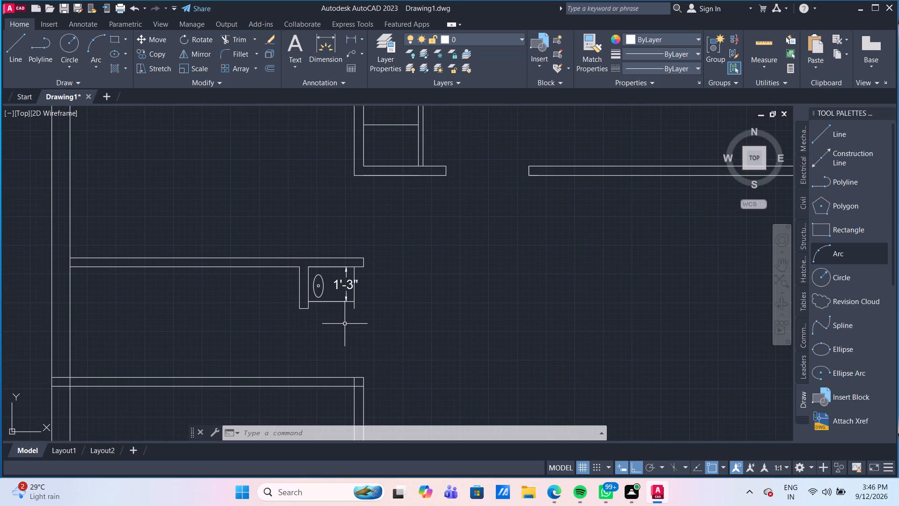
left_click(343, 275)
left_click(347, 289)
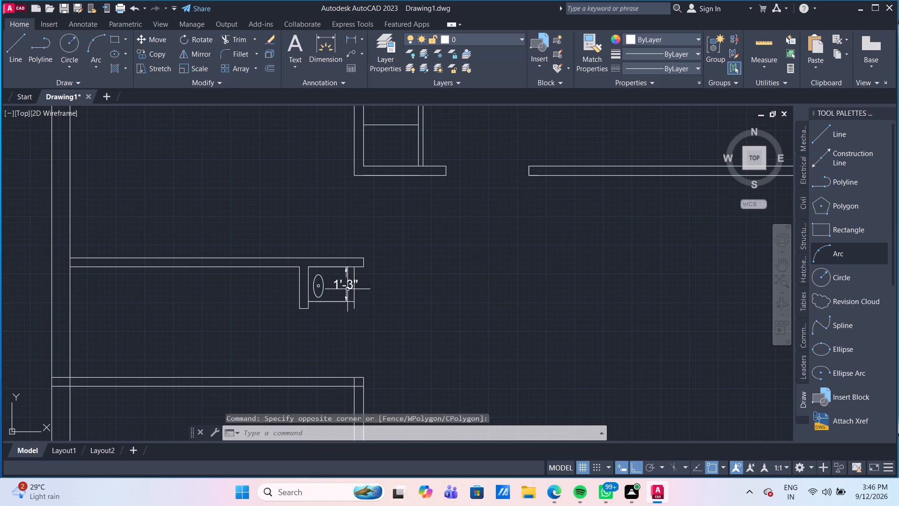
left_click(347, 289)
key("Delete")
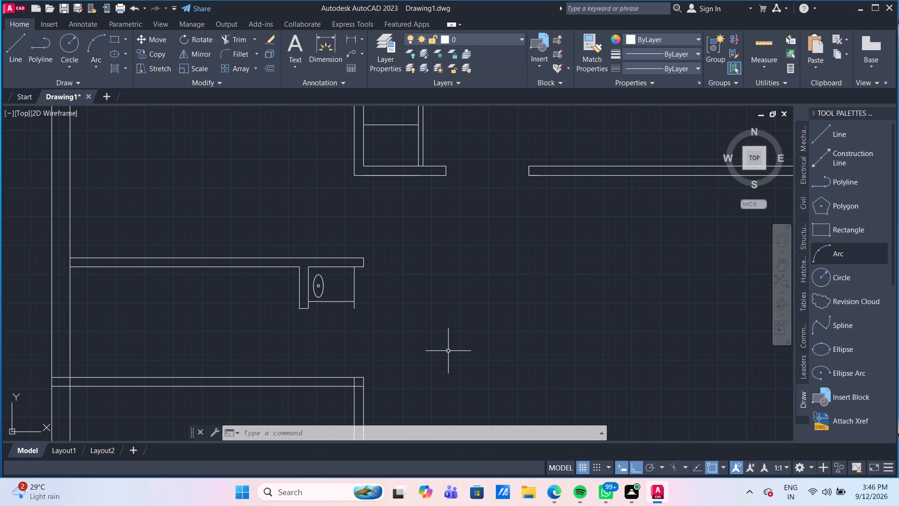
Offset the enclosure's vertical side line, opposite the thin partition, 4" inward toward the ellipse.
scroll(379, 332, "up", 2)
key("o")
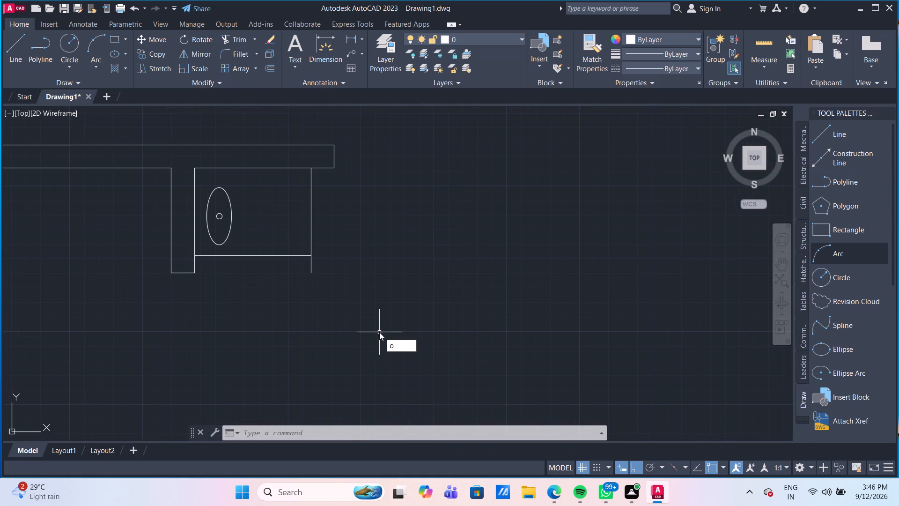
key("Return")
key("Return")
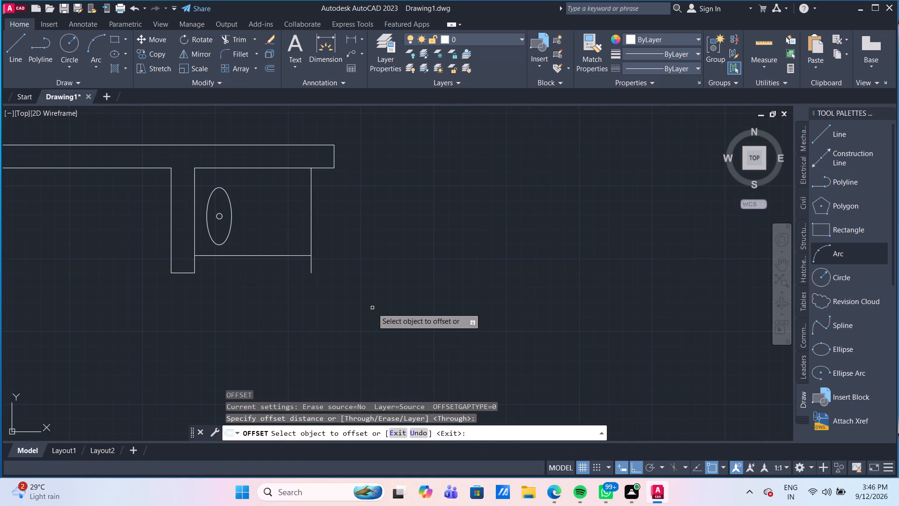
left_click(312, 229)
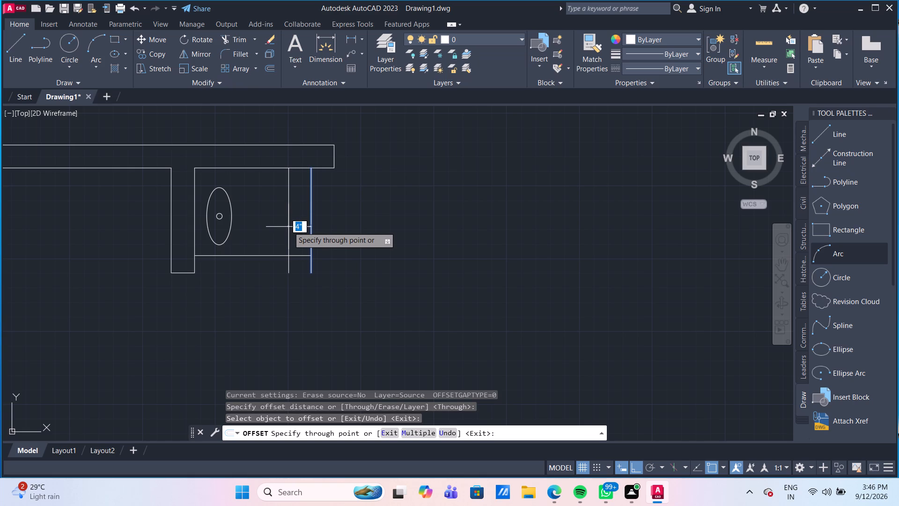
type("4\"")
key("Return")
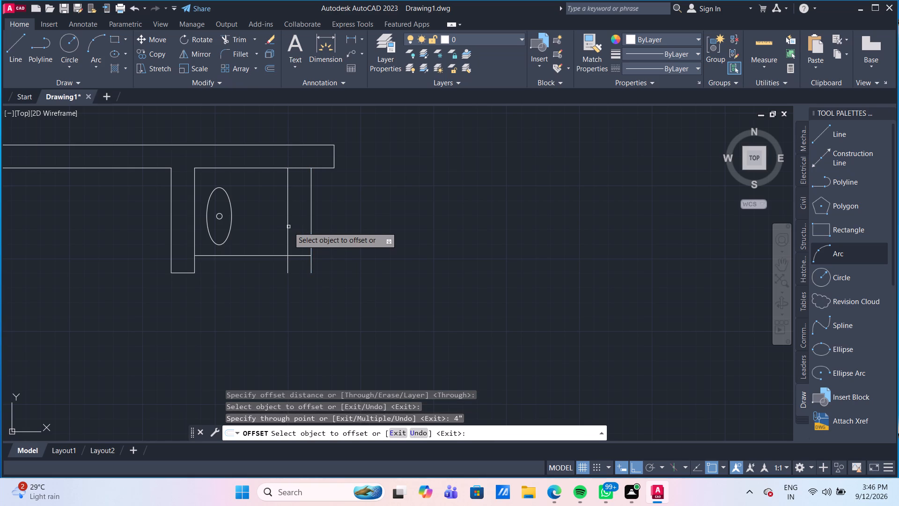
key("Escape")
Erase the enclosure's original outer vertical side line.
left_click(310, 223)
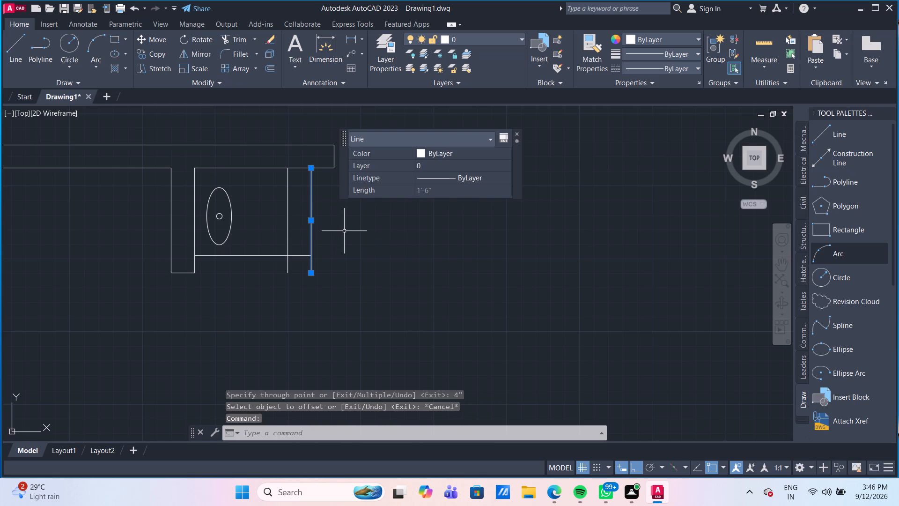
key("Delete")
Trim the overhanging ends of the horizontal and vertical lines at the enclosure's lower outer corner.
type("tr")
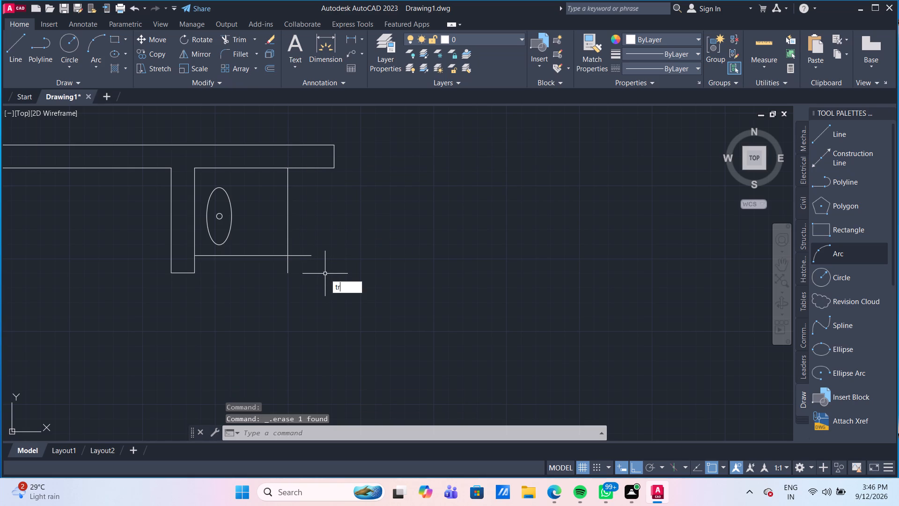
key("Return")
left_click(299, 257)
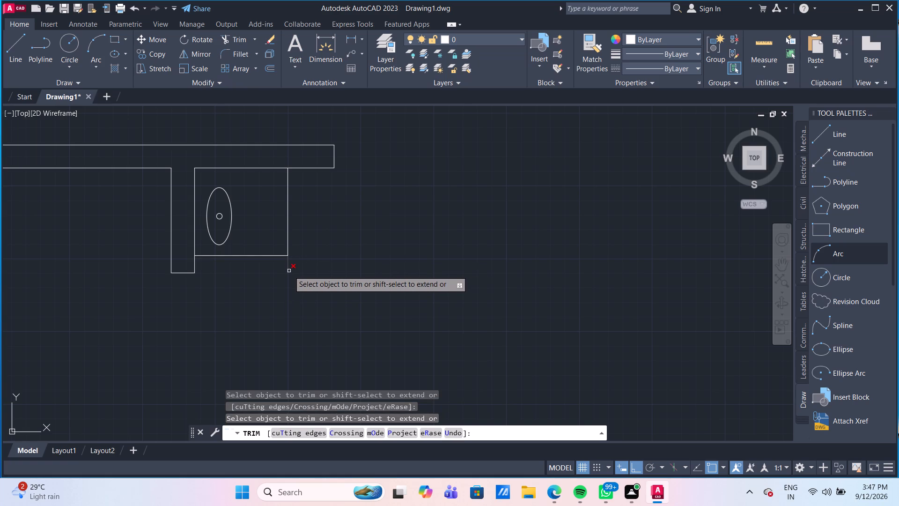
left_click(289, 271)
key("Escape")
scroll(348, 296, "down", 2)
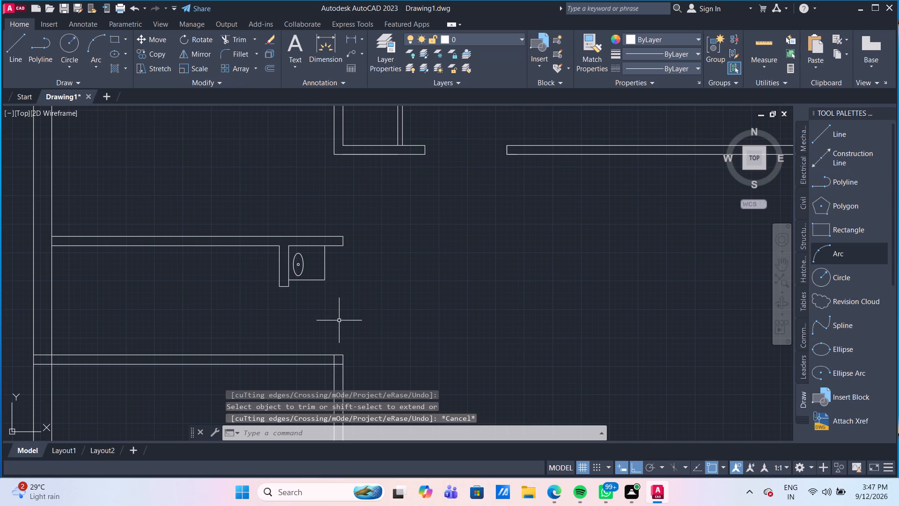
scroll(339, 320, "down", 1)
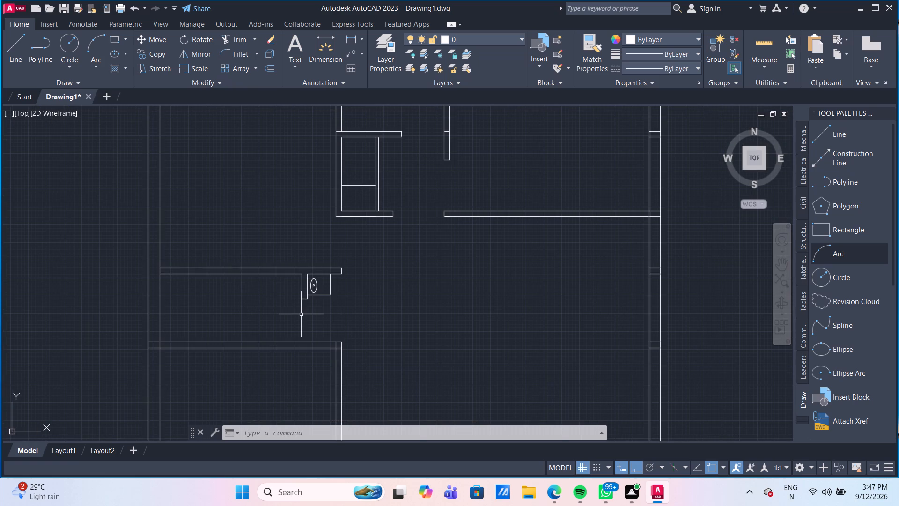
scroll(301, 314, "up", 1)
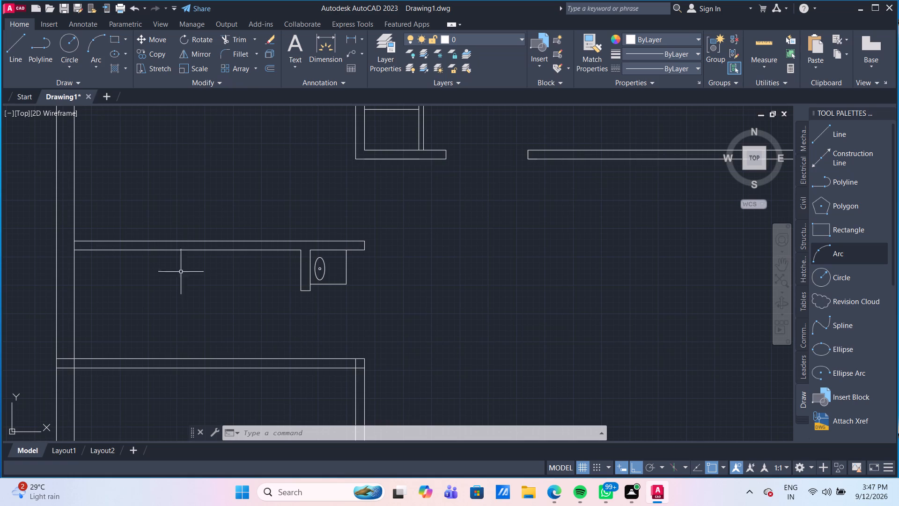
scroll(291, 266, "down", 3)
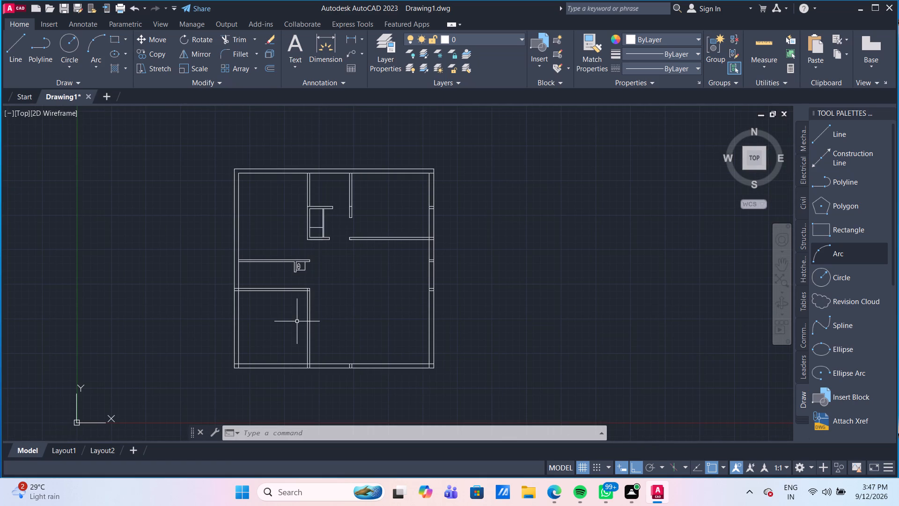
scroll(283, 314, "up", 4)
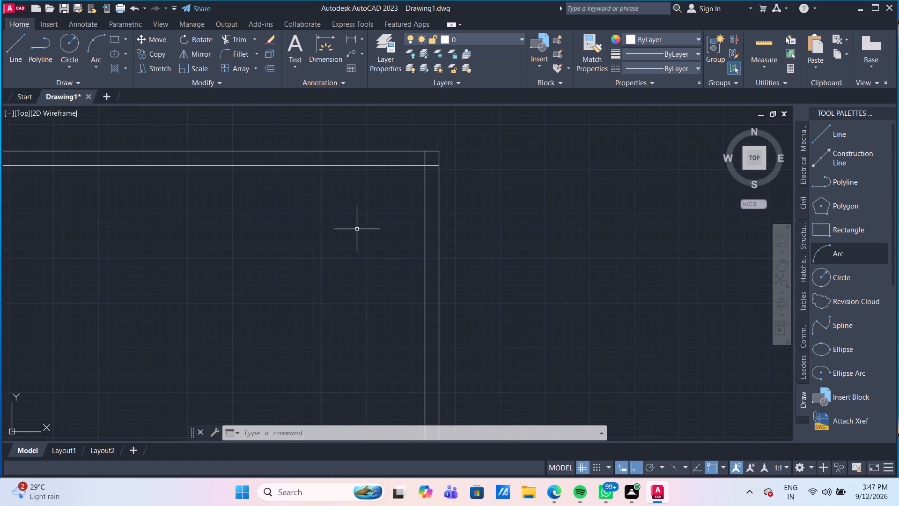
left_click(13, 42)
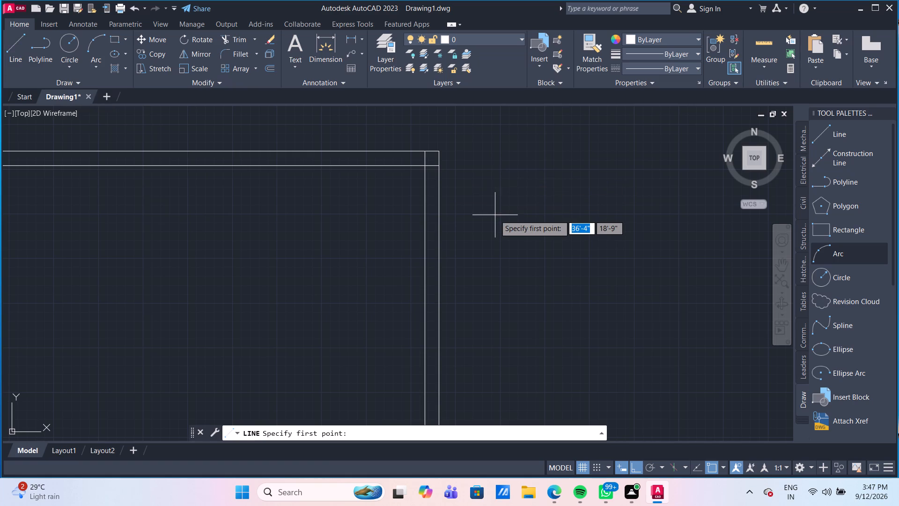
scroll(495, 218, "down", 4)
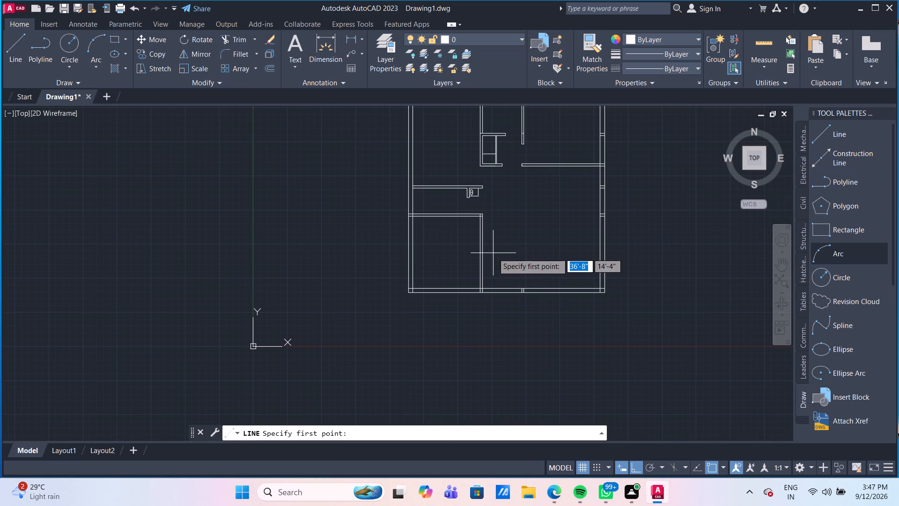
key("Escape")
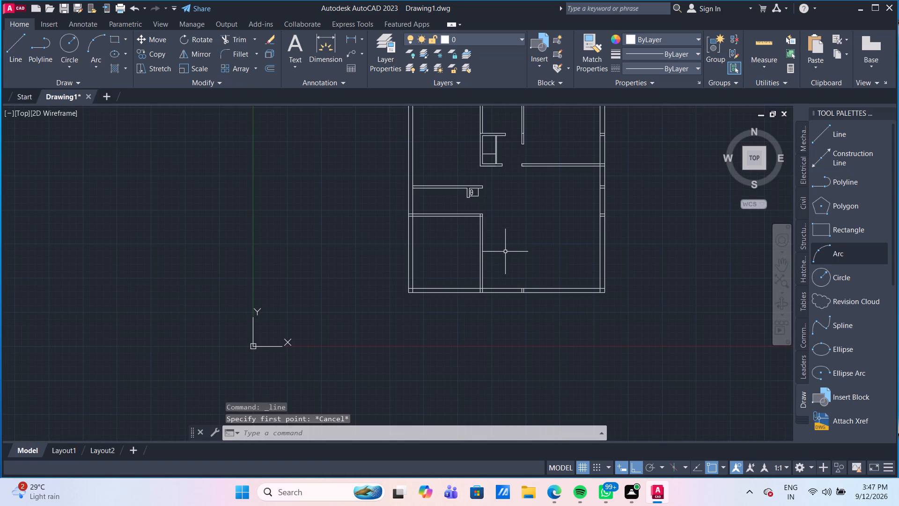
Delete the two 12' vertical lines of the partition enclosing the plan's lower-left room.
left_click_drag(515, 257, 496, 251)
left_click(461, 246)
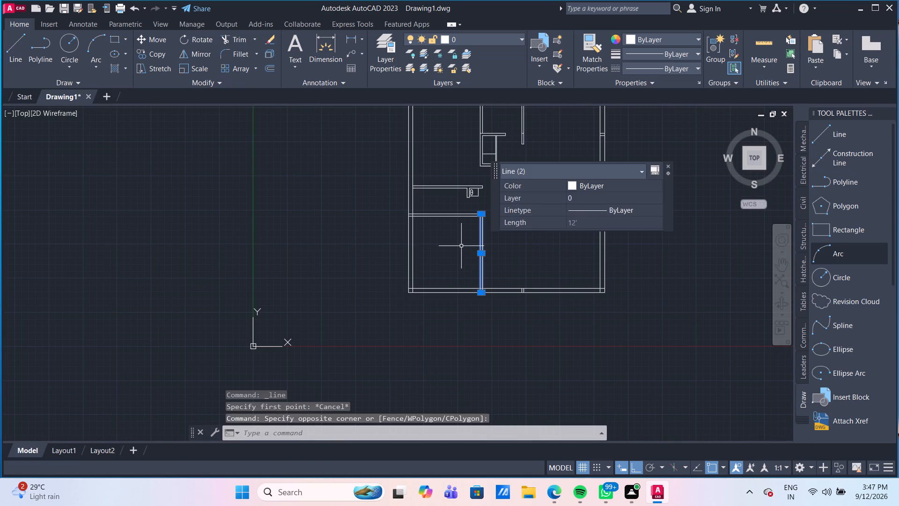
key("Delete")
Trim the overlapping lines where the lower-left room's horizontal partition meets the left exterior wall, opening the junction.
scroll(461, 246, "up", 2)
scroll(461, 246, "down", 1)
scroll(396, 210, "up", 2)
middle_click_drag(396, 210, 419, 291)
scroll(419, 291, "down", 1)
scroll(402, 268, "up", 2)
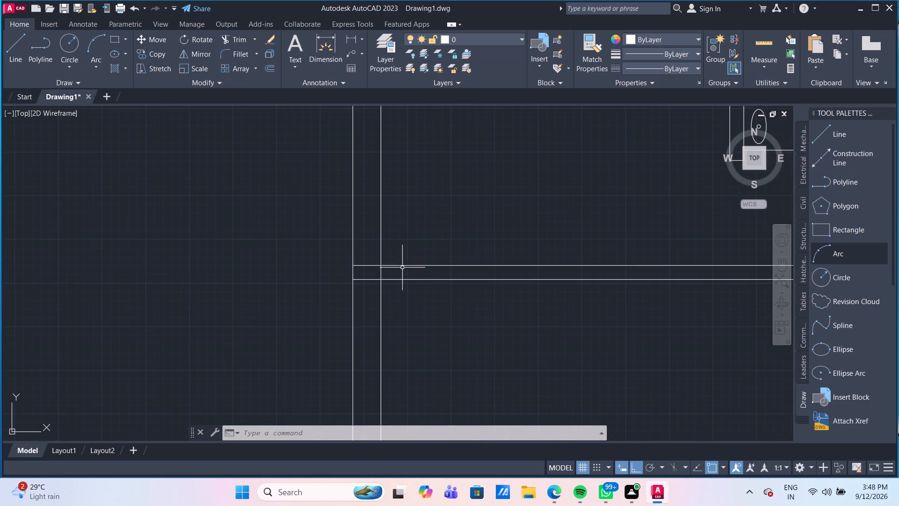
type("tr")
key("Return")
left_click(379, 272)
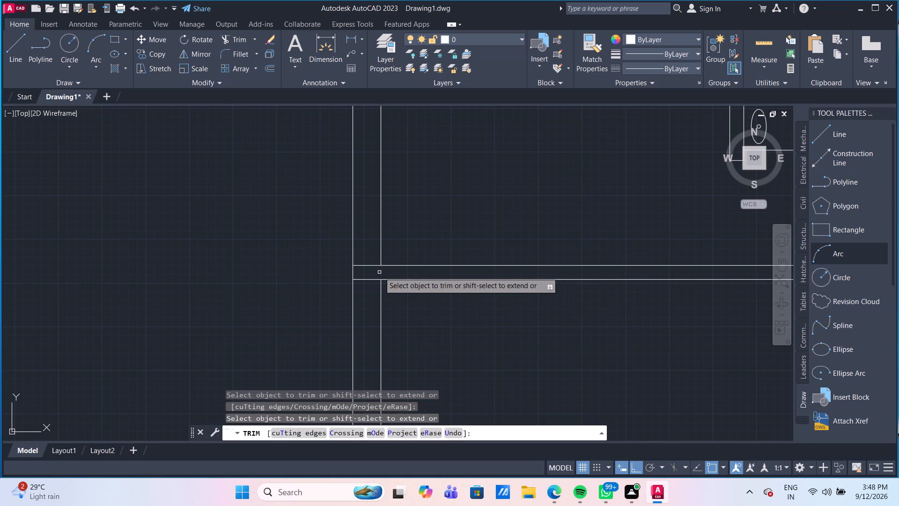
left_click(366, 258)
left_click(370, 290)
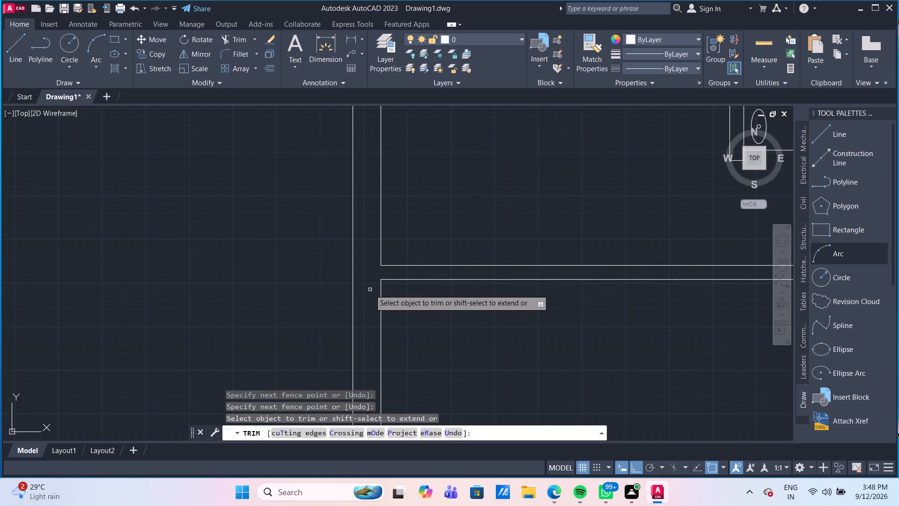
key("Escape")
Trim the crossing inner wall lines at the plan's lower-left exterior corner.
scroll(378, 312, "down", 4)
scroll(398, 387, "up", 2)
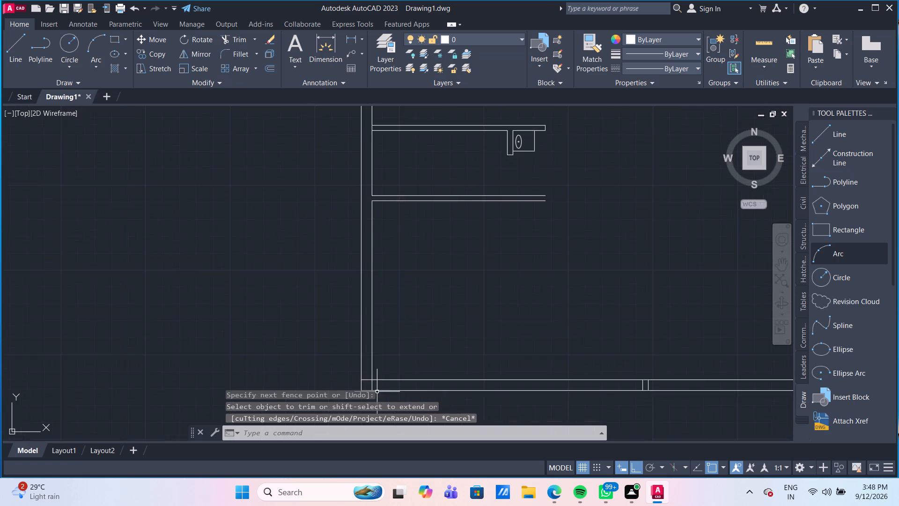
middle_click_drag(383, 359, 383, 317)
scroll(376, 340, "up", 2)
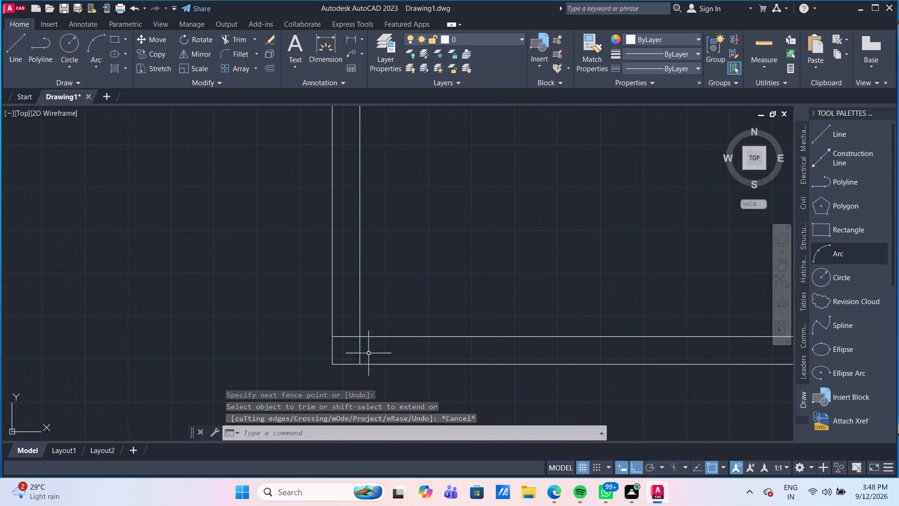
type("tr")
key("Return")
left_click(373, 350)
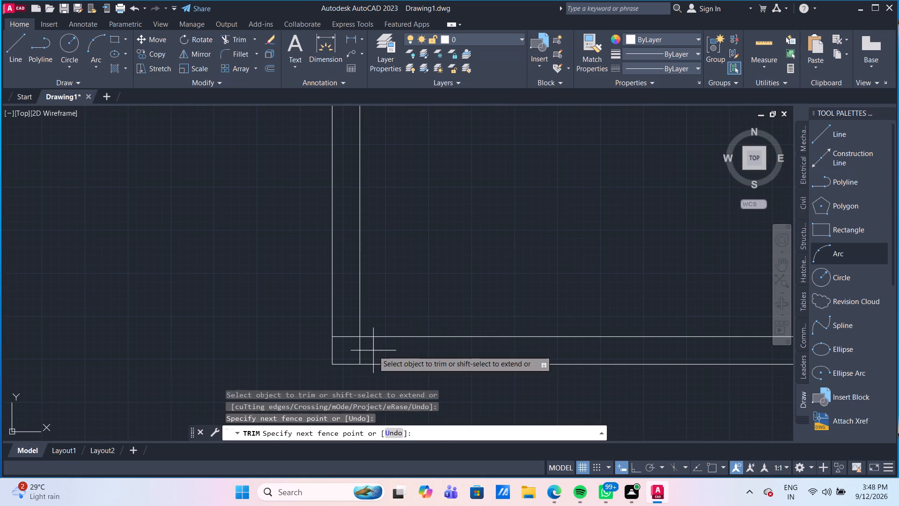
left_click(343, 336)
Trim away the pair of short vertical lines crossing the bottom exterior wall.
scroll(469, 357, "down", 2)
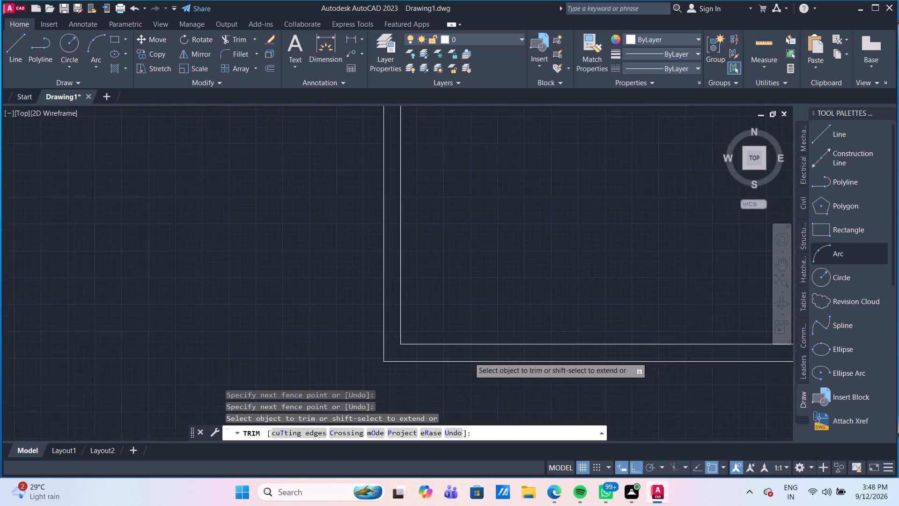
scroll(469, 357, "down", 1)
scroll(623, 362, "up", 2)
left_click(608, 349)
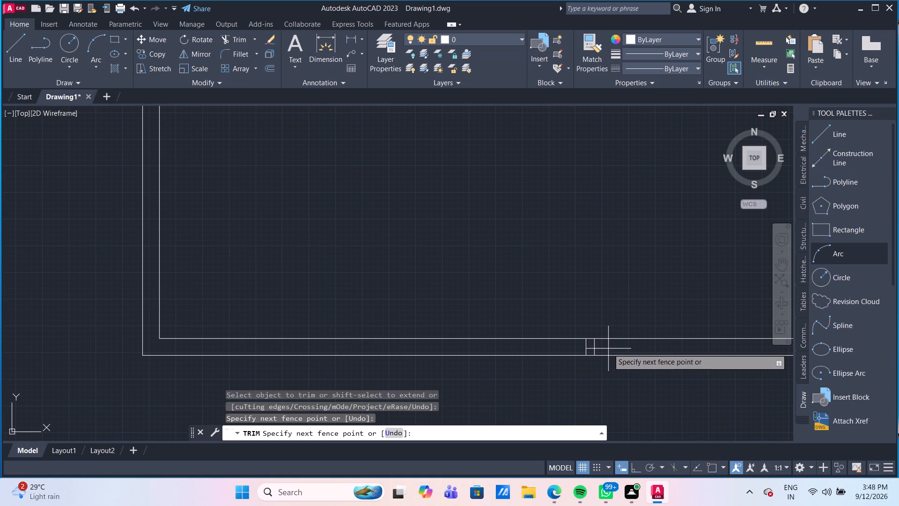
left_click_drag(578, 348, 574, 344)
key("Escape")
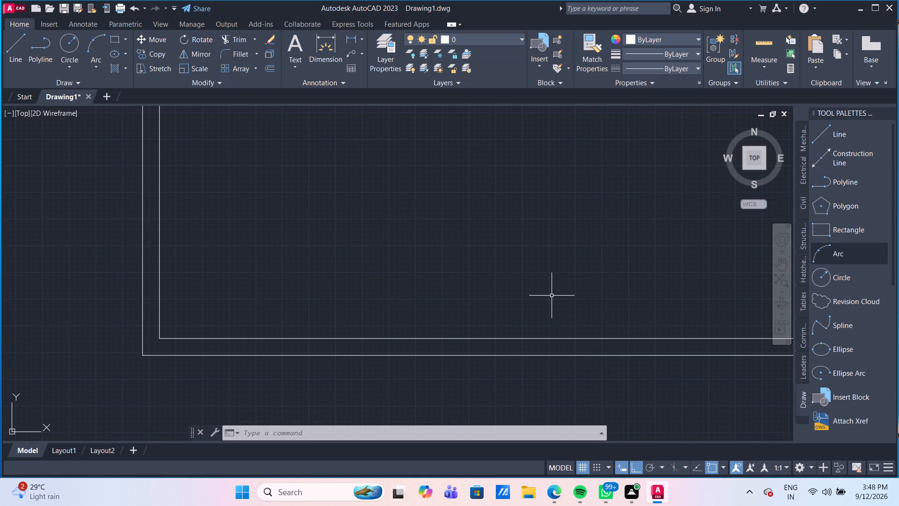
Offset the left exterior wall's inner line 10' into the lower-left room.
key("o")
key("Return")
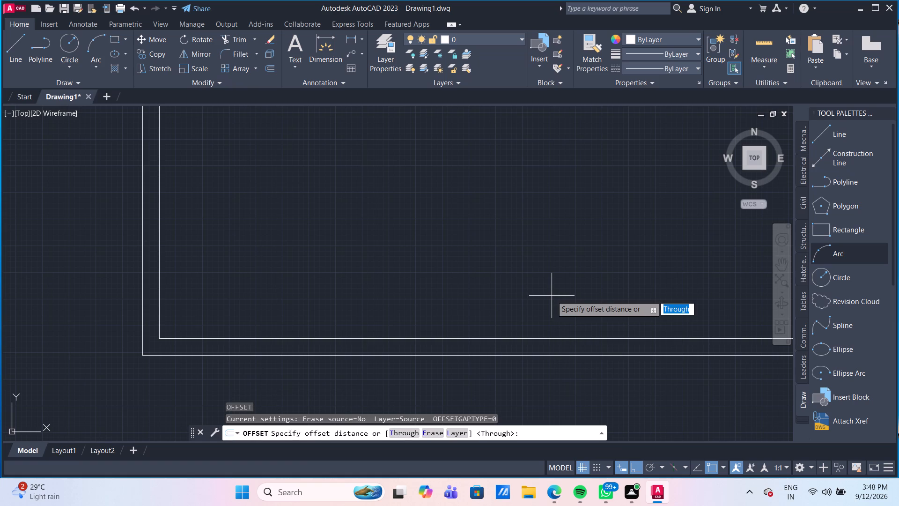
key("Return")
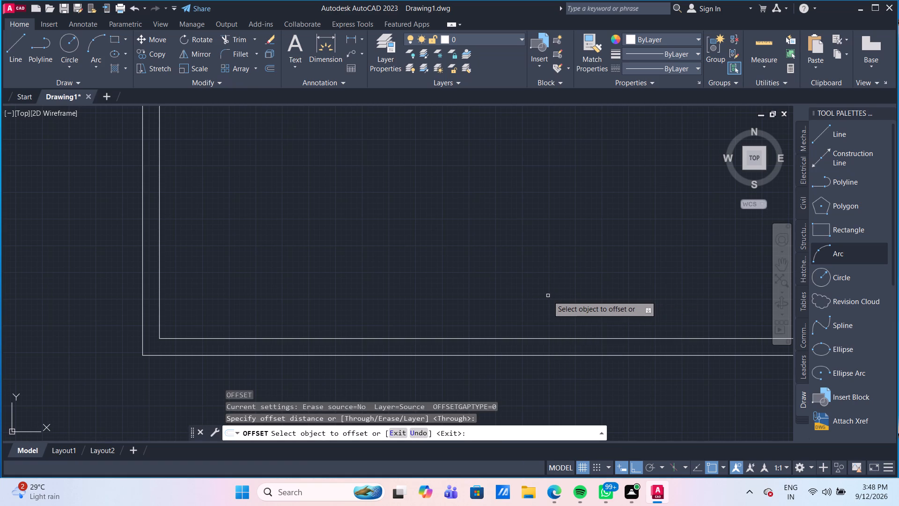
scroll(548, 296, "down", 2)
scroll(436, 237, "up", 2)
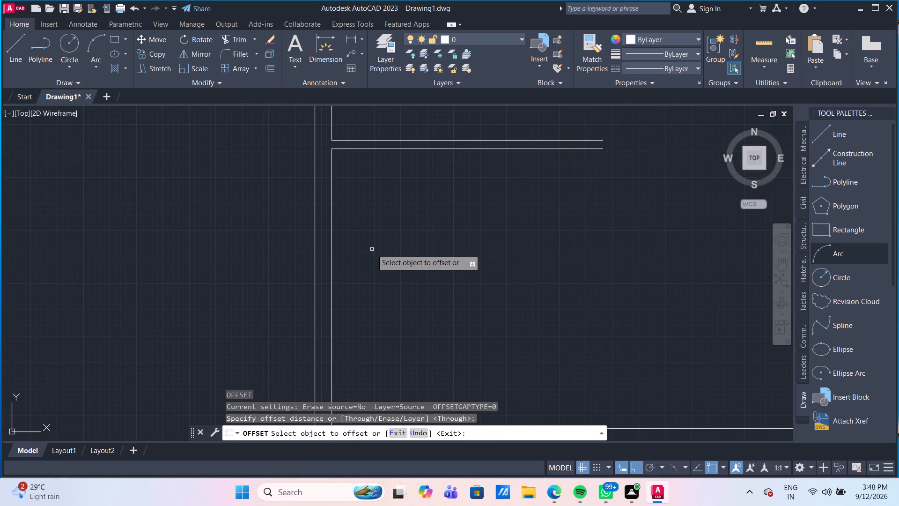
left_click(332, 253)
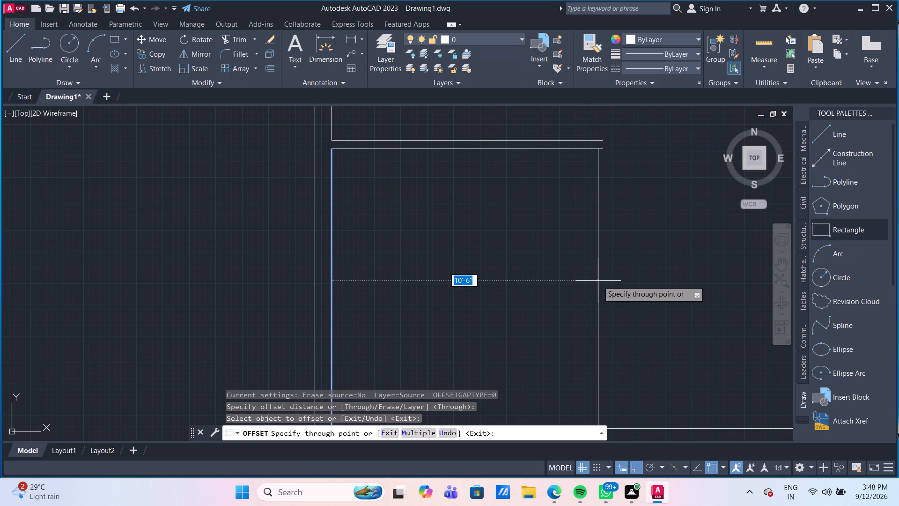
type("10'")
key("Return")
Offset the new vertical partition line 8" outward, away from the lower-left room, to form the wall thickness.
scroll(598, 281, "down", 2)
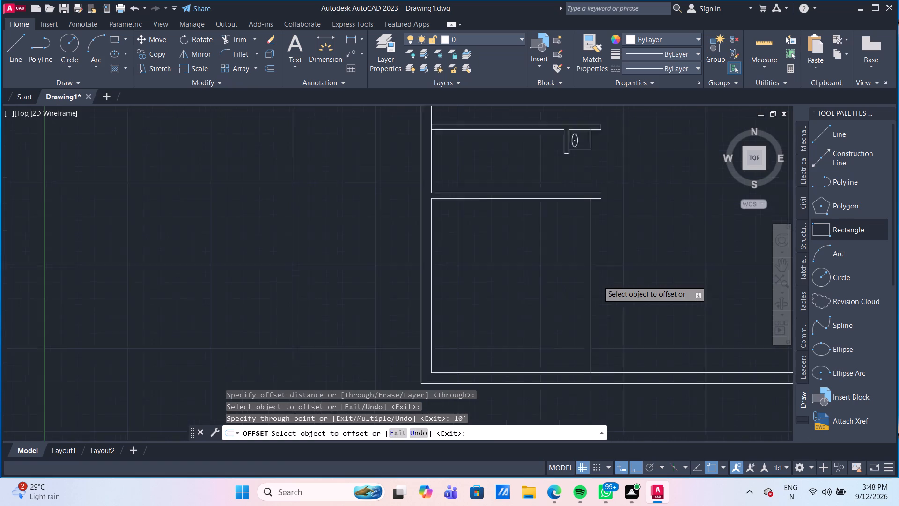
scroll(598, 281, "down", 1)
scroll(598, 280, "up", 2)
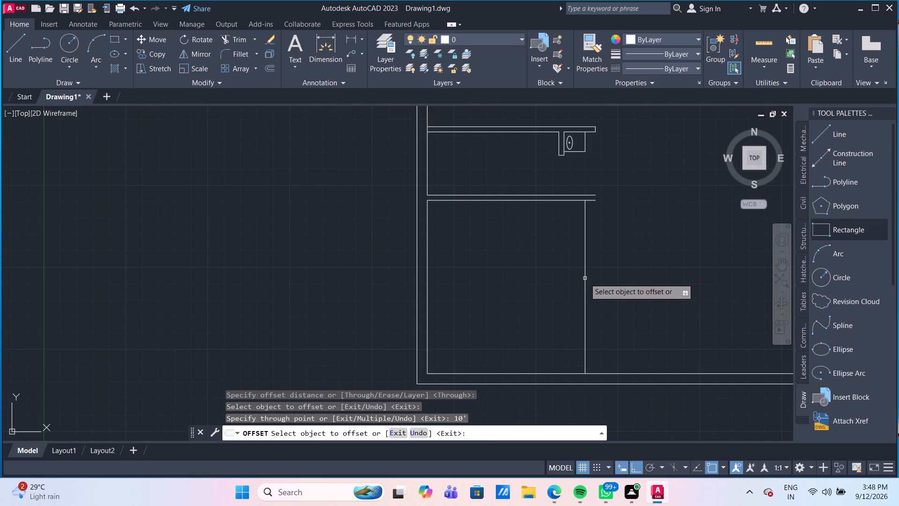
left_click(585, 278)
type("8\"")
key("Return")
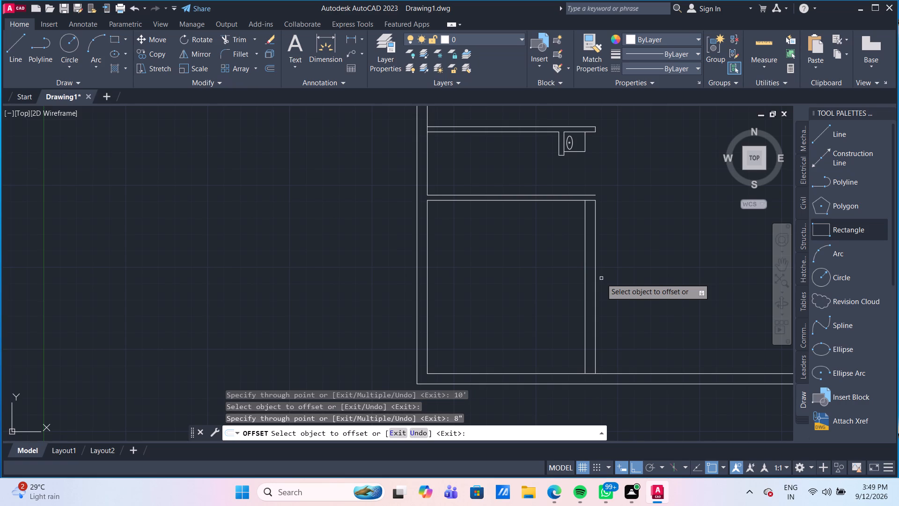
key("Escape")
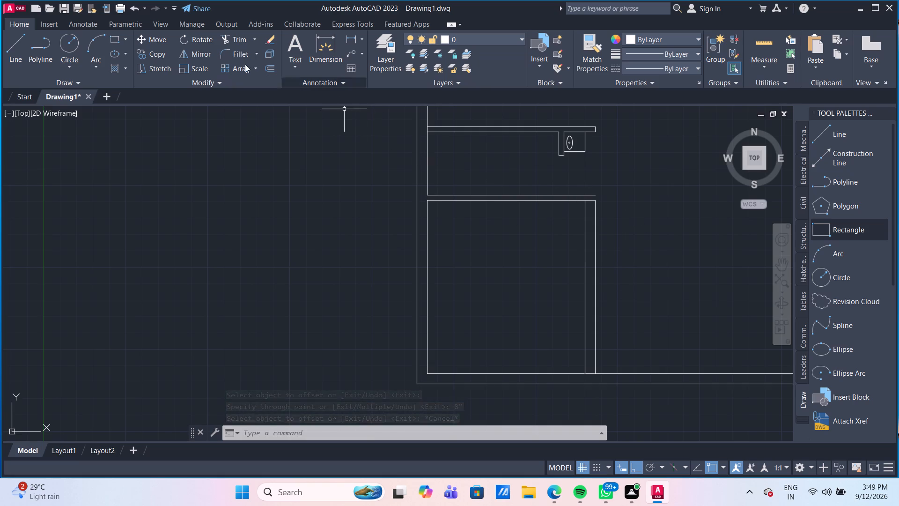
Draw an 8" horizontal line across the upper end of the new vertical partition, between its two faces.
left_click(17, 43)
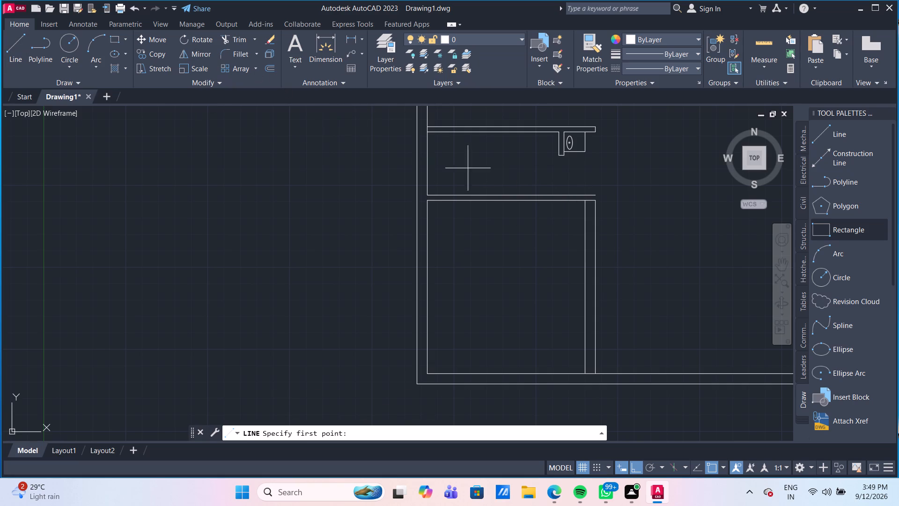
scroll(539, 199, "up", 3)
scroll(574, 180, "down", 1)
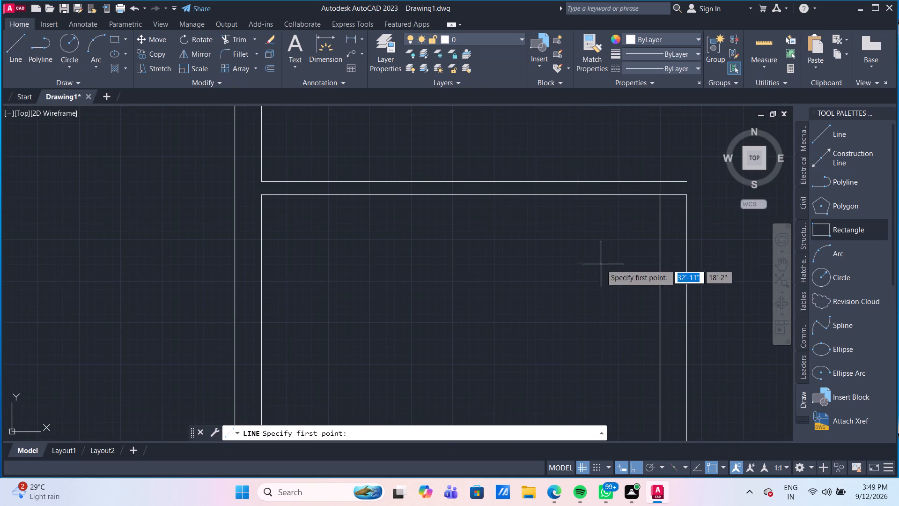
middle_click_drag(669, 243, 577, 236)
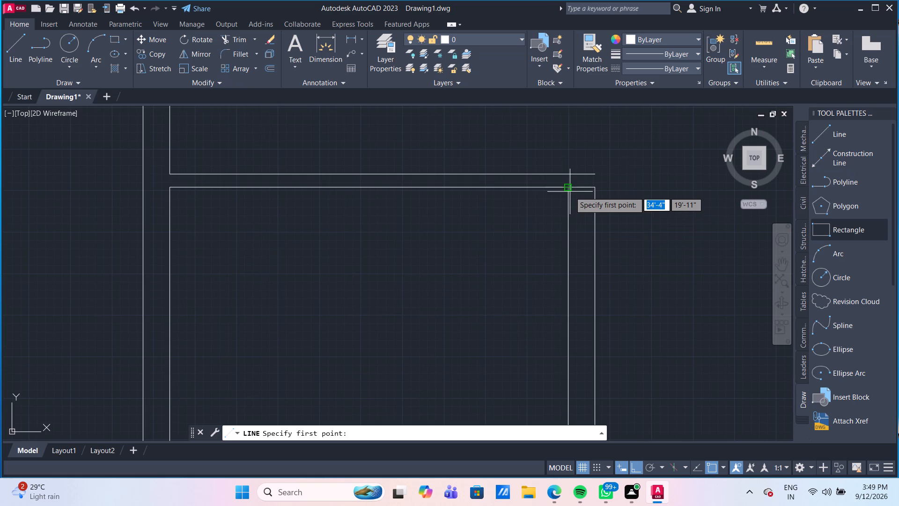
left_click(567, 187)
left_click(594, 188)
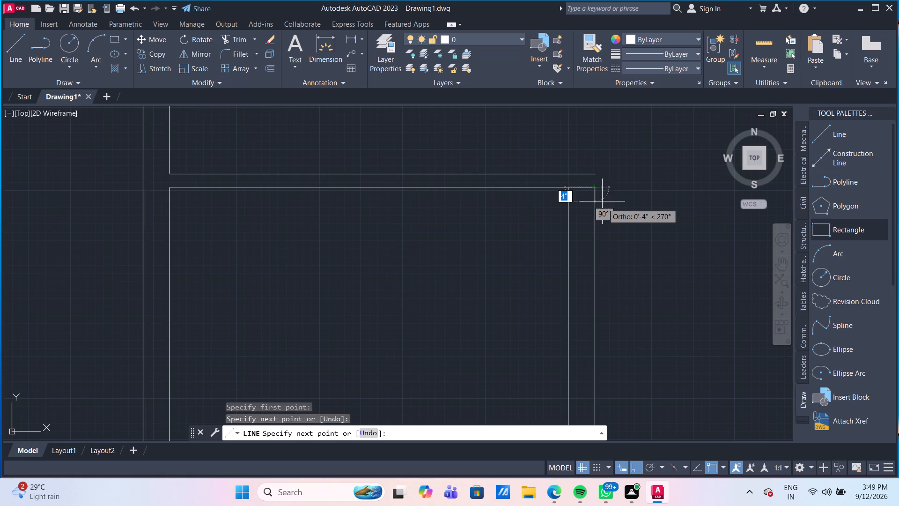
key("Return")
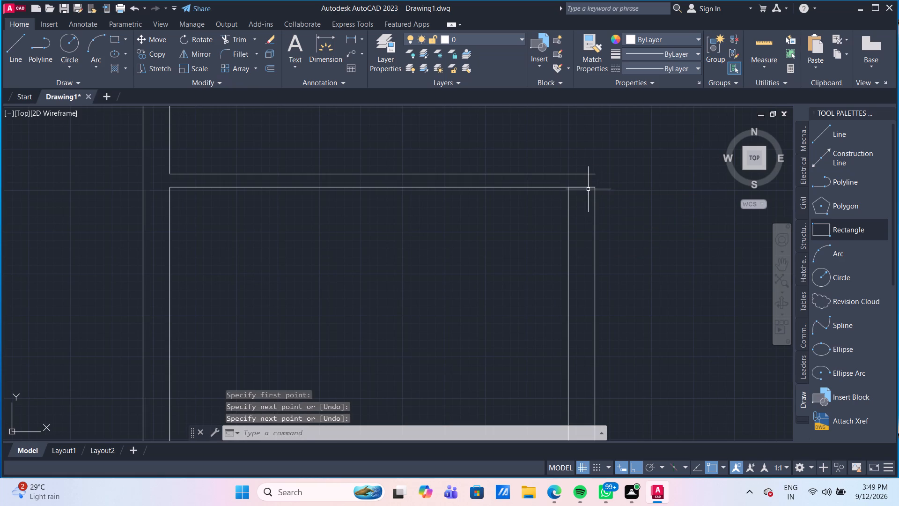
Move the 8" cross line 3' down along the vertical partition to mark the door opening.
left_click(584, 188)
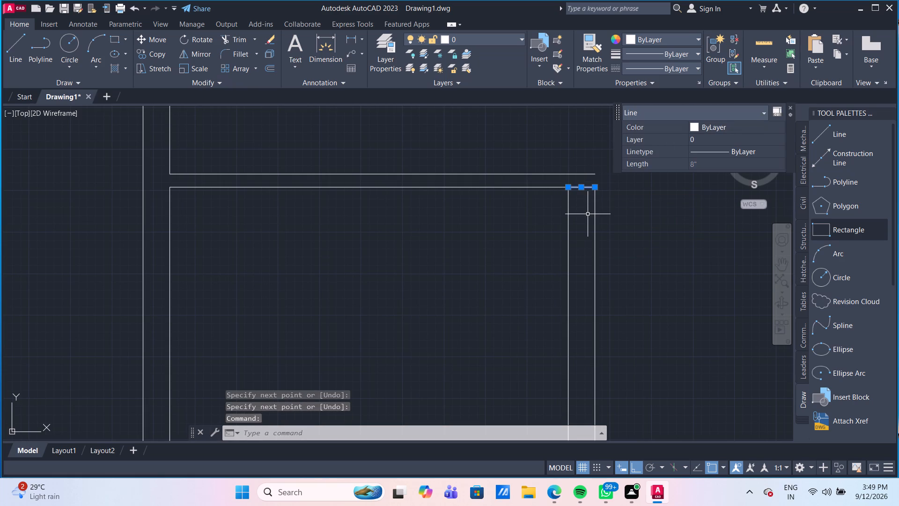
key("m")
key("Return")
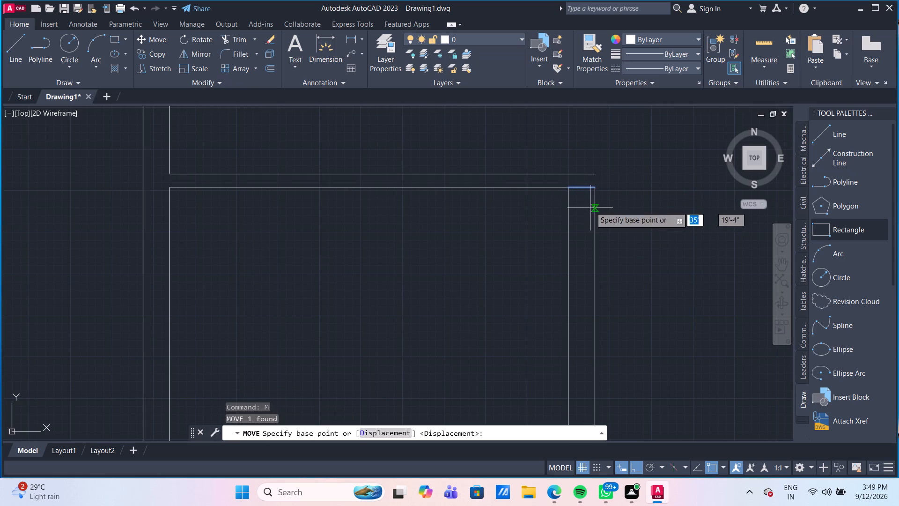
left_click(593, 191)
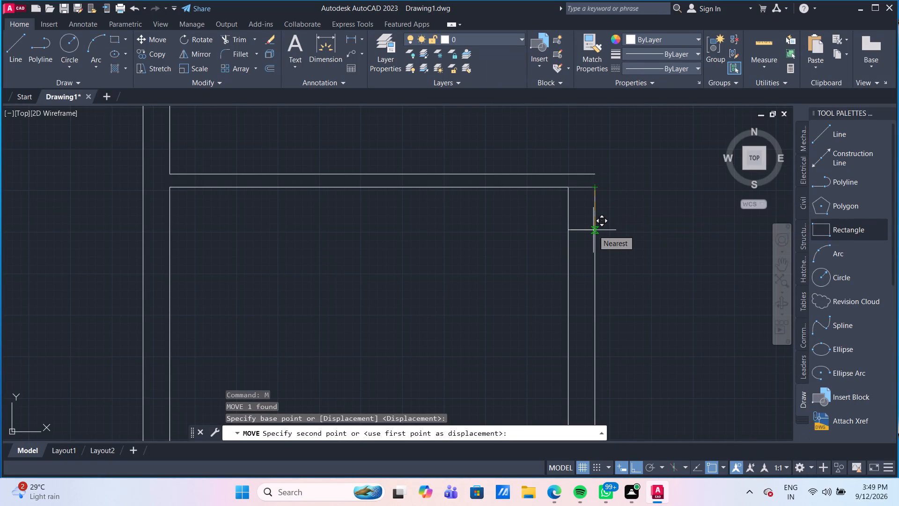
type("3'")
key("Return")
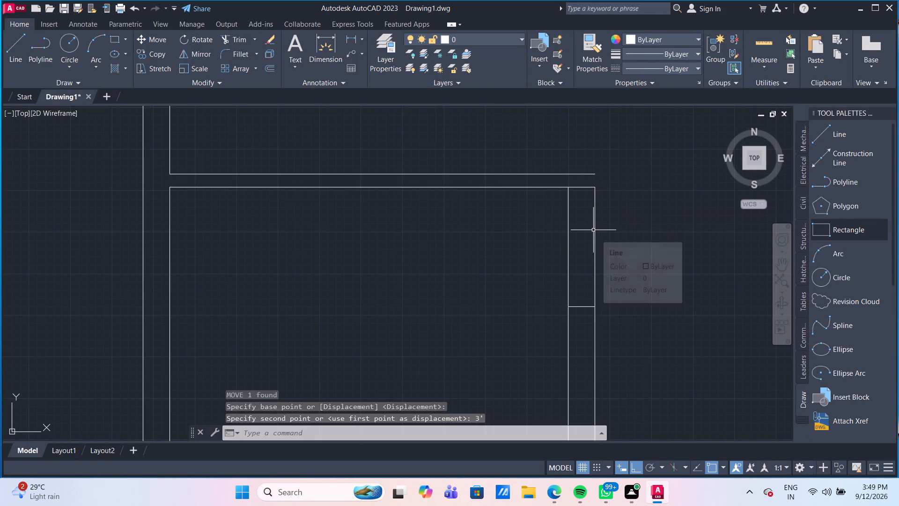
Trim both vertical partition lines above the cross line to cut the 3' door opening.
type("tr")
key("Return")
left_click_drag(627, 247, 617, 247)
left_click(556, 241)
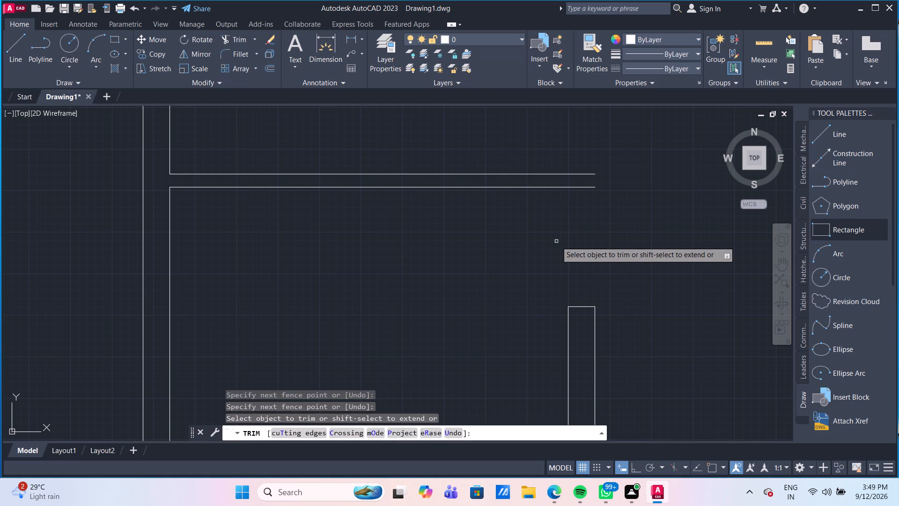
key("Escape")
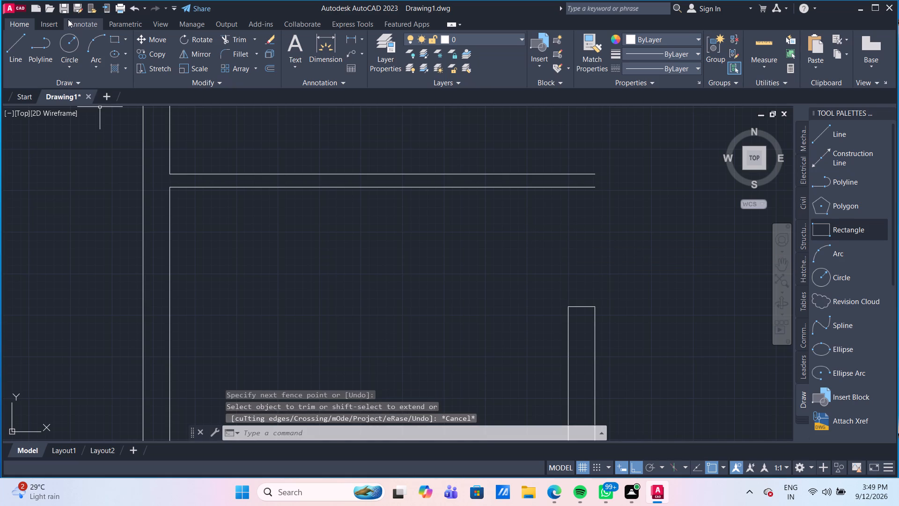
Draw a vertical line closing the open right end of the horizontal partition above the lower-left room.
left_click(15, 38)
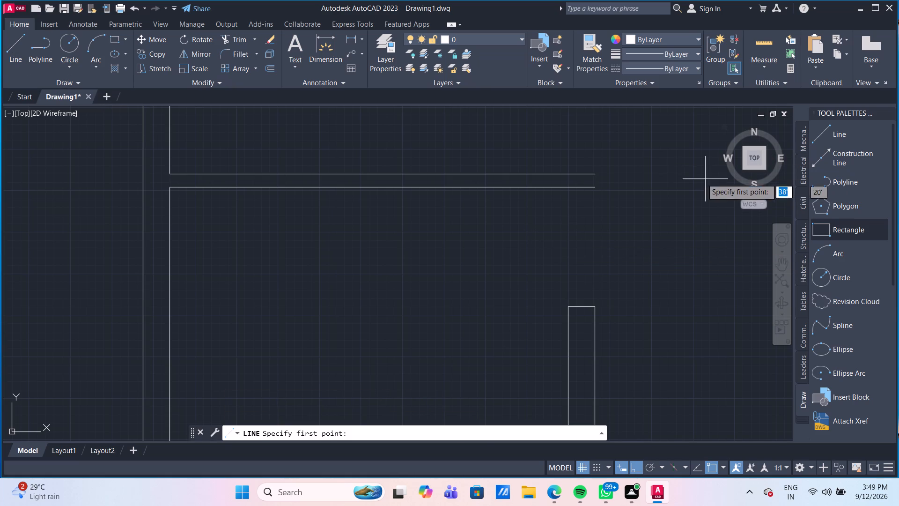
left_click(597, 174)
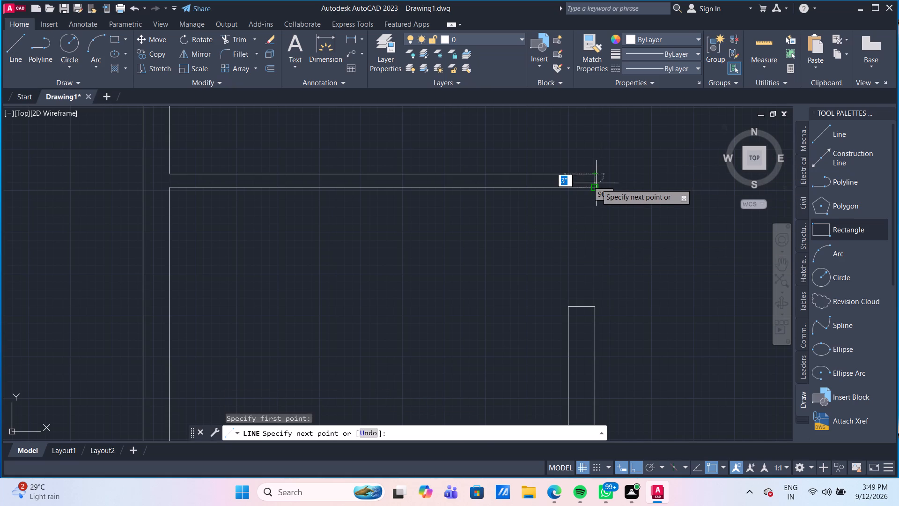
left_click(596, 187)
key("Return")
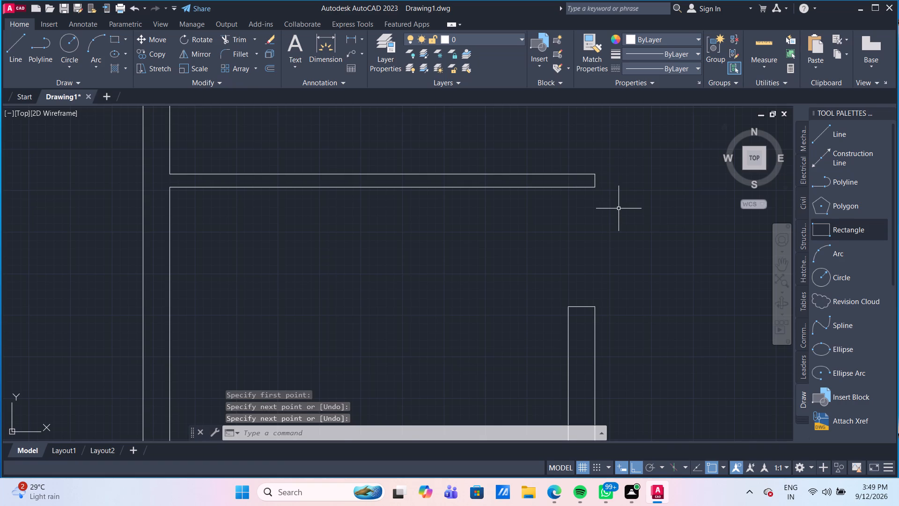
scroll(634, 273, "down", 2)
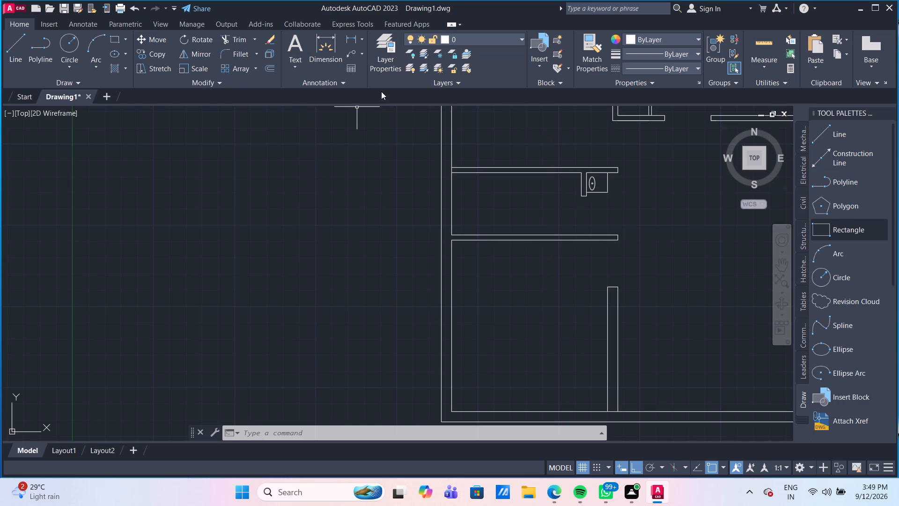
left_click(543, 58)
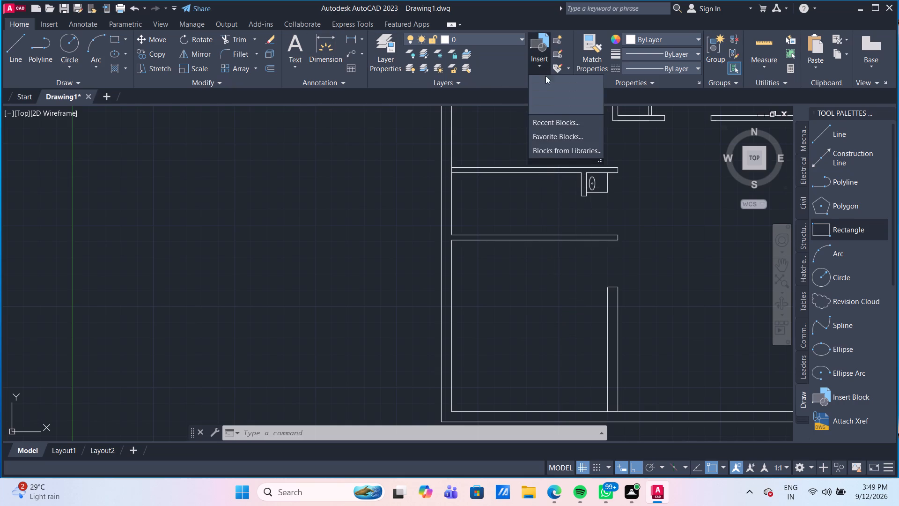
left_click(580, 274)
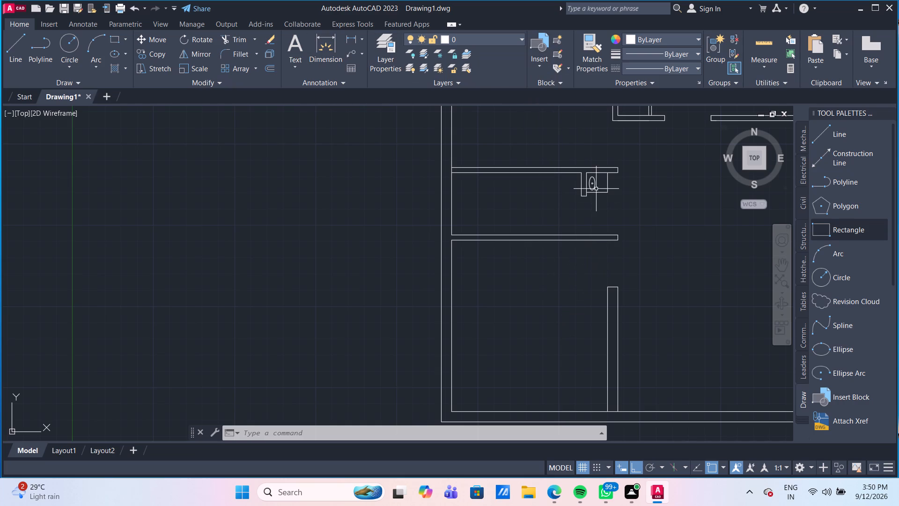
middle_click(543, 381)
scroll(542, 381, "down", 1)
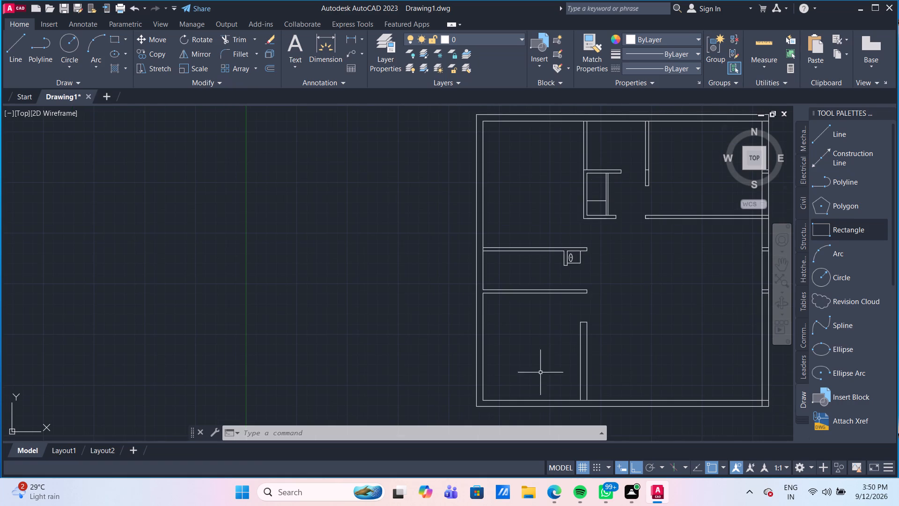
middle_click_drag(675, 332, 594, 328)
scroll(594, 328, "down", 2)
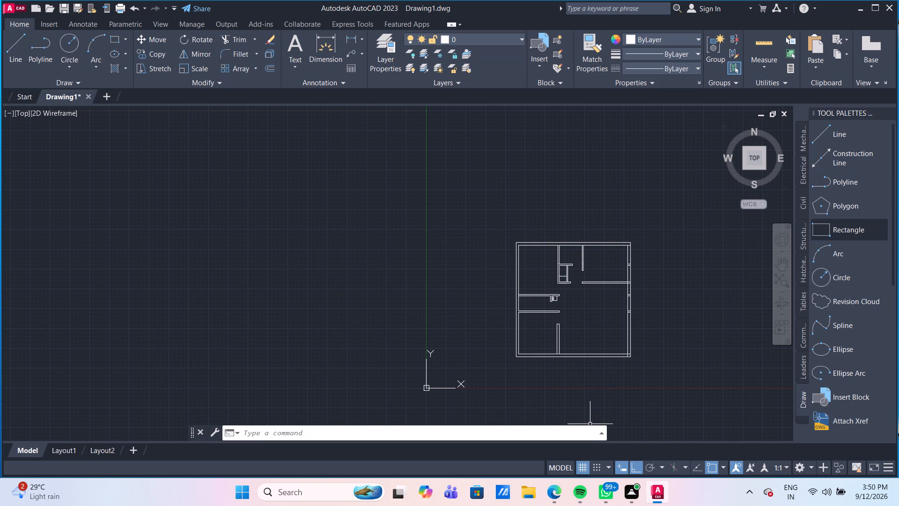
Trim the overlapping line ends at the plan's lower-right corner and the inner wall line across the vertical partition's base.
scroll(591, 372, "up", 2)
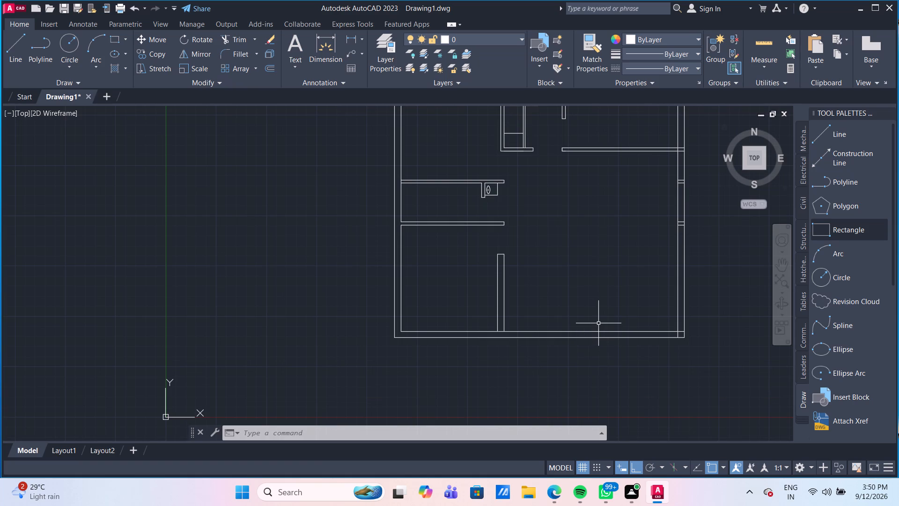
scroll(598, 323, "up", 1)
middle_click_drag(598, 323, 474, 315)
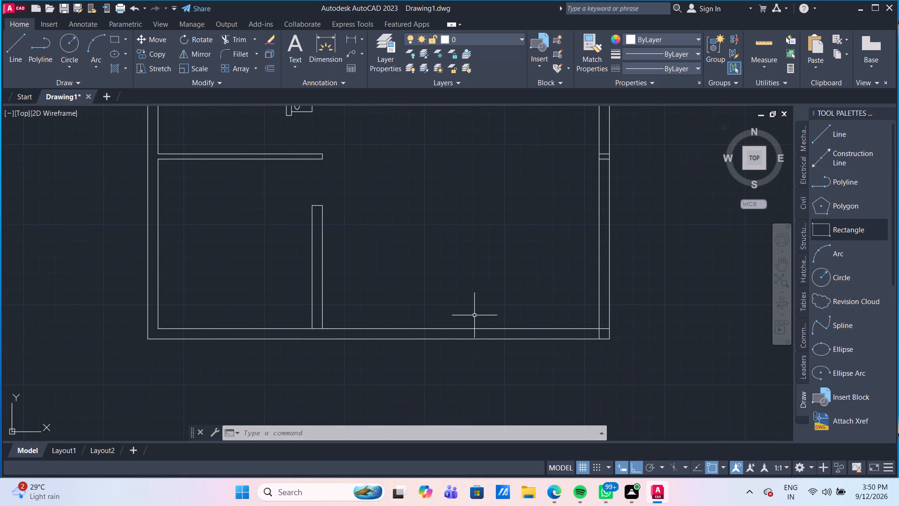
type("tr")
key("Return")
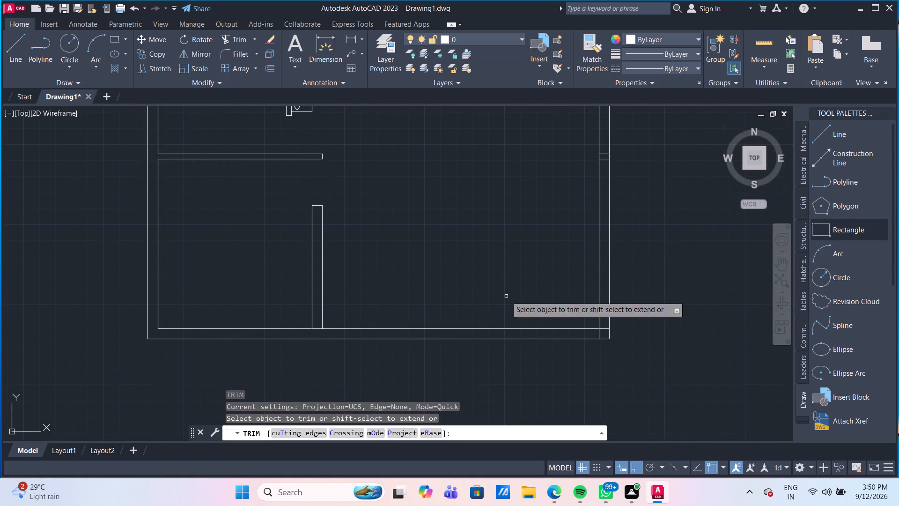
left_click(605, 329)
left_click(600, 333)
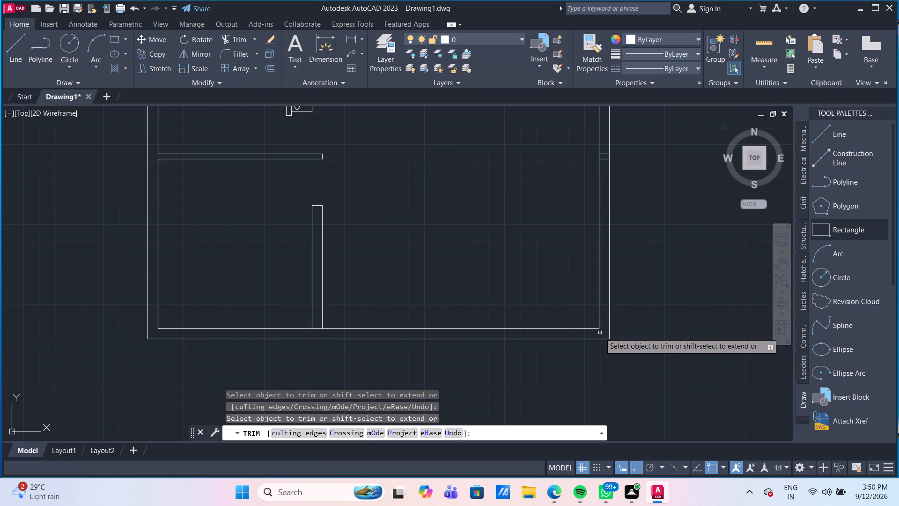
left_click(317, 328)
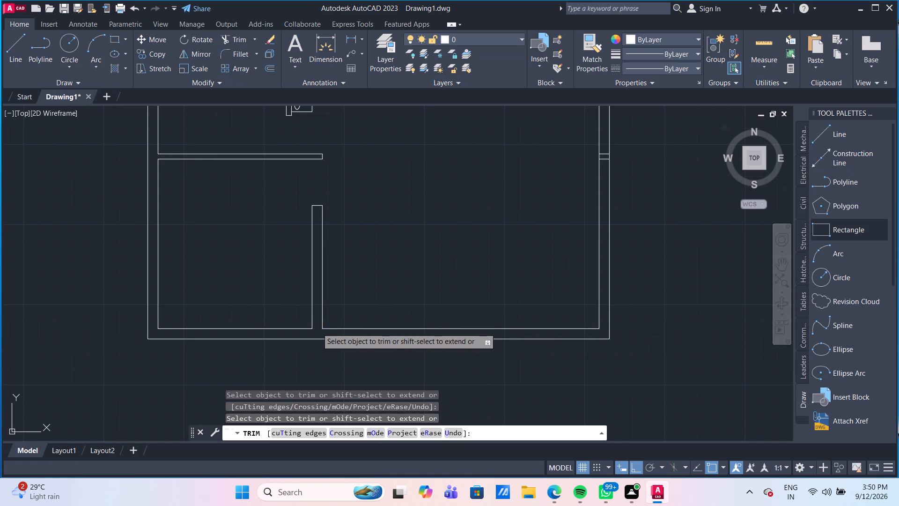
key("Escape")
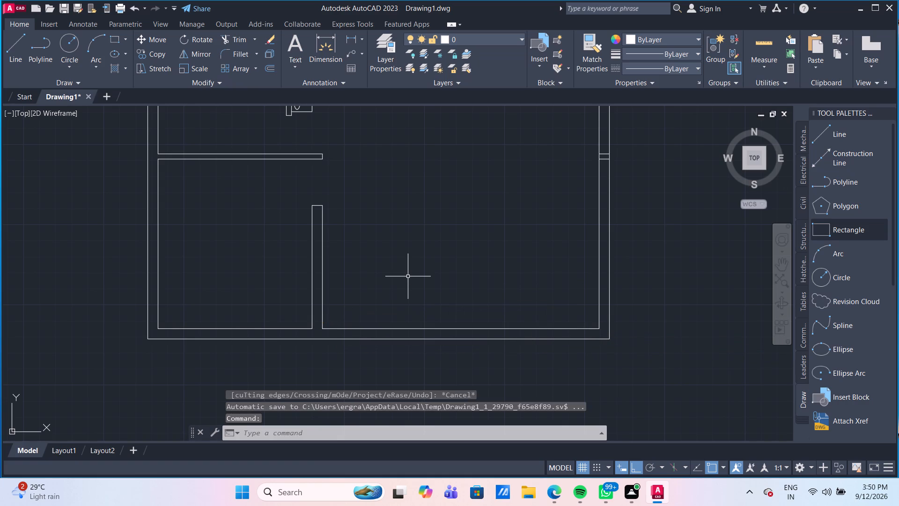
Offset the bottom wall's inner line 6'8" upward, between the vertical partition and the right outer wall.
key("o")
key("Return")
key("Return")
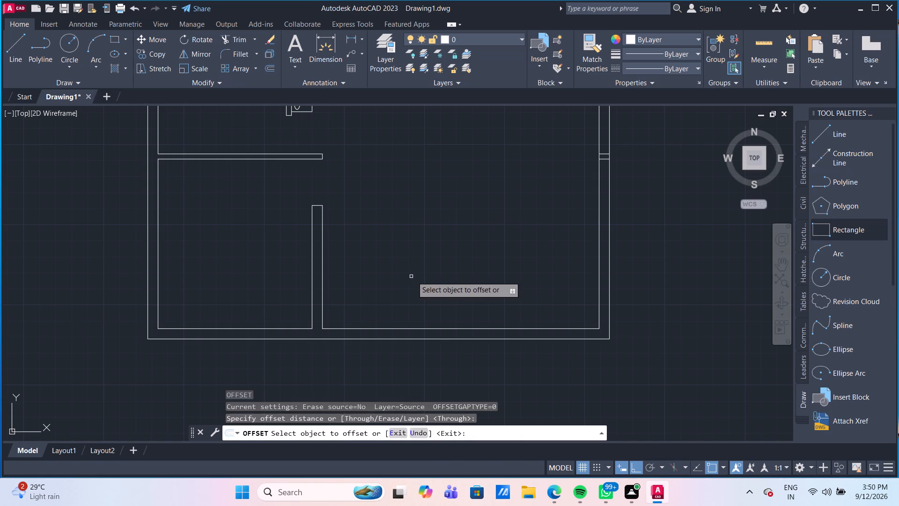
left_click(469, 330)
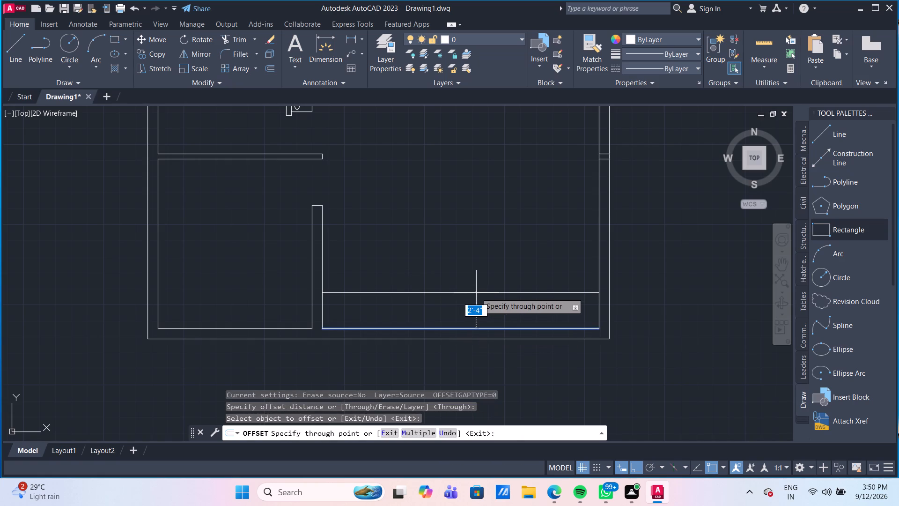
type("6'")
type("8\"")
key("Return")
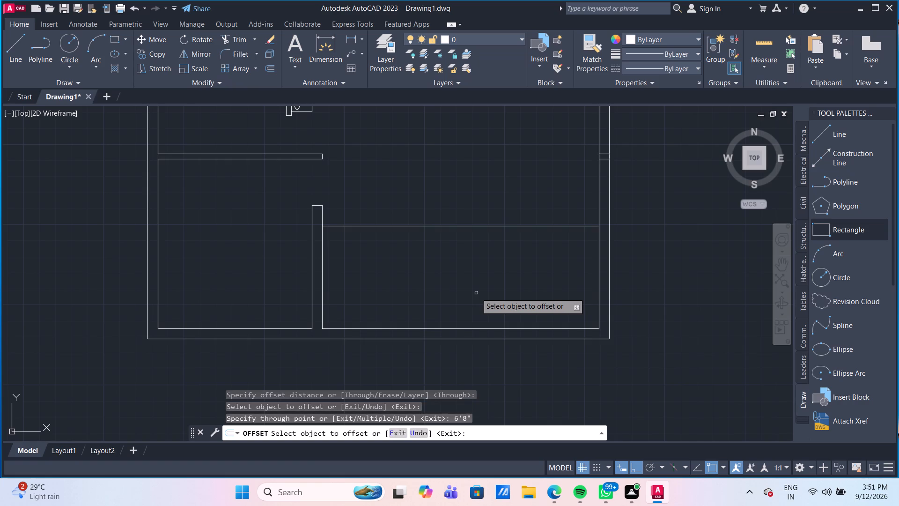
Offset the new horizontal line 8" downward to form the partition thickness.
left_click(491, 225)
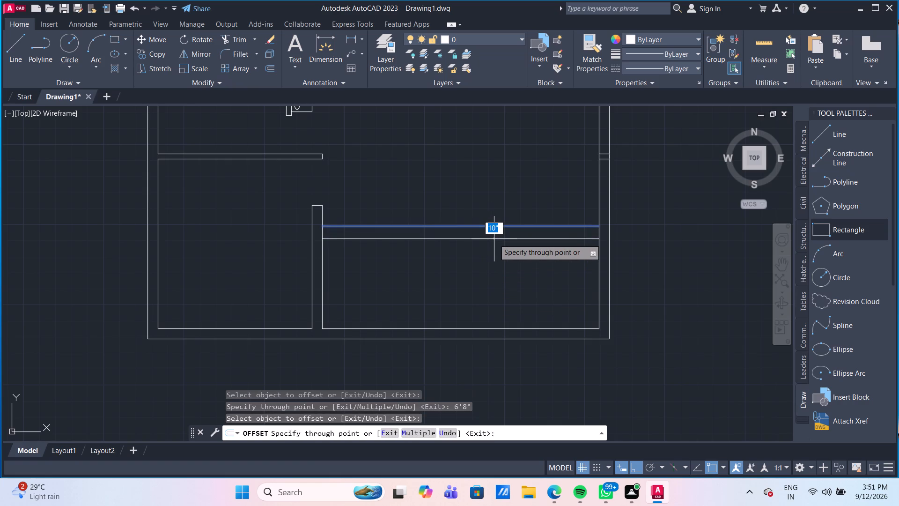
type("8\"")
key("Return")
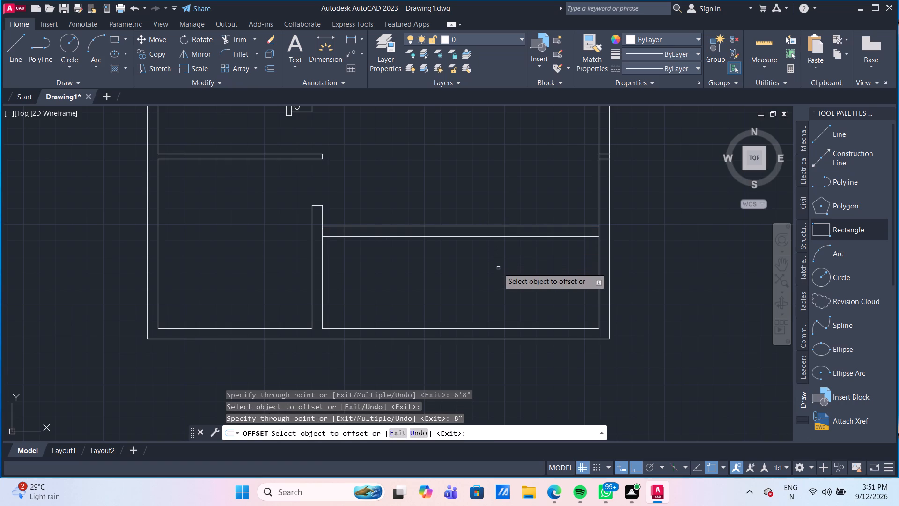
Offset the right outer wall's inner line 8'4" inward, to the left.
scroll(599, 286, "down", 2)
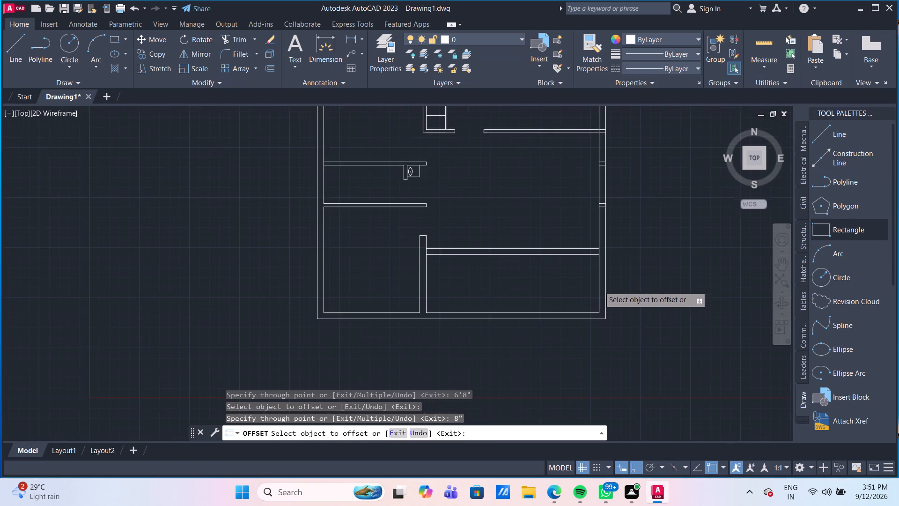
scroll(598, 284, "up", 1)
left_click(598, 284)
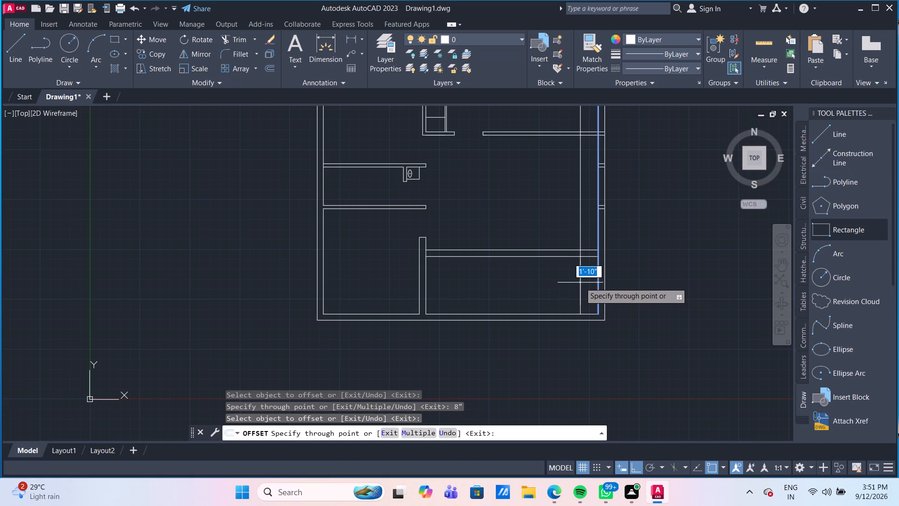
key("8")
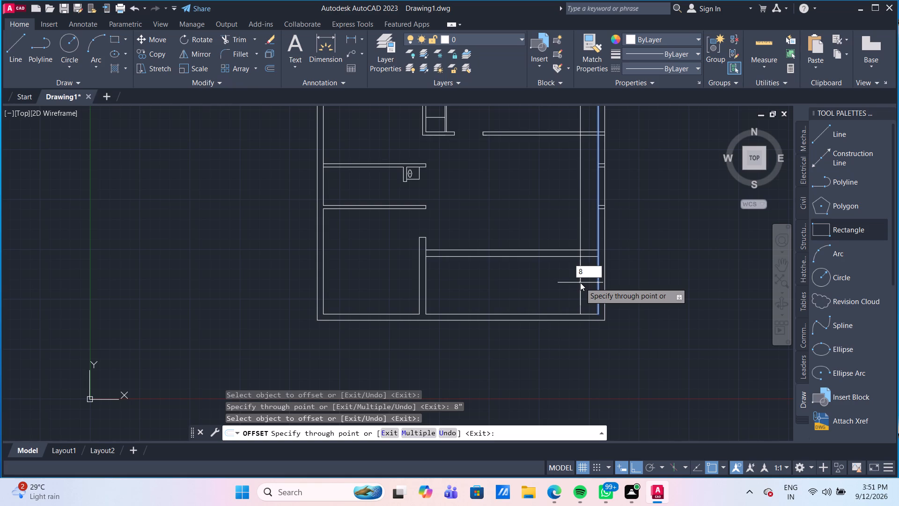
type("'4\"")
key("Return")
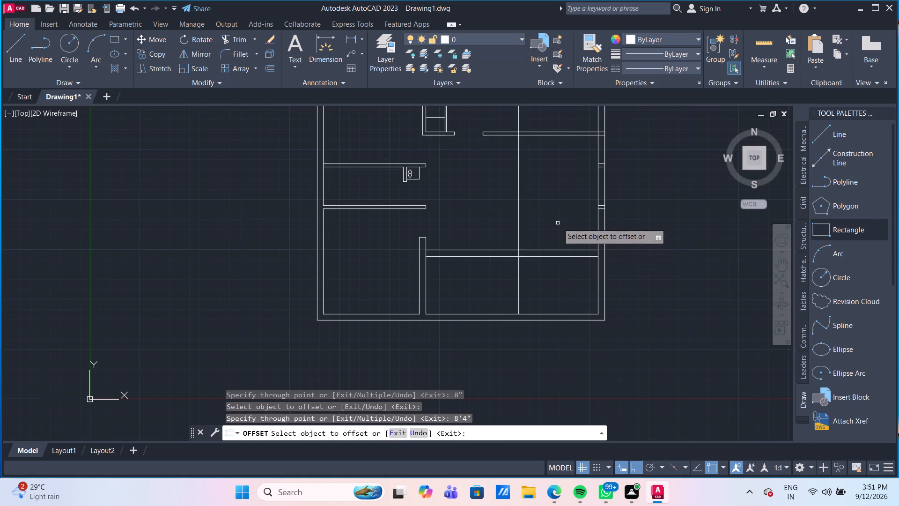
middle_click_drag(557, 218, 545, 322)
scroll(545, 322, "down", 1)
key("Escape")
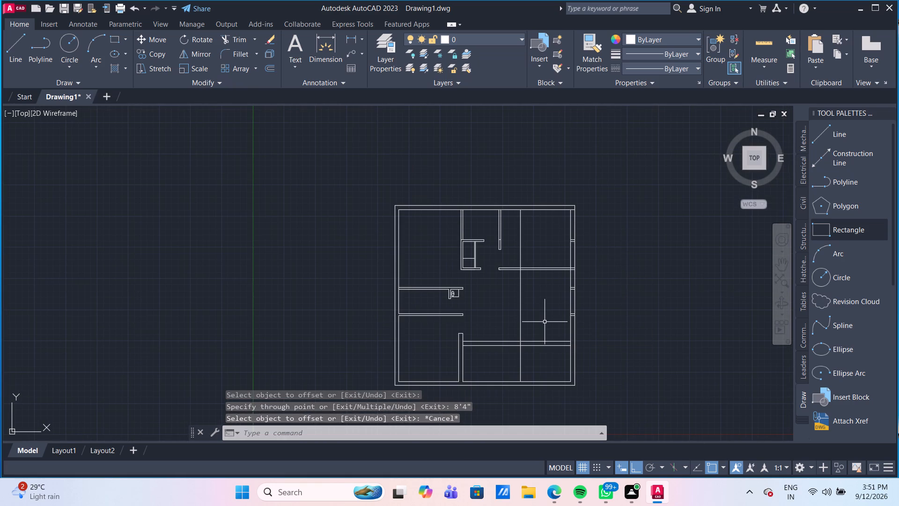
Trim the new vertical line above the lower-right horizontal partition, up through the upper-right room.
type("tr")
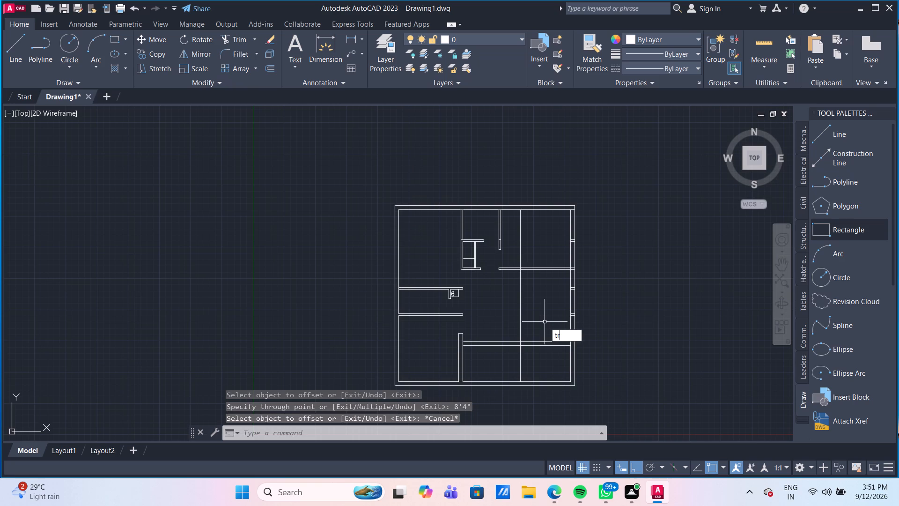
key("Return")
left_click(545, 322)
left_click(490, 298)
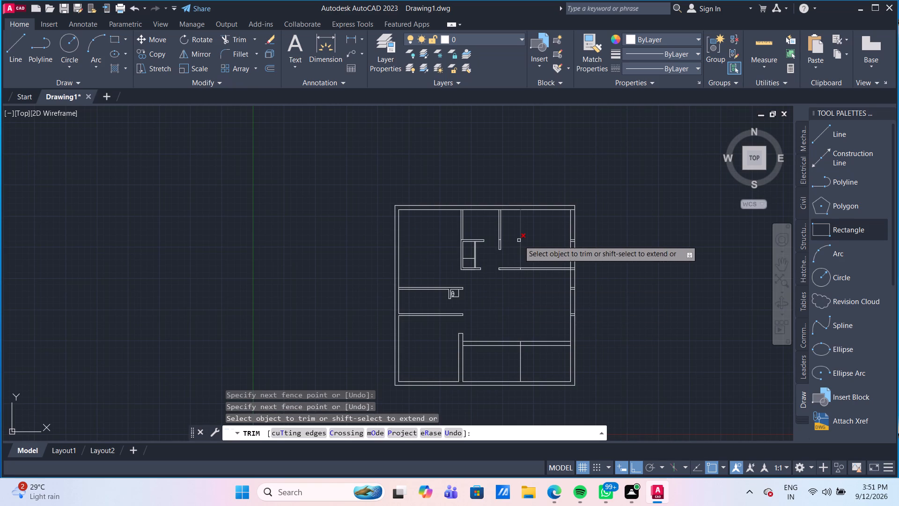
left_click(519, 240)
scroll(543, 354, "down", 1)
scroll(539, 355, "up", 2)
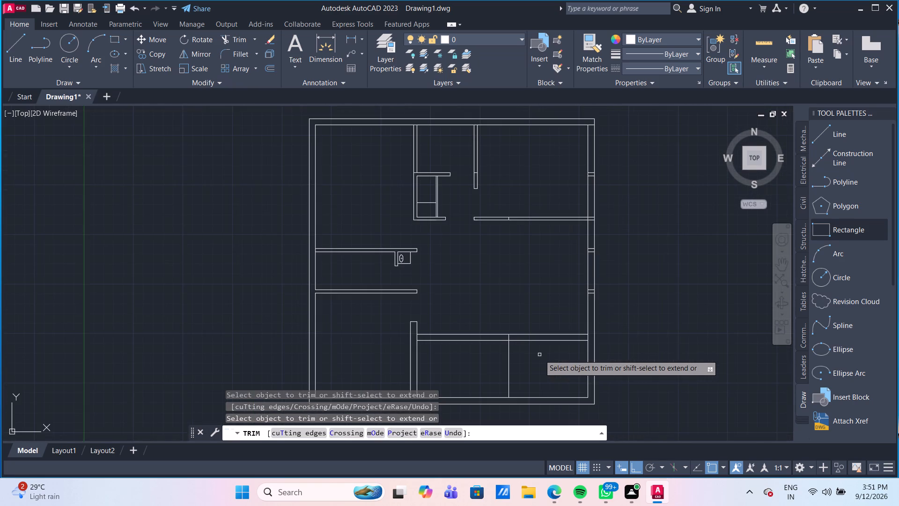
Trim the bottom wall's inner line between the new vertical line and the right outer wall.
middle_click_drag(533, 377, 505, 280)
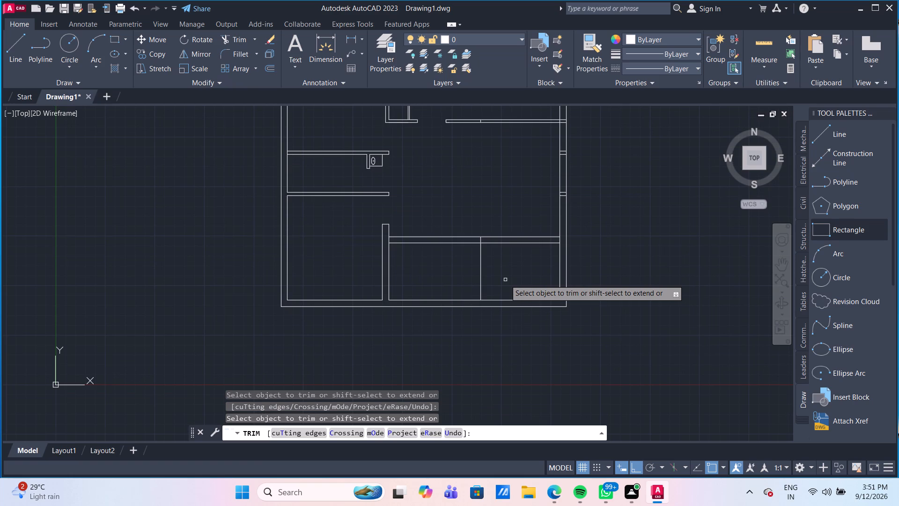
left_click(531, 299)
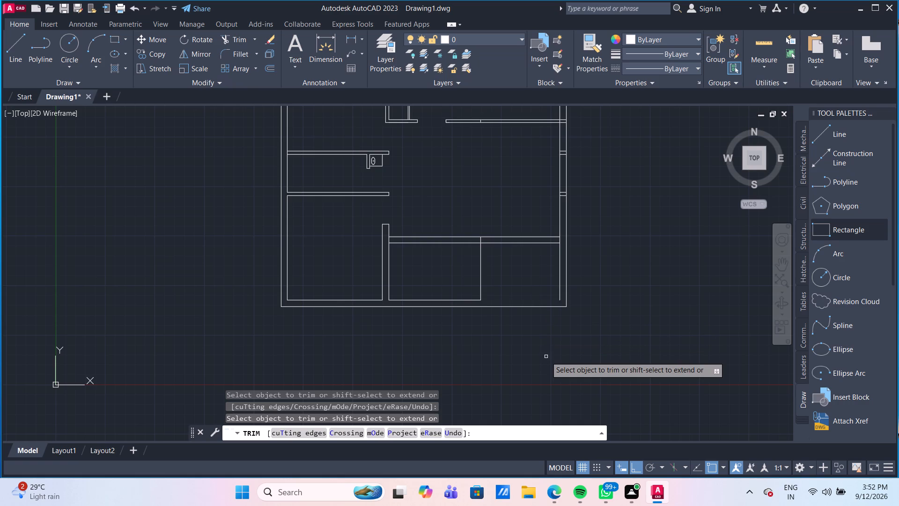
key("Escape")
Extend the right outer wall's inner line and the new vertical line down to the bottom wall's outer line.
type("es")
key("BackSpace")
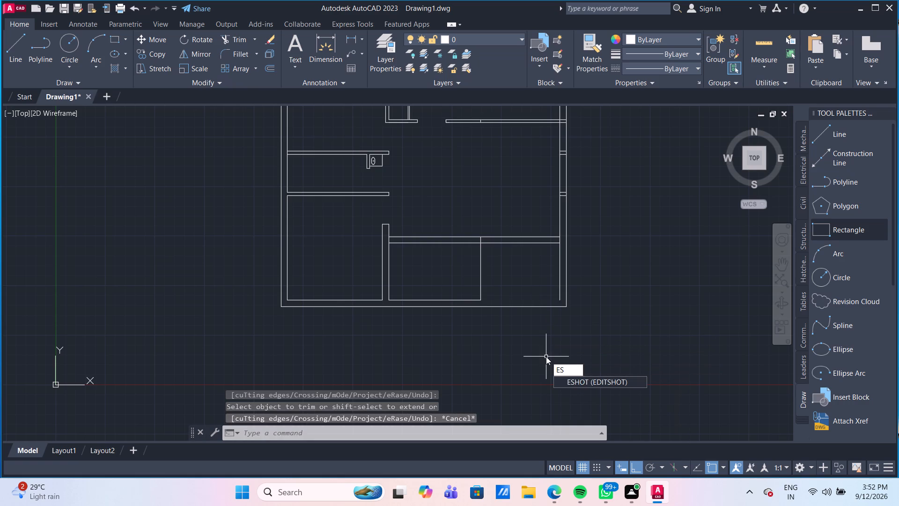
key("x")
key("BackSpace")
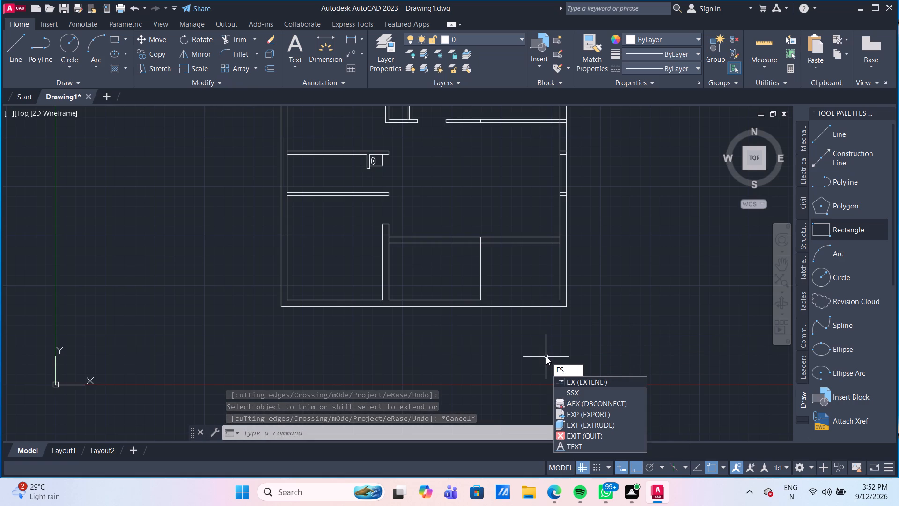
key("BackSpace")
key("x")
key("Return")
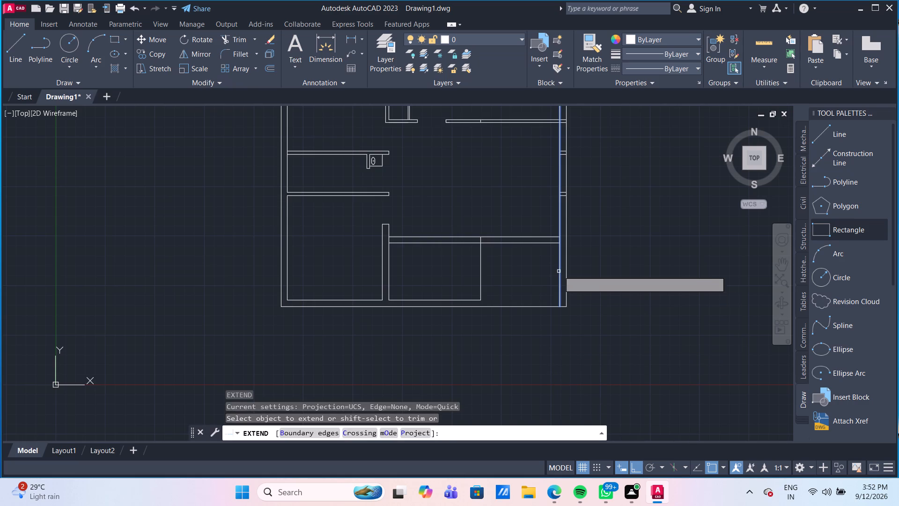
left_click(559, 271)
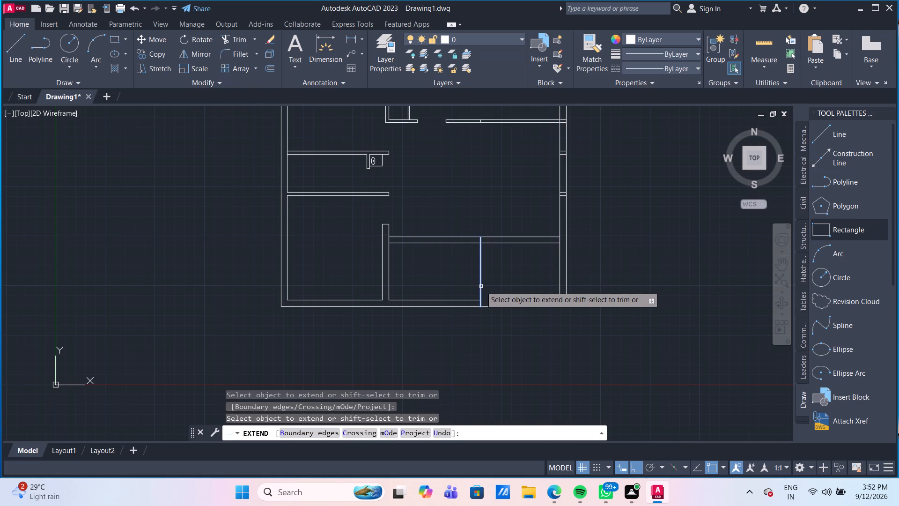
left_click(481, 286)
key("Escape")
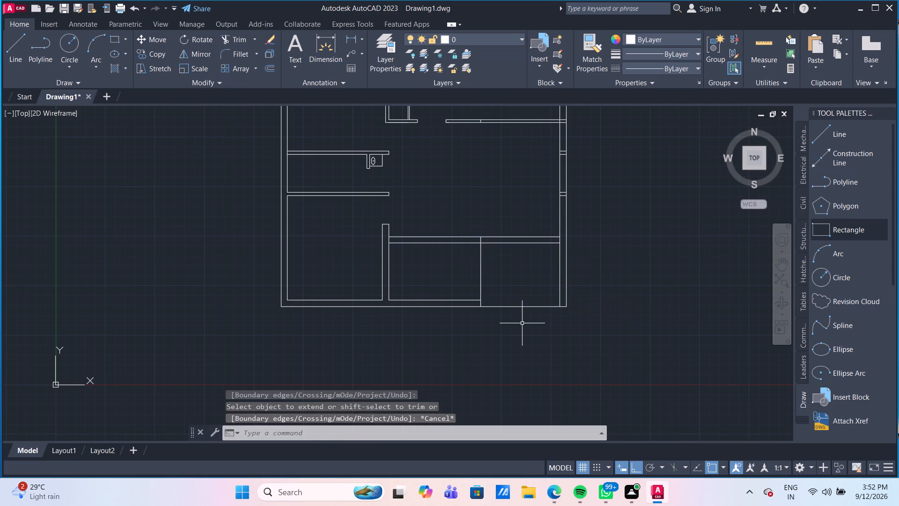
Trim the bottom wall's outer line between the new vertical line and the right outer wall's inner line.
left_click(522, 323)
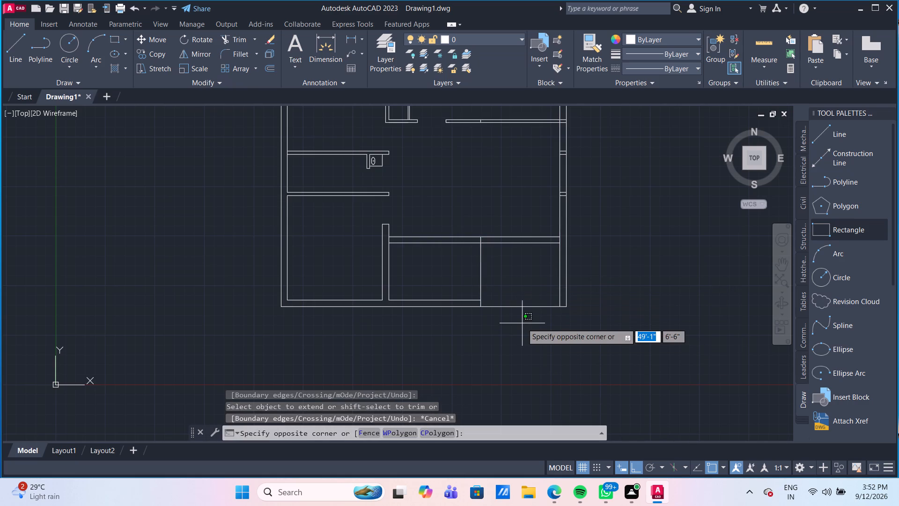
type("tr")
key("Escape")
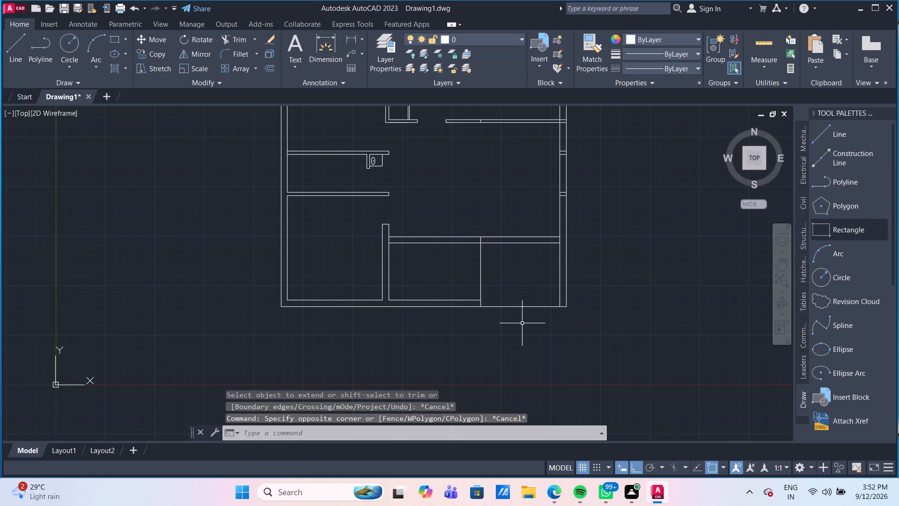
type("tr")
key("Return")
left_click(522, 323)
left_click(524, 305)
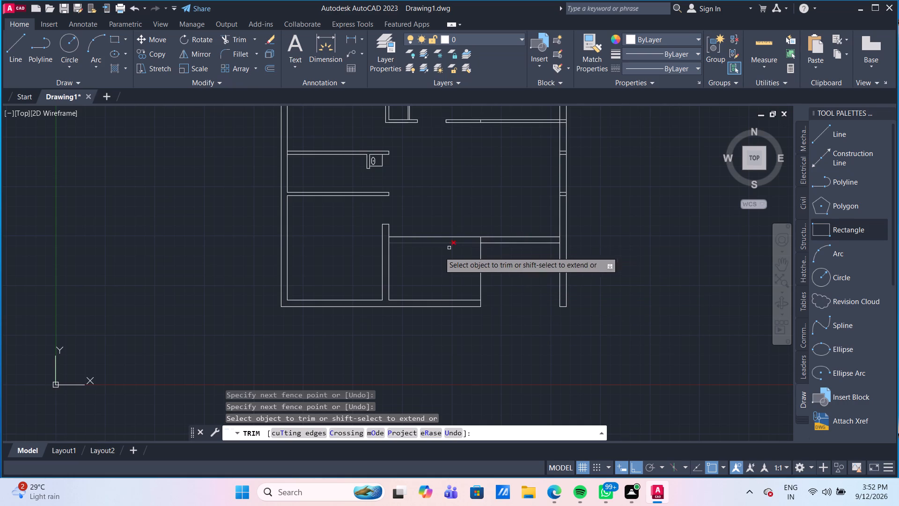
Trim the short vertical partition's segment where the lower-right horizontal partition meets it, opening the junction.
scroll(383, 200, "up", 1)
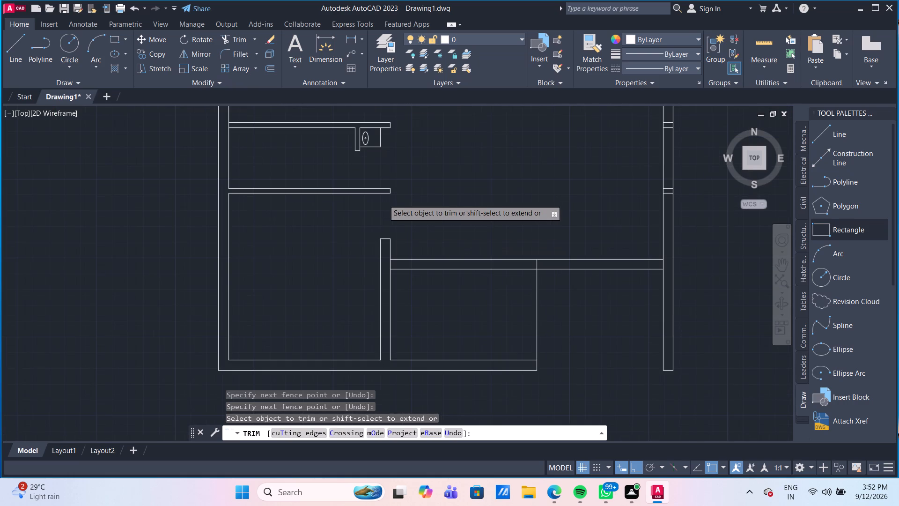
left_click(391, 262)
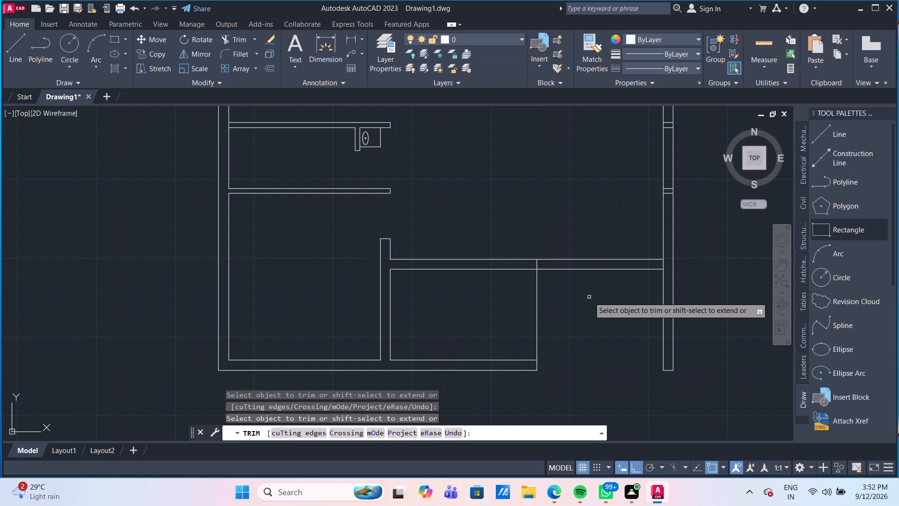
Trim the leftover horizontal stubs inside the right outer wall, from below the middle room up to the upper-right room's partition.
scroll(589, 297, "down", 1)
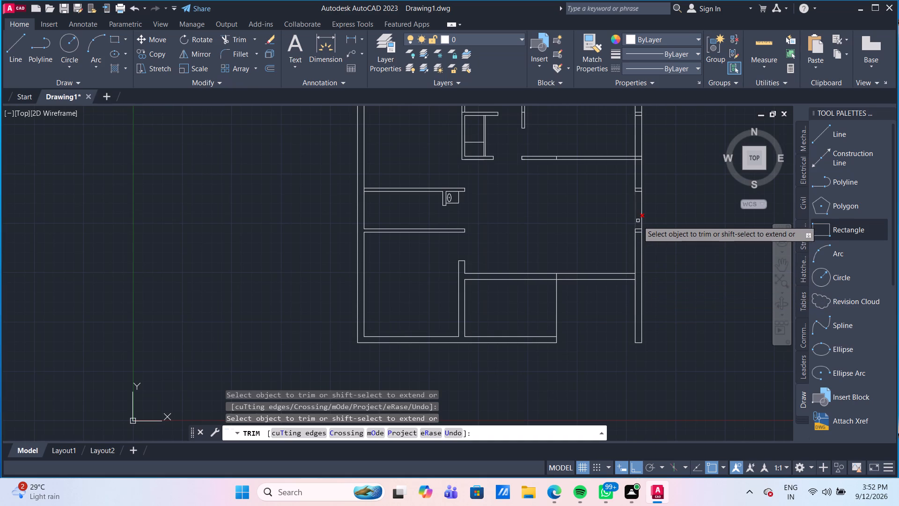
scroll(639, 217, "up", 1)
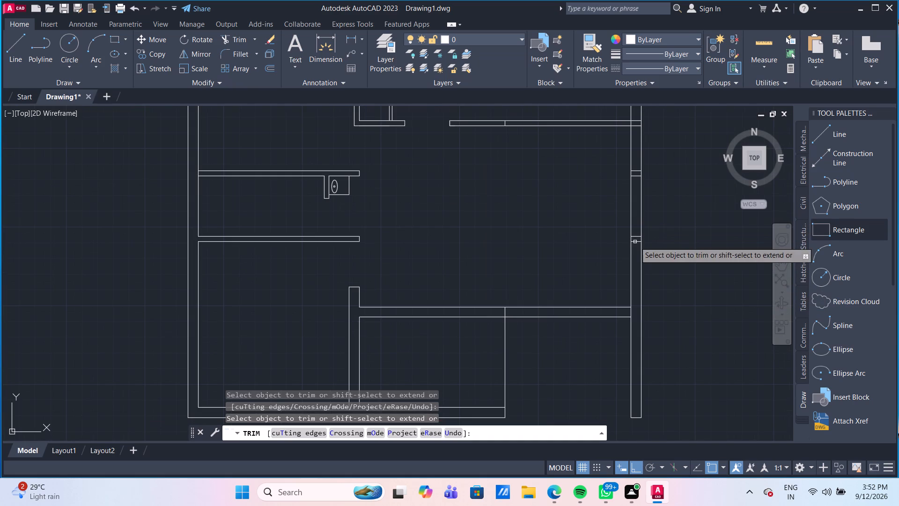
left_click(638, 246)
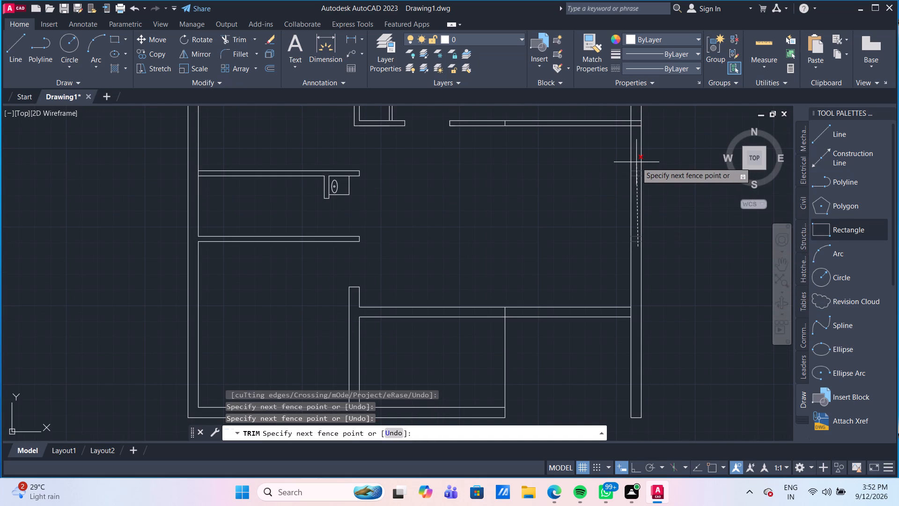
left_click(635, 117)
Trim the right wall's inner line at the upper-right room's horizontal partition and the short cross line within that partition.
middle_click_drag(470, 230, 463, 327)
scroll(618, 231, "up", 1)
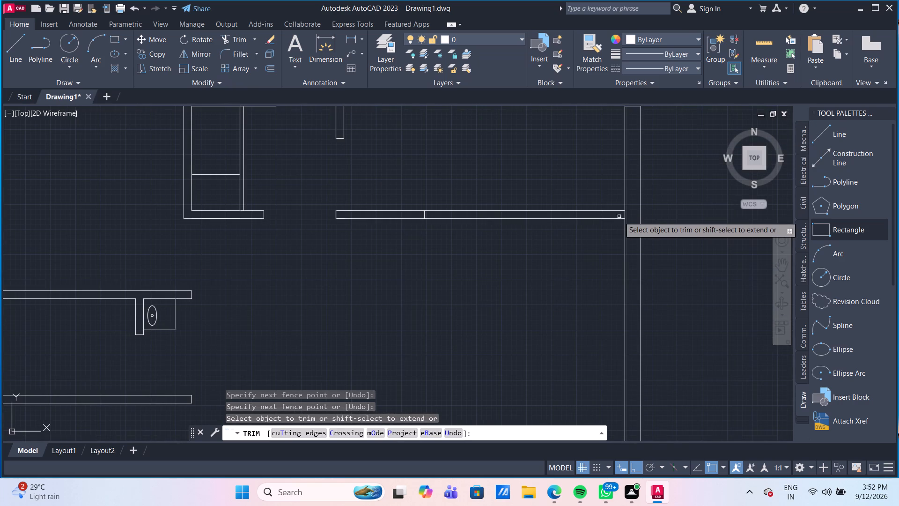
left_click(626, 214)
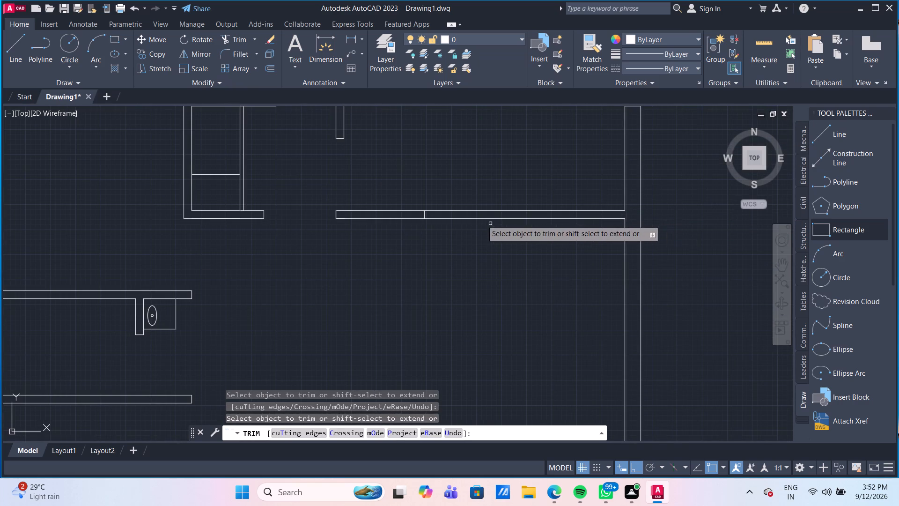
scroll(419, 215, "up", 2)
left_click(429, 216)
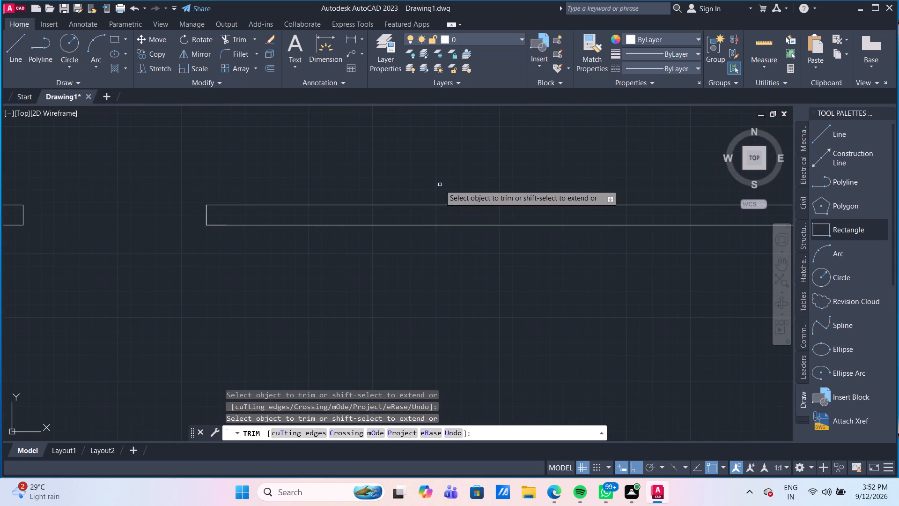
Trim the stubs inside the right outer wall beside the upper-right room and the top wall's inner line past the corner.
scroll(440, 185, "down", 4)
scroll(536, 144, "up", 1)
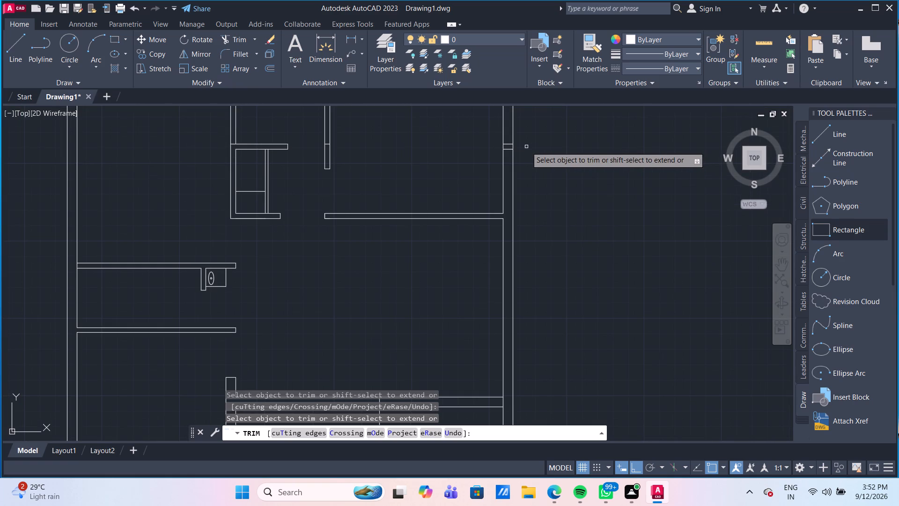
middle_click_drag(526, 147, 523, 237)
scroll(523, 237, "up", 1)
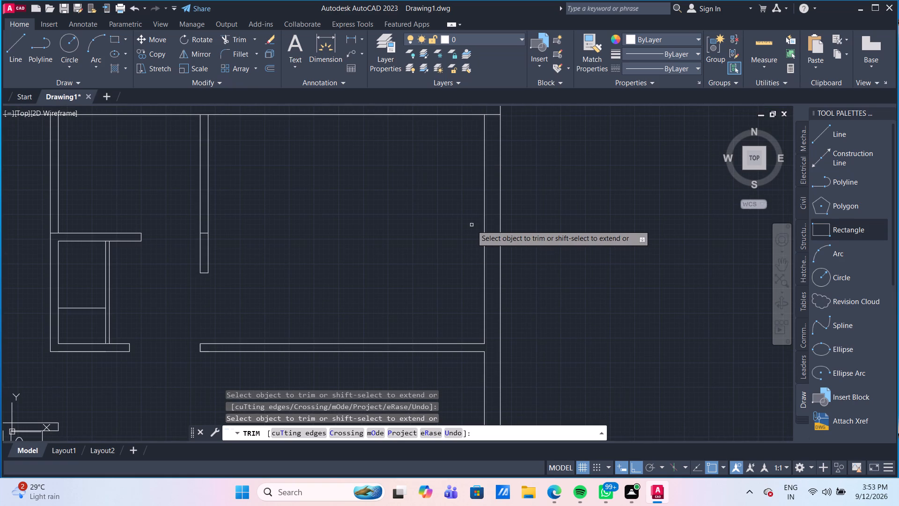
left_click(493, 225)
left_click(493, 250)
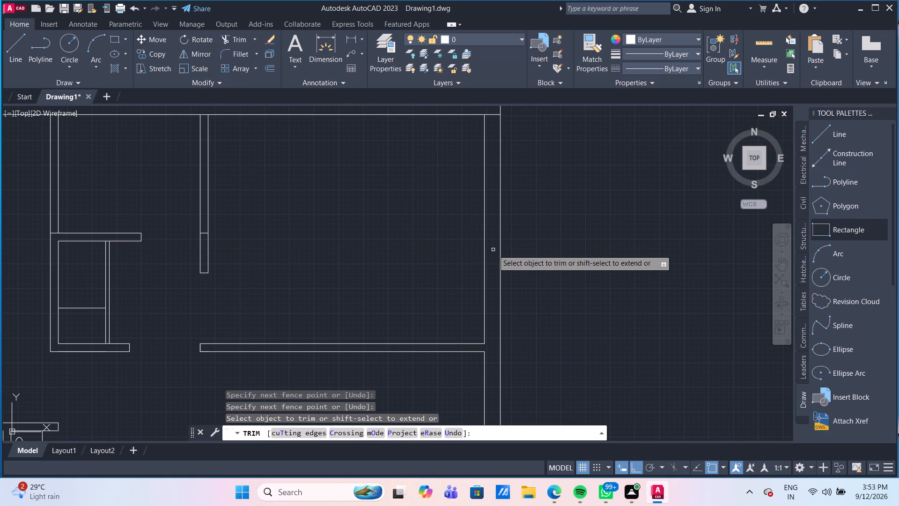
left_click(496, 114)
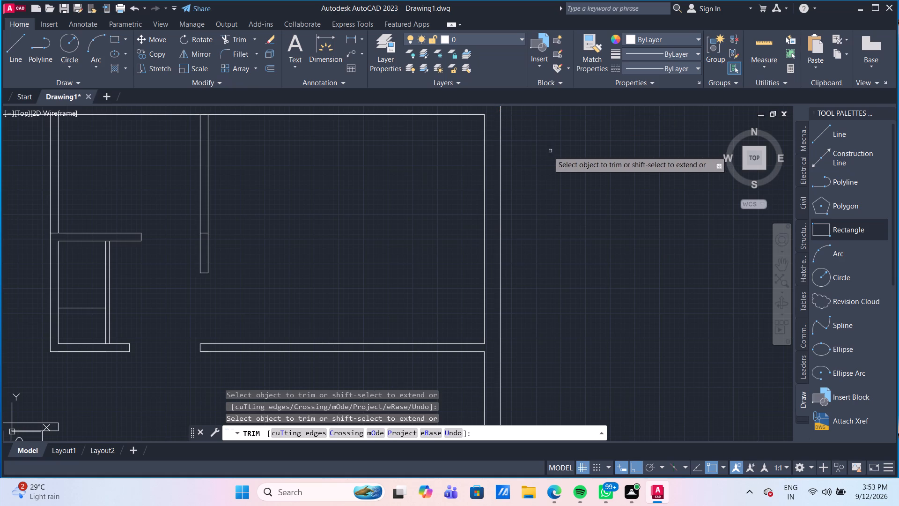
key("Escape")
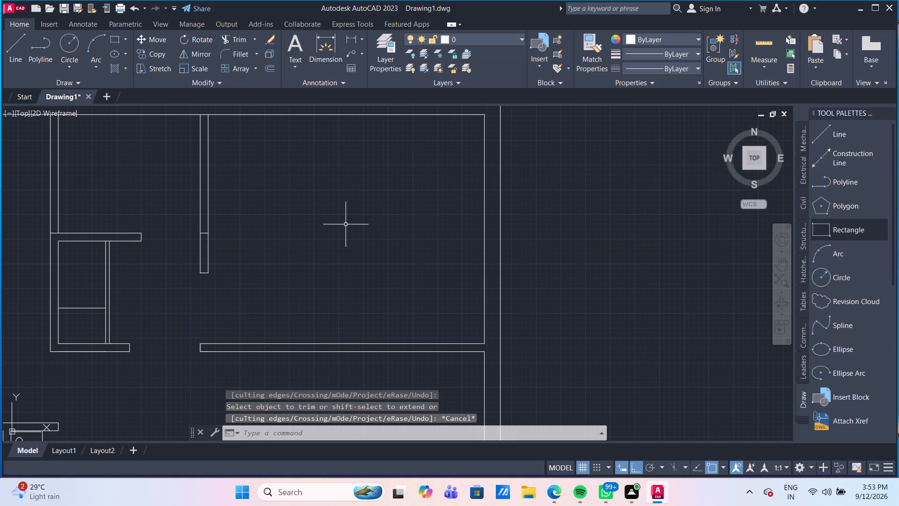
Draw a horizontal line about 10' long across the lower middle room, from its left wall's midpoint to the vertical line.
scroll(346, 224, "down", 3)
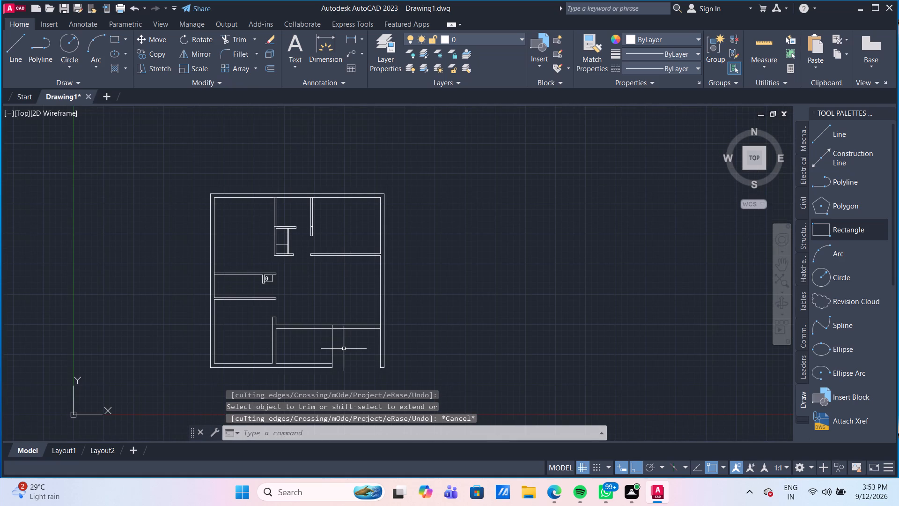
scroll(300, 345, "up", 2)
middle_click_drag(301, 352, 337, 300)
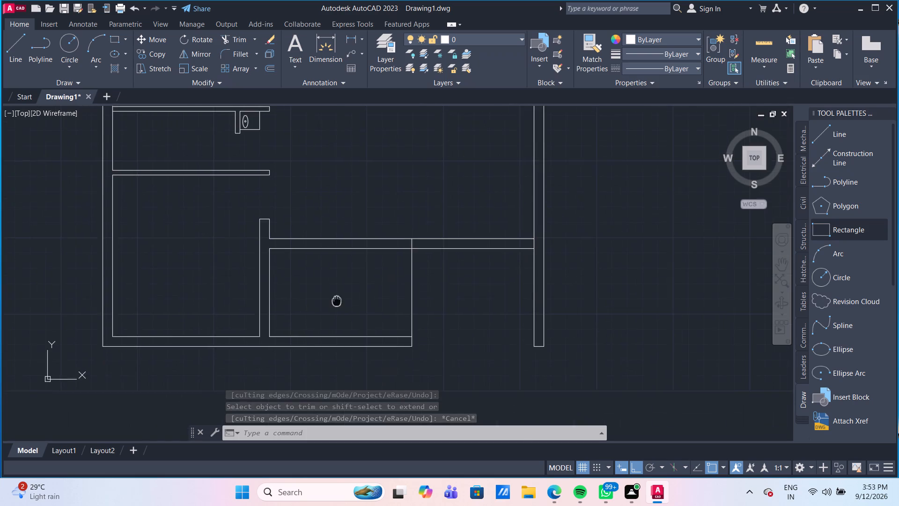
middle_click_drag(337, 300, 341, 290)
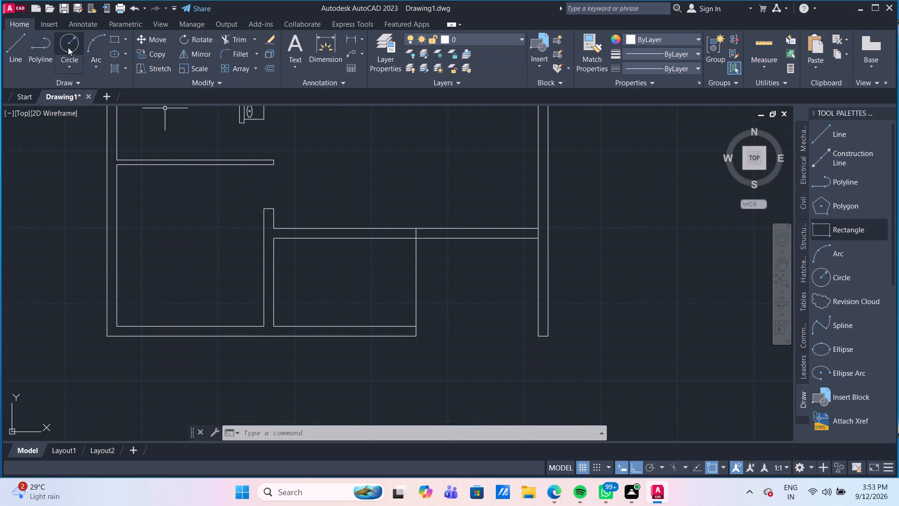
left_click(19, 45)
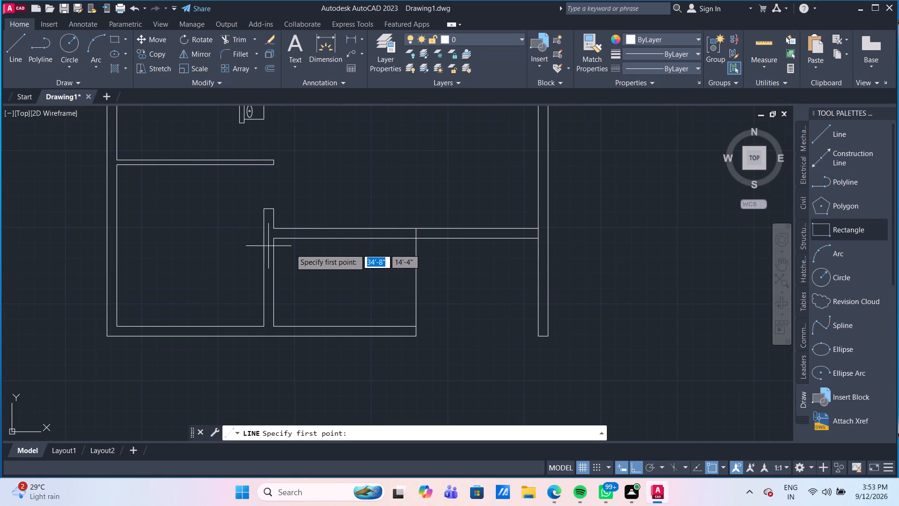
left_click(271, 283)
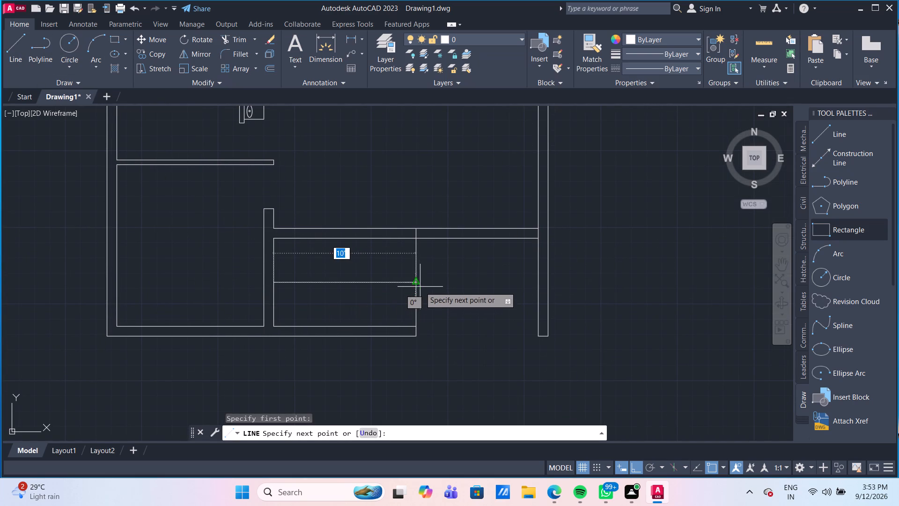
left_click(420, 283)
key("Return")
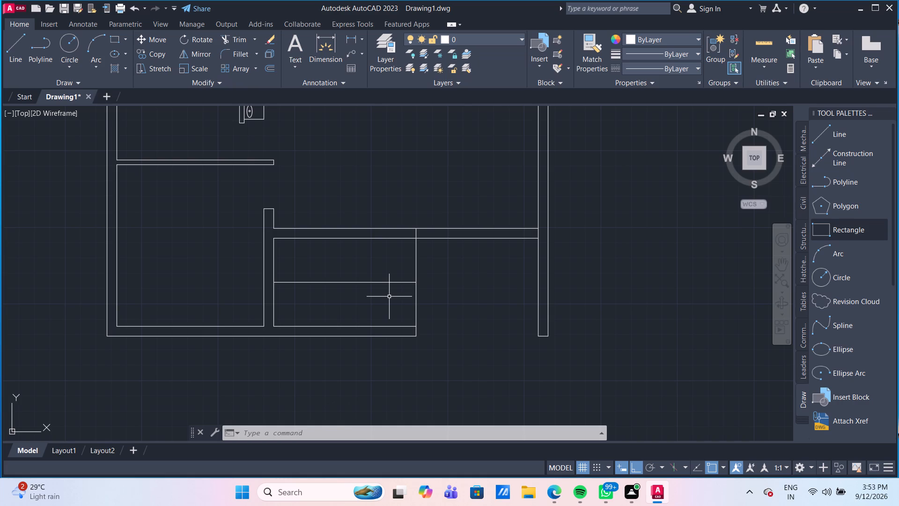
Draw a vertical line about 3' long from the new horizontal line's left end down to the room's lower-left inner corner.
scroll(303, 306, "up", 1)
middle_click_drag(312, 298, 322, 280)
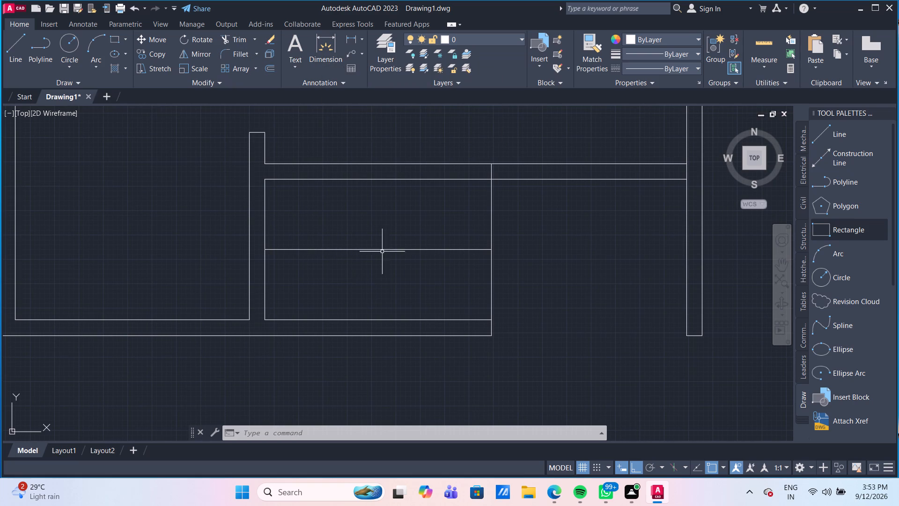
left_click(15, 38)
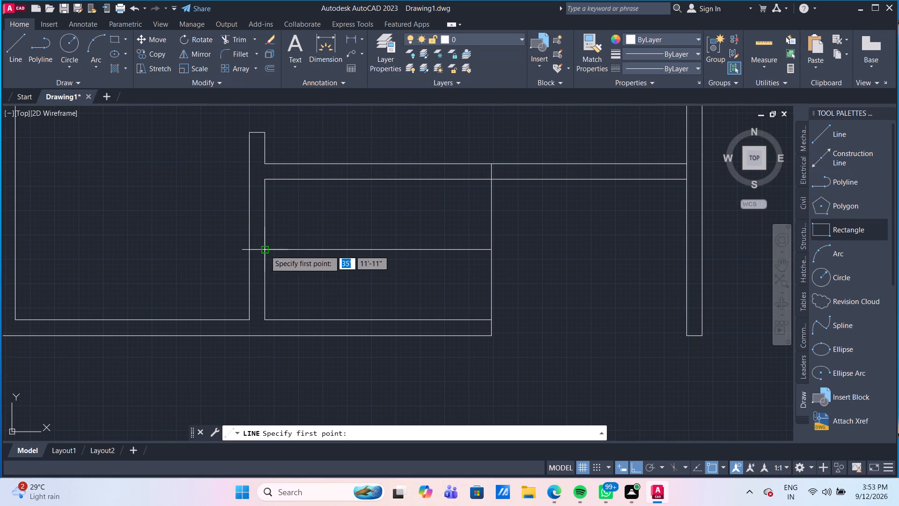
left_click(266, 249)
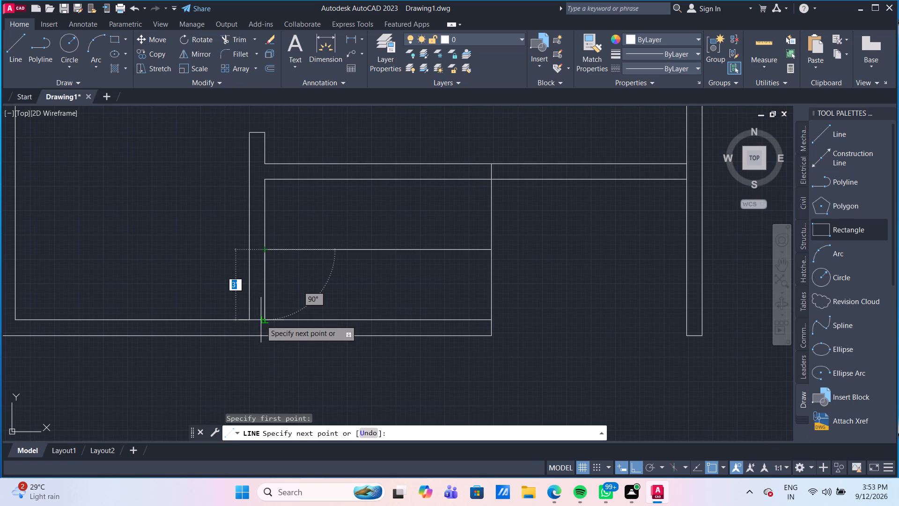
left_click(264, 317)
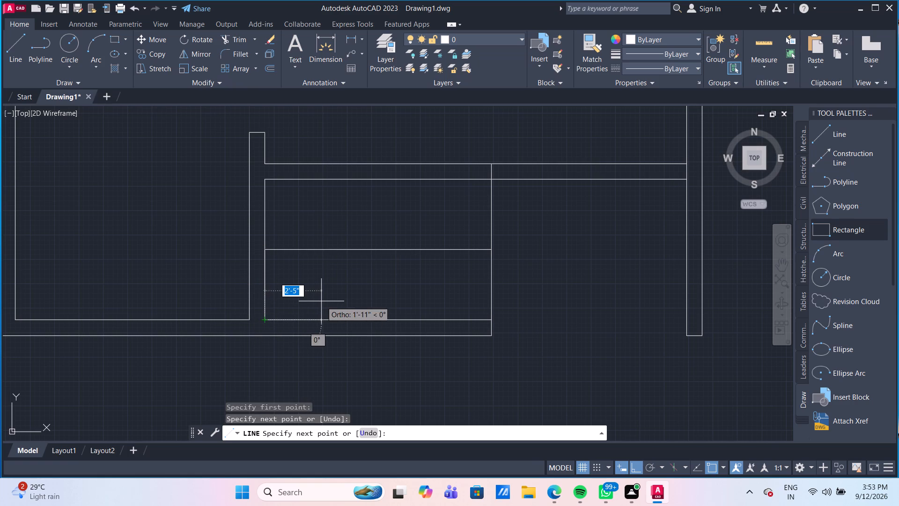
key("Return")
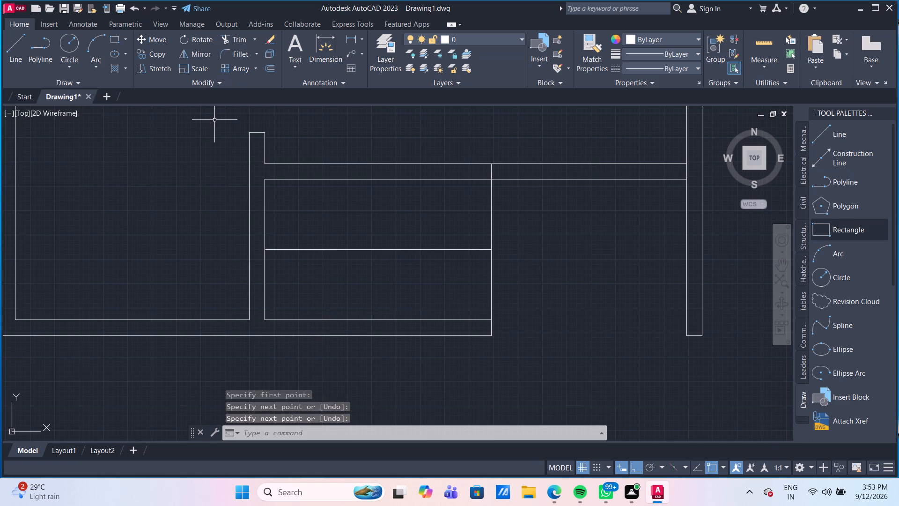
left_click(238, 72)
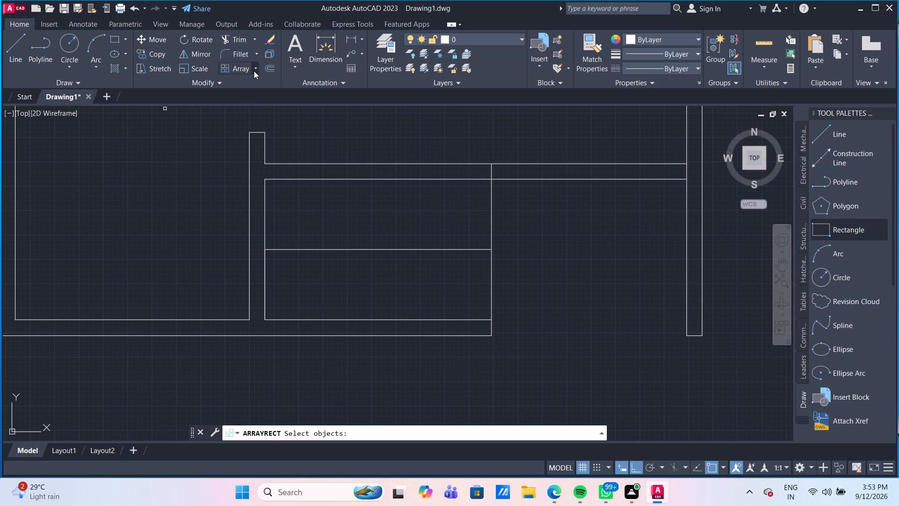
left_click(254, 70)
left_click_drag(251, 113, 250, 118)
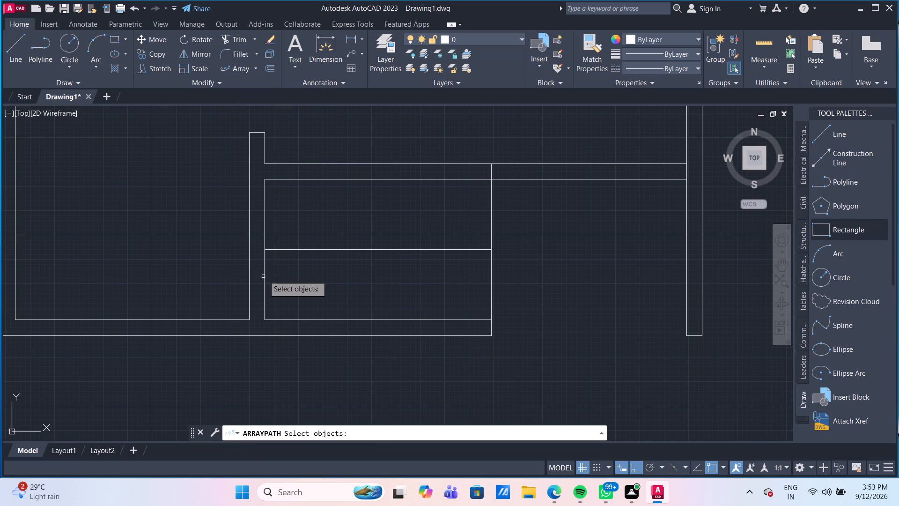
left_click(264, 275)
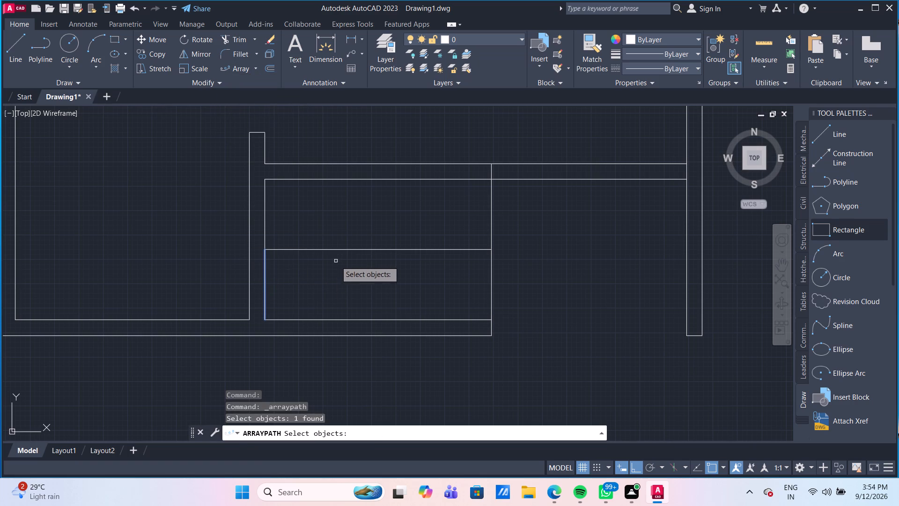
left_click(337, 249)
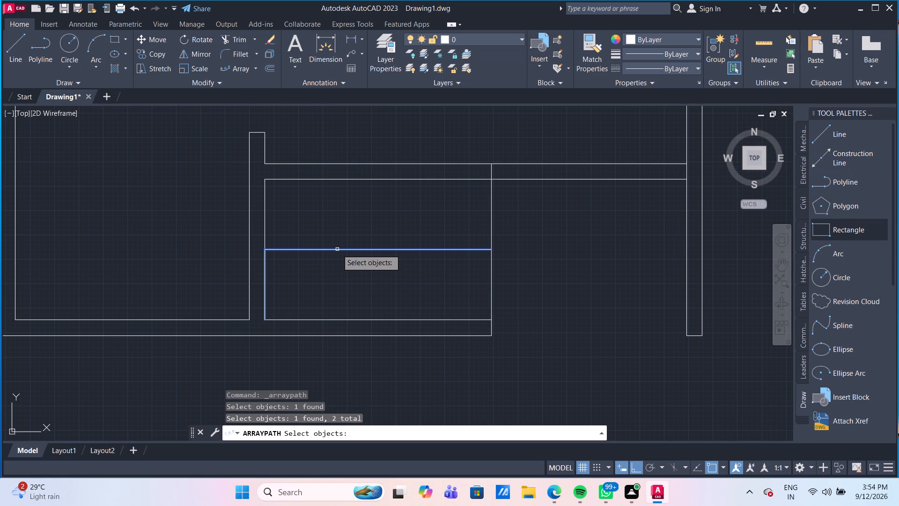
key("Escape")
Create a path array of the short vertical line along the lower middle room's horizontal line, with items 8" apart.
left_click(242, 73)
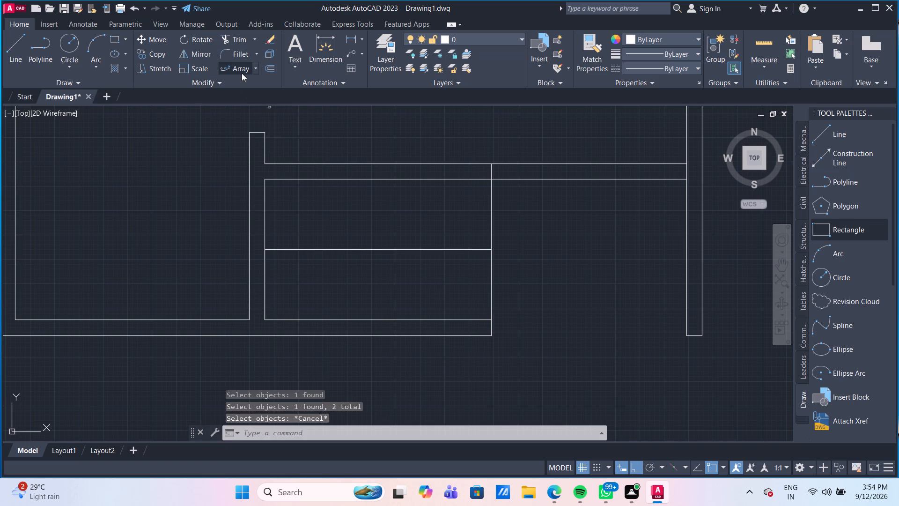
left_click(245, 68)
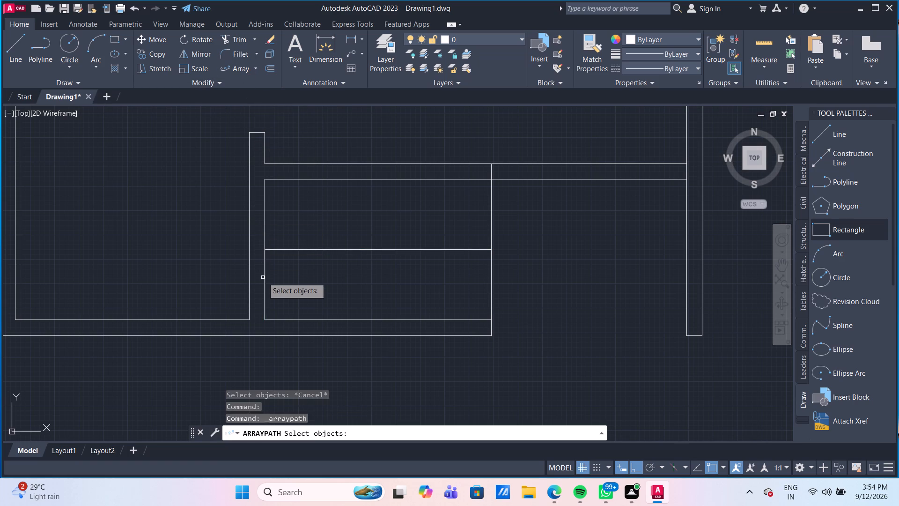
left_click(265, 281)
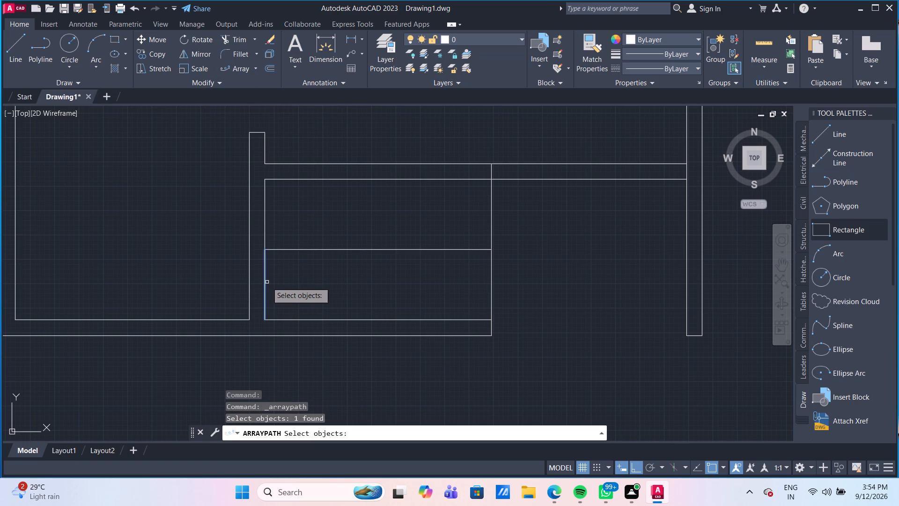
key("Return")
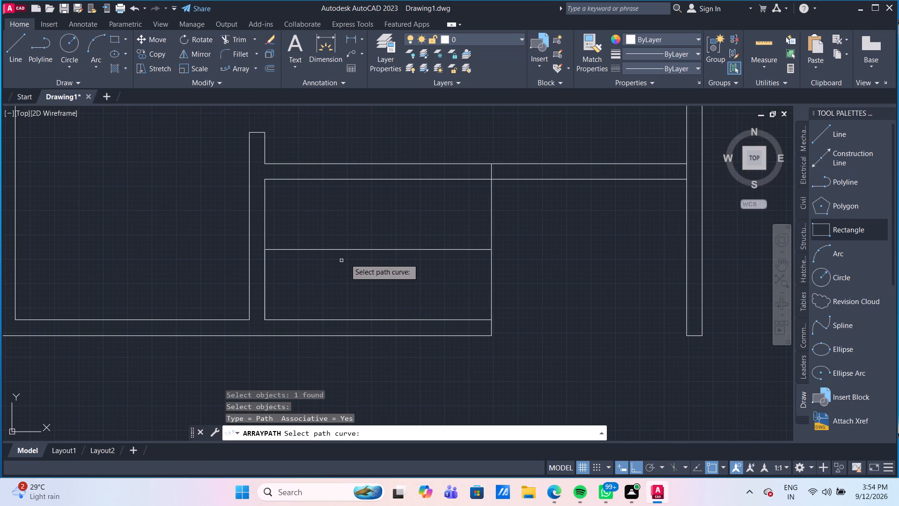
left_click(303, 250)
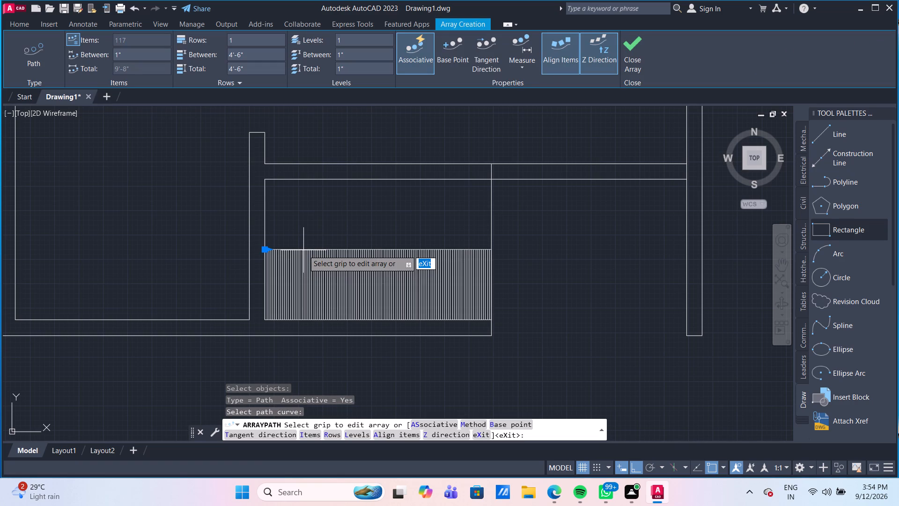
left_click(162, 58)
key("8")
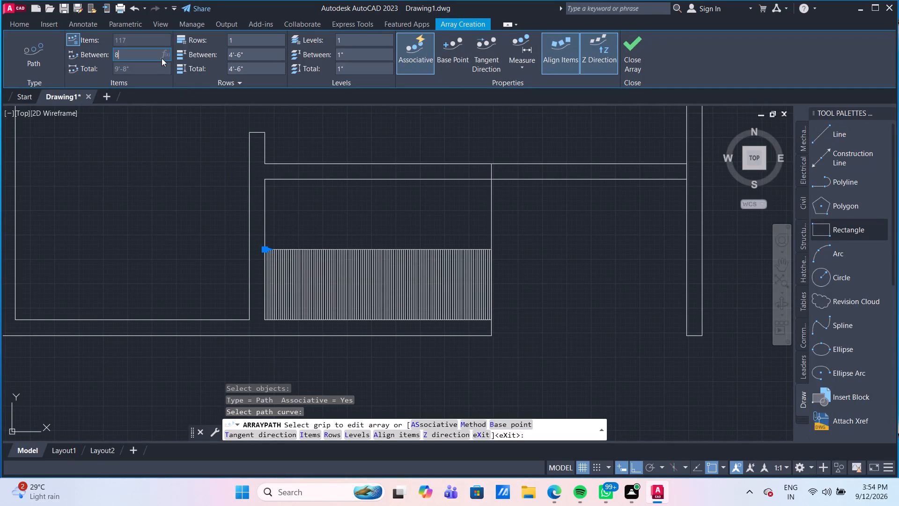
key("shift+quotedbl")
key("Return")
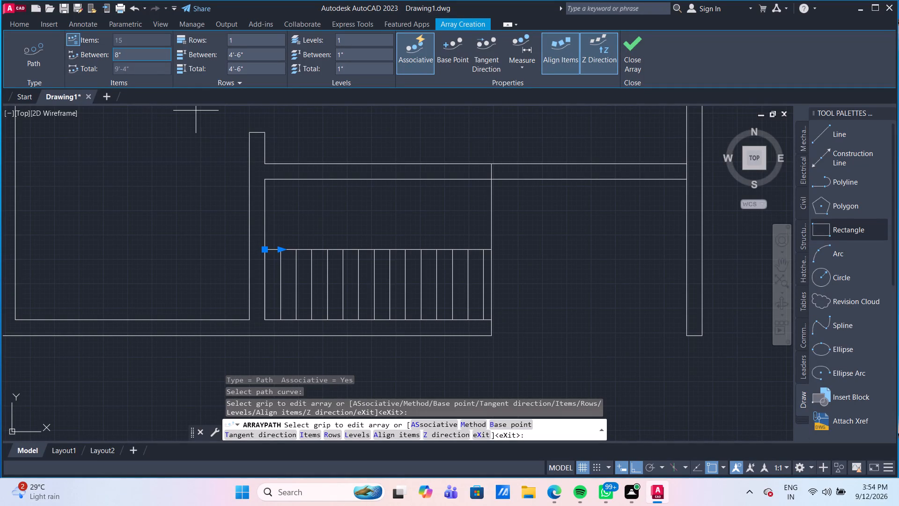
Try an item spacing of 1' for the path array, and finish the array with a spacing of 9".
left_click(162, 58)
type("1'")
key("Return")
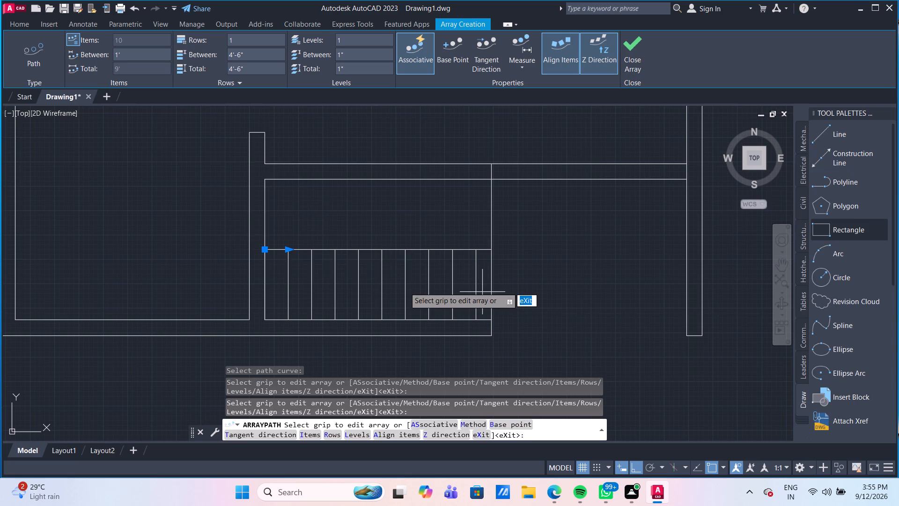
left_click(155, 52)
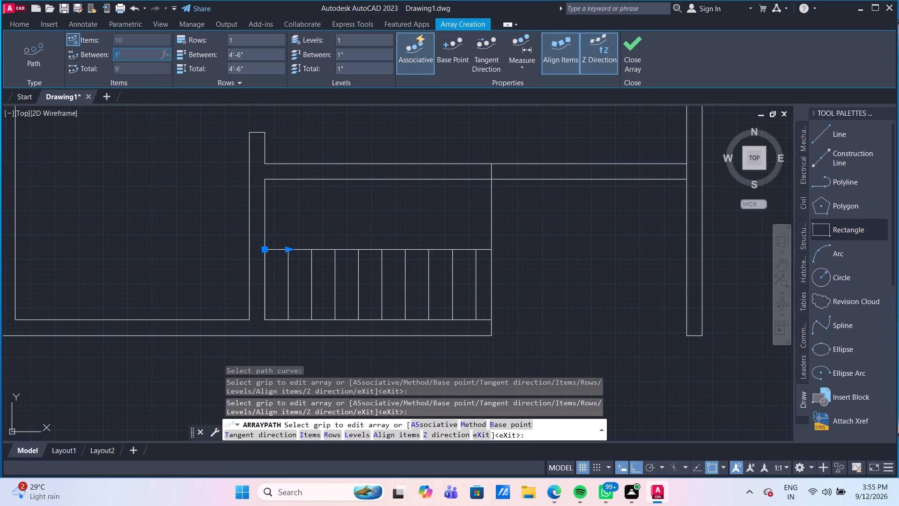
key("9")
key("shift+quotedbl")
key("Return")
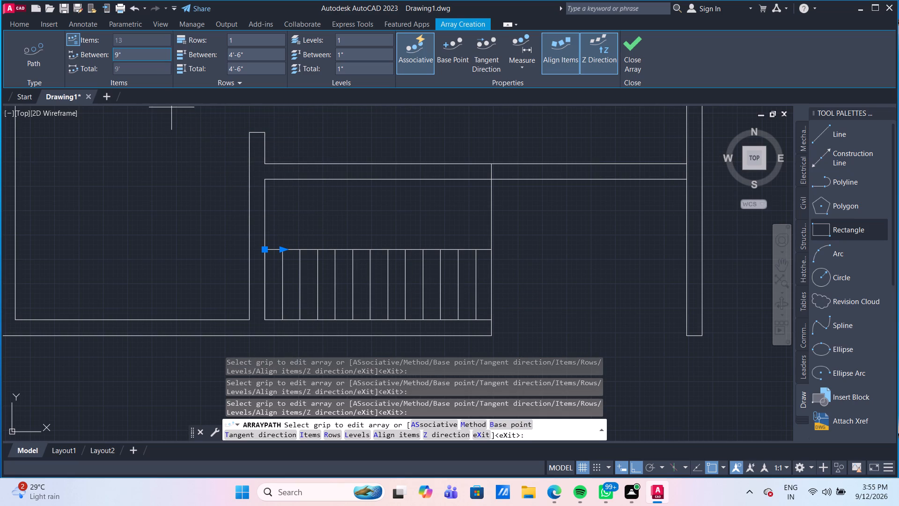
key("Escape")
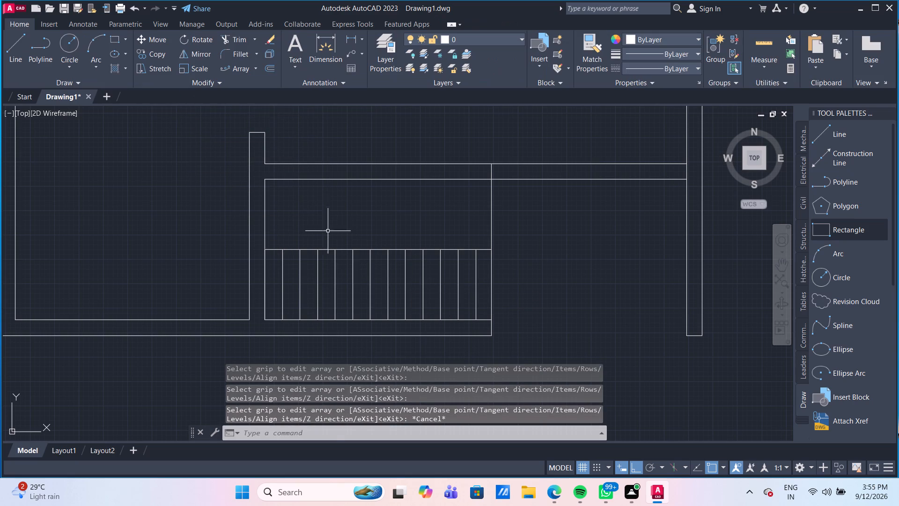
Delete the whole path array of vertical lines in the lower middle room.
left_click(307, 285)
left_click(275, 270)
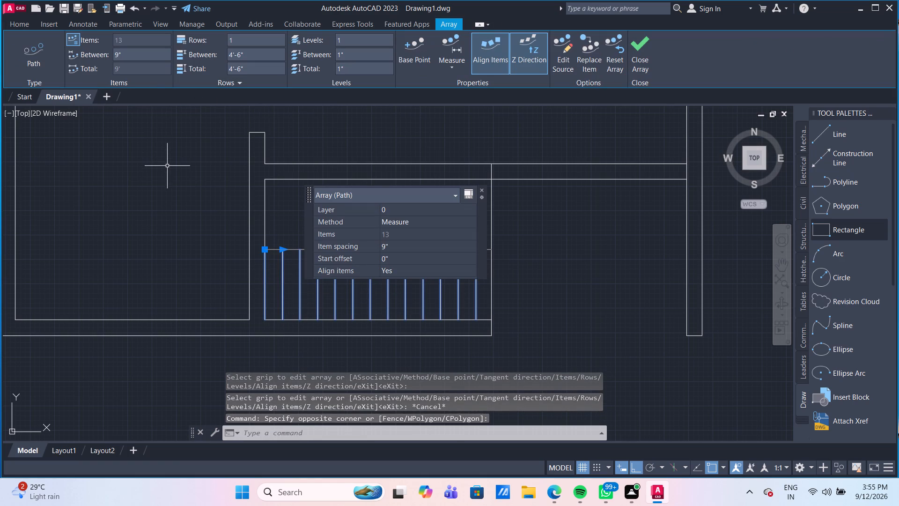
key("Delete")
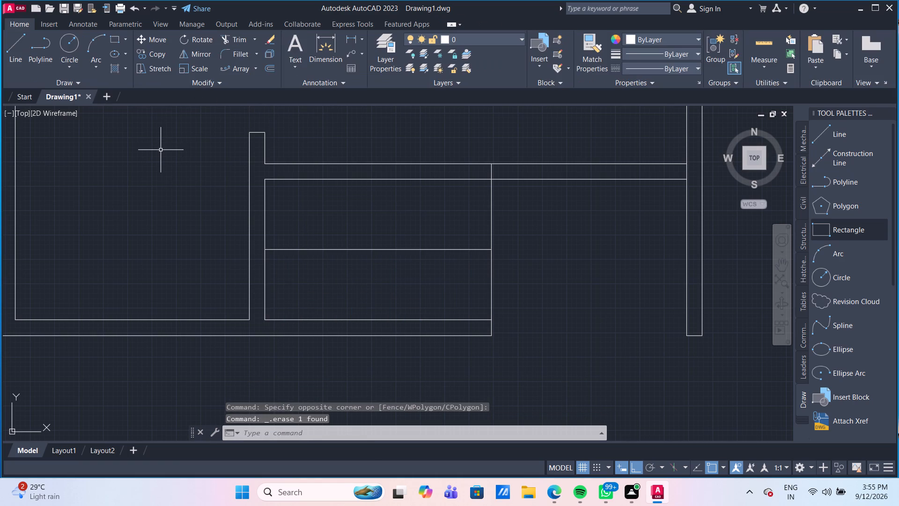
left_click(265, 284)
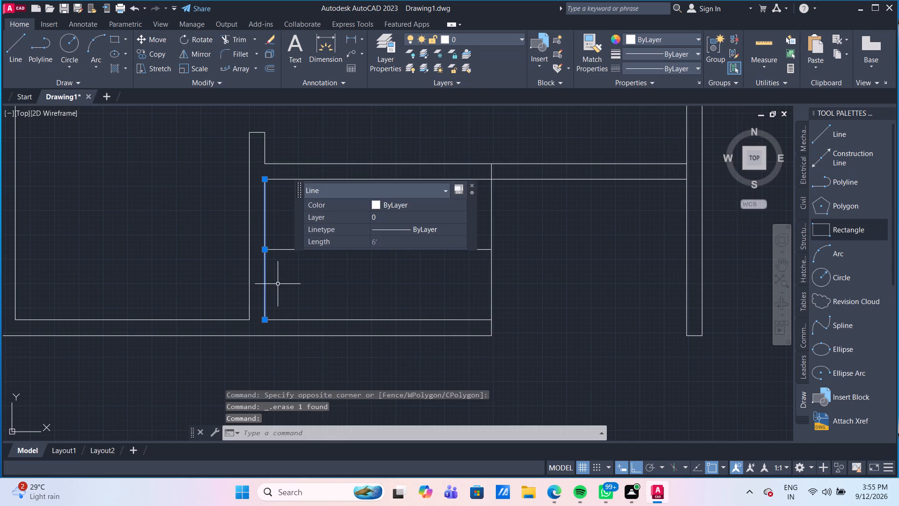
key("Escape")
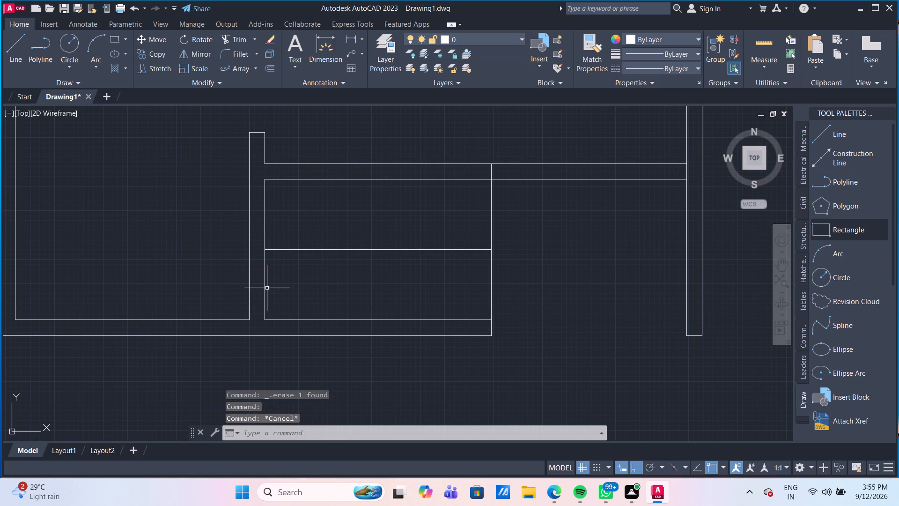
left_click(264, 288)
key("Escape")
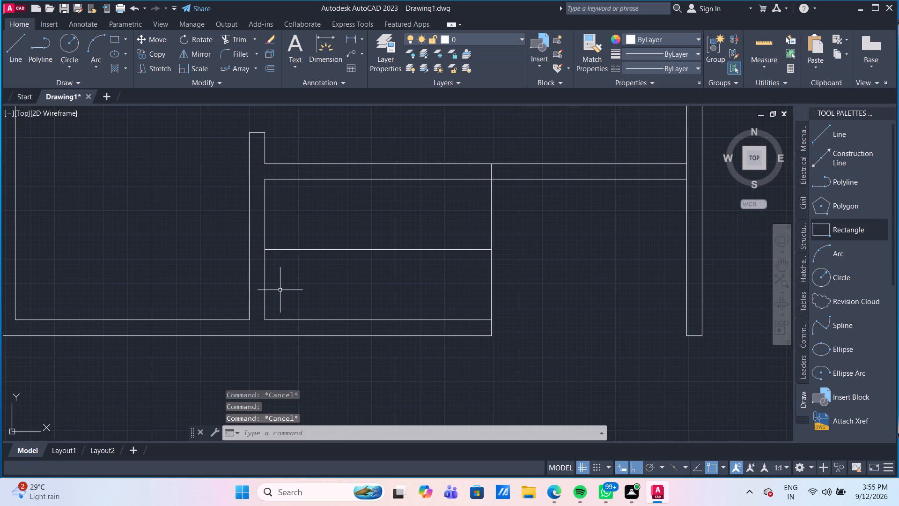
Draw a line 3' along the bottom wall from the lower middle room's lower-left inner corner, continuing vertically up to the horizontal line.
key("l")
key("Return")
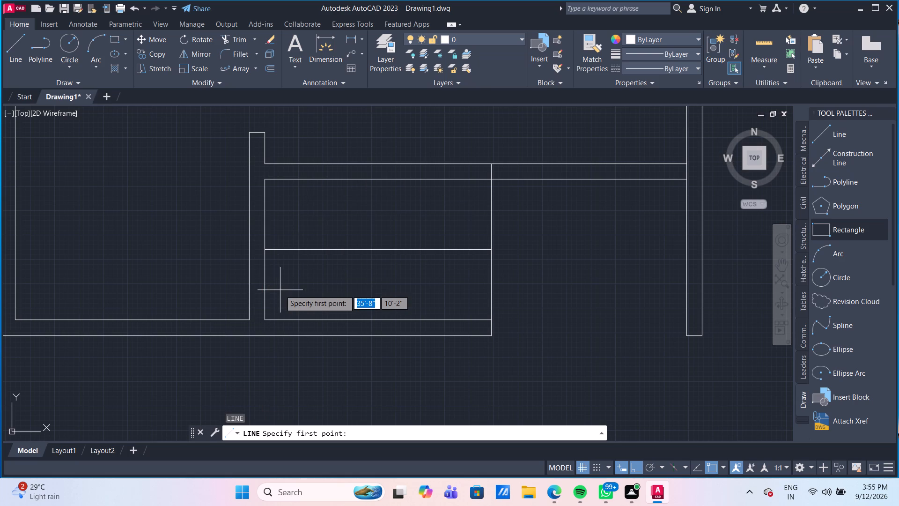
left_click(267, 318)
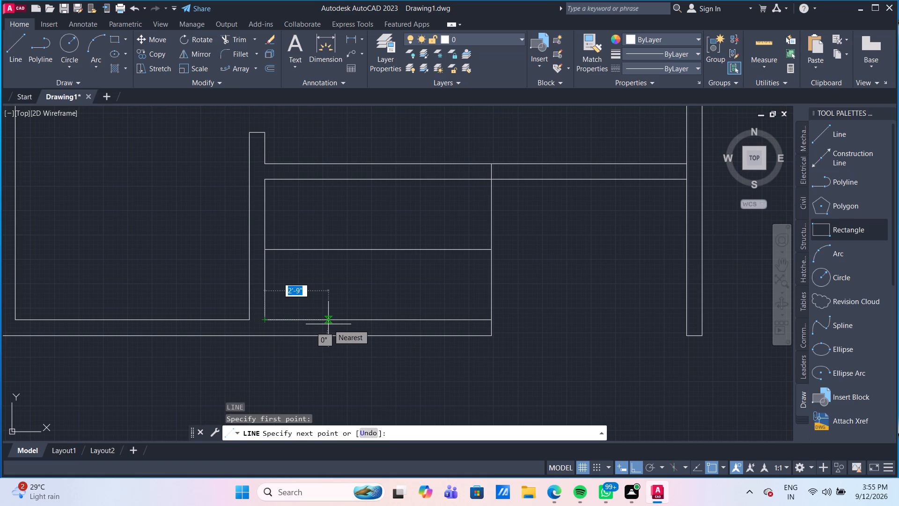
key("3")
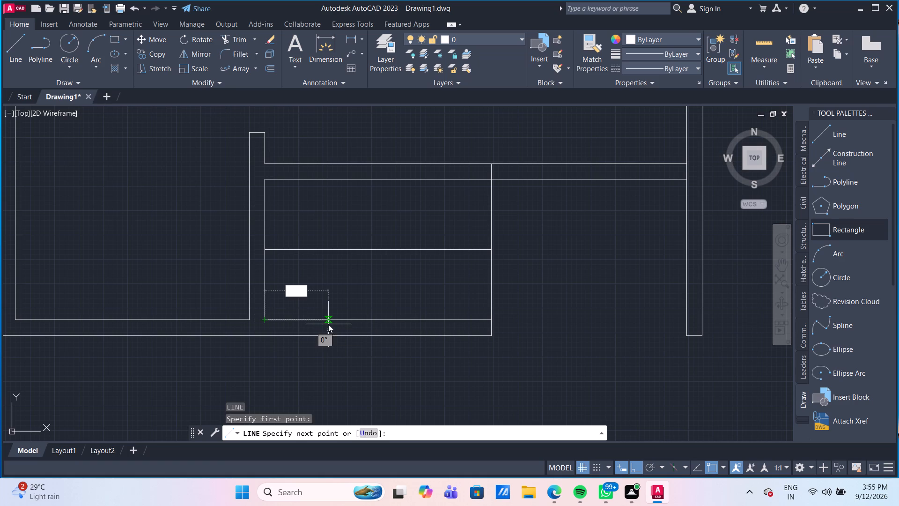
key("apostrophe")
key("Return")
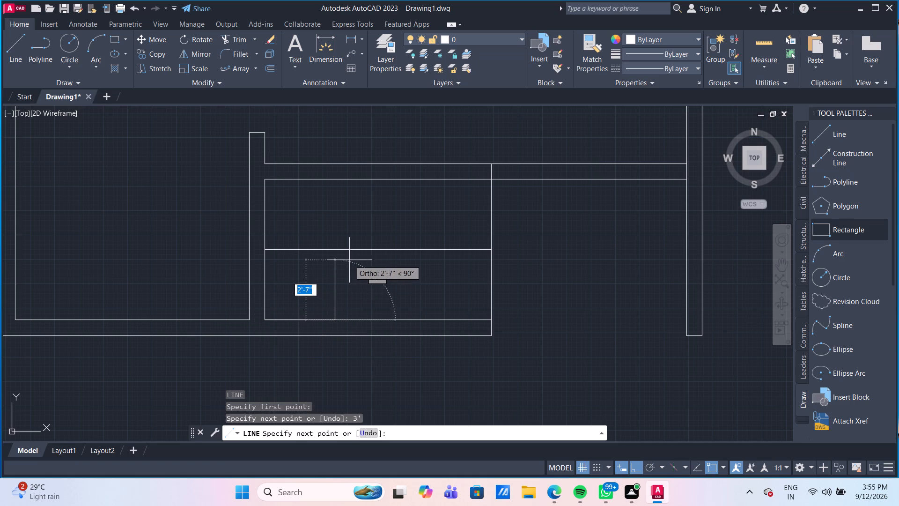
left_click(335, 247)
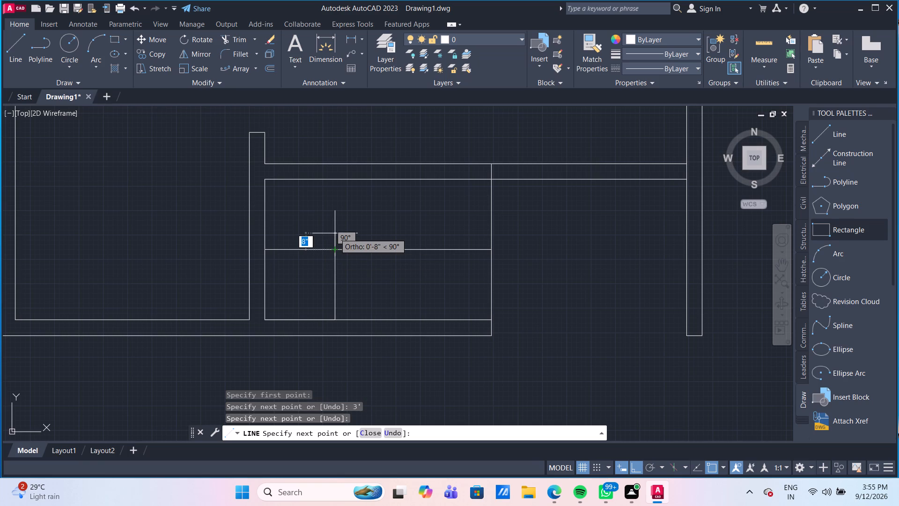
key("Return")
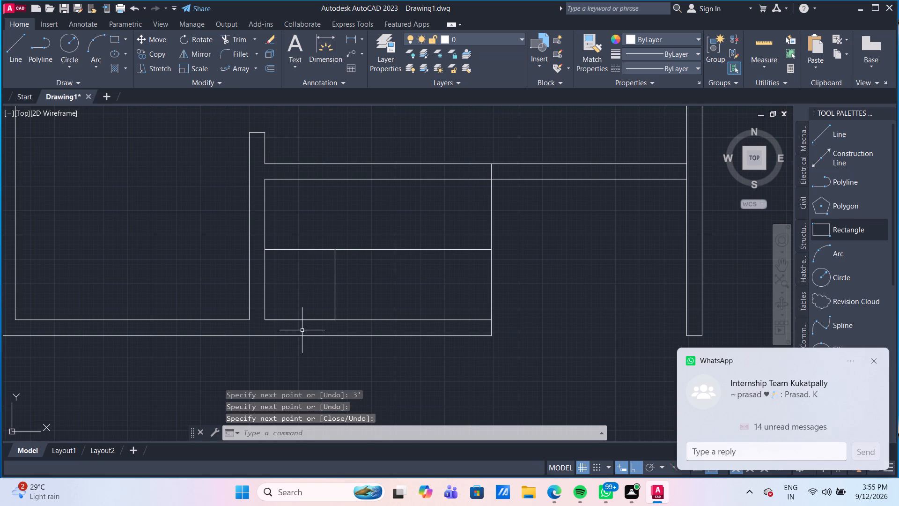
Delete the 3' horizontal segment lying on the bottom wall's inner line, keeping the new vertical line.
left_click(306, 321)
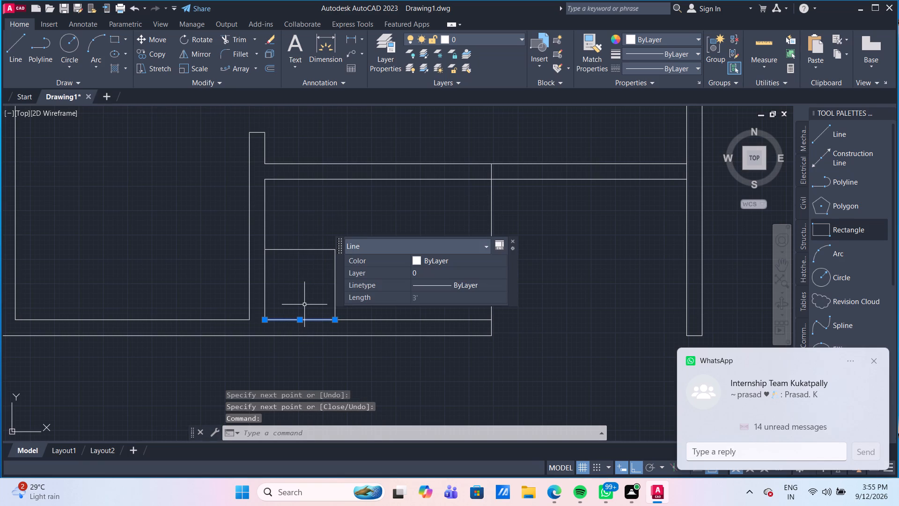
key("BackSpace")
key("Delete")
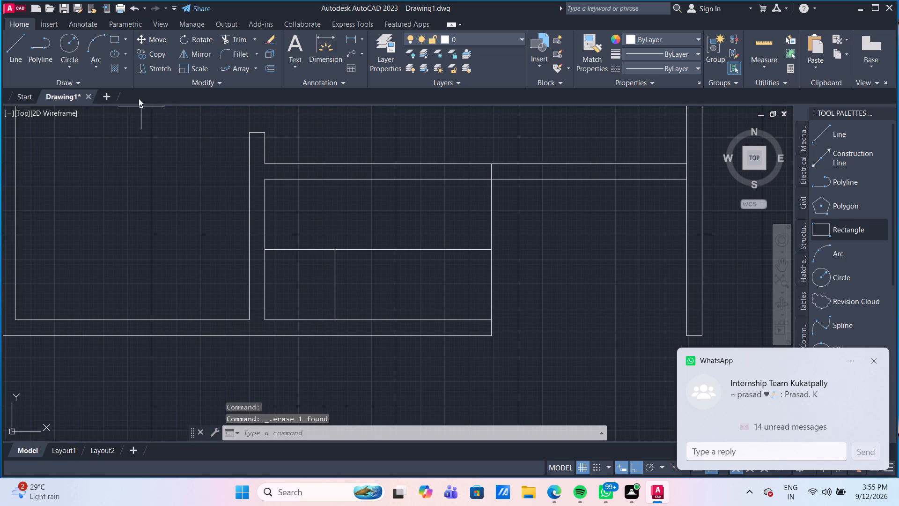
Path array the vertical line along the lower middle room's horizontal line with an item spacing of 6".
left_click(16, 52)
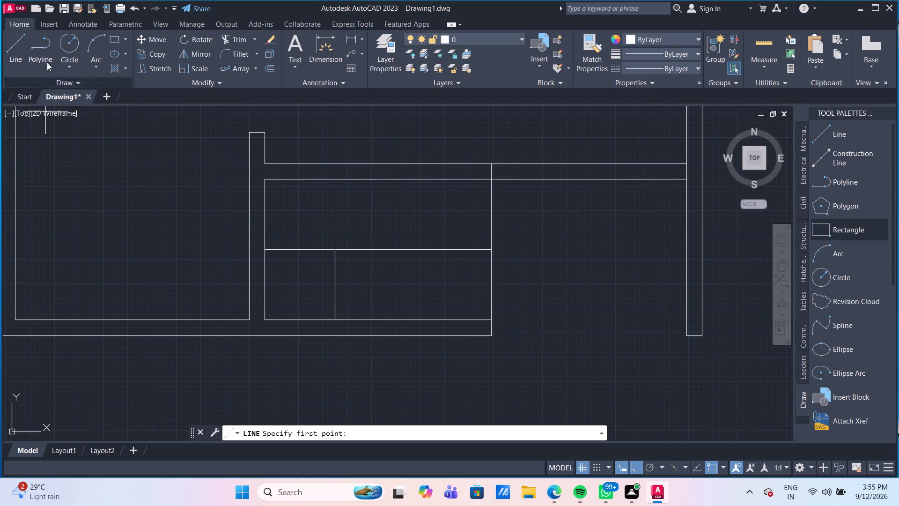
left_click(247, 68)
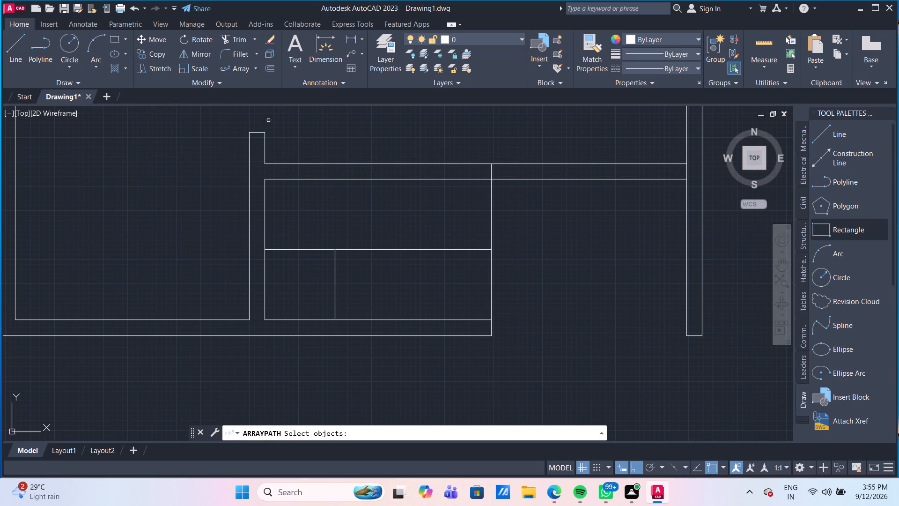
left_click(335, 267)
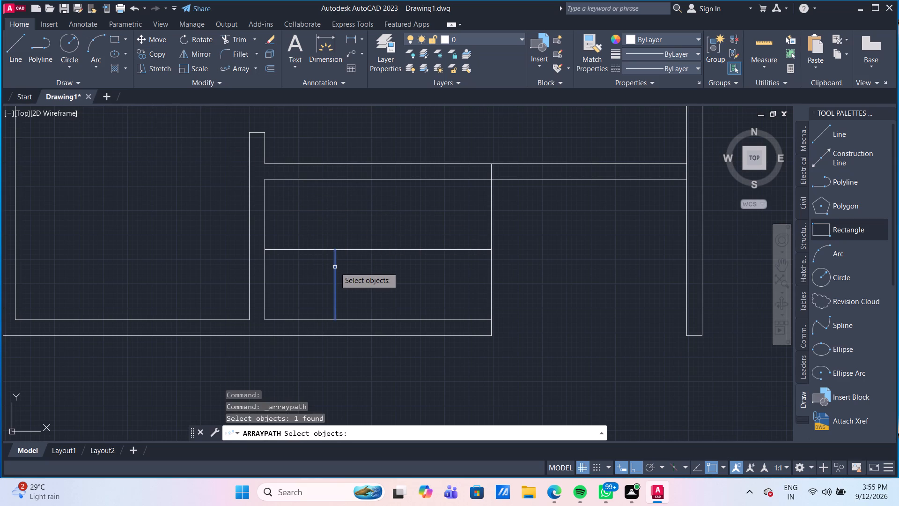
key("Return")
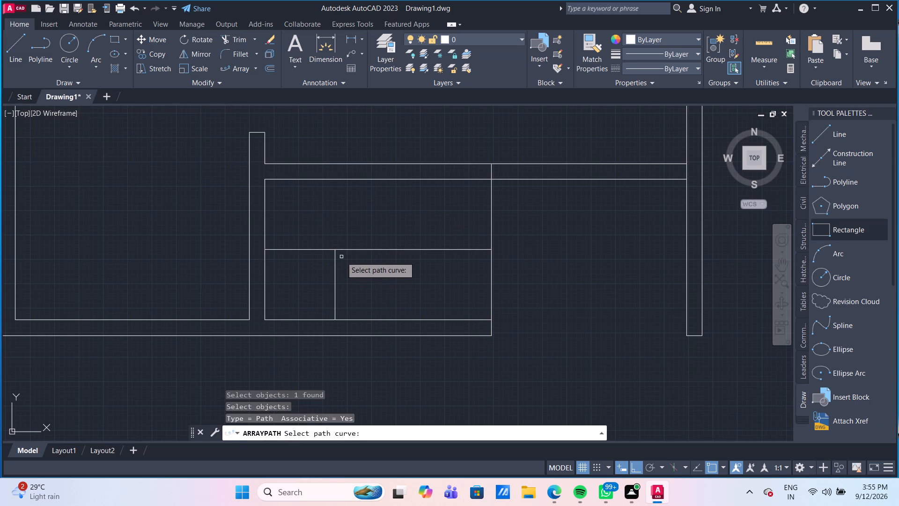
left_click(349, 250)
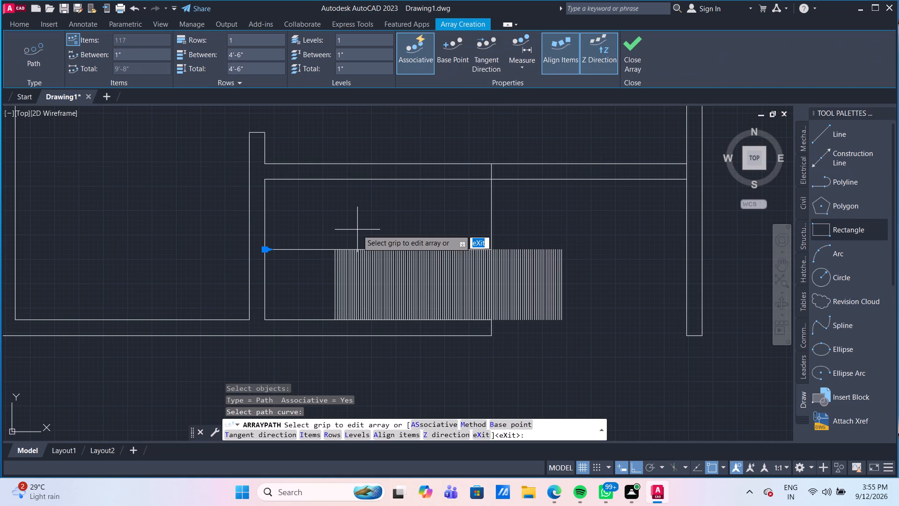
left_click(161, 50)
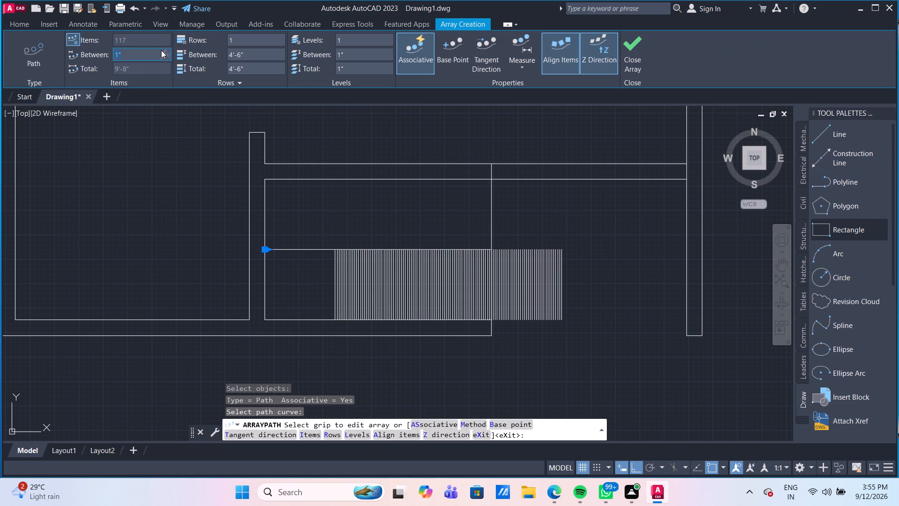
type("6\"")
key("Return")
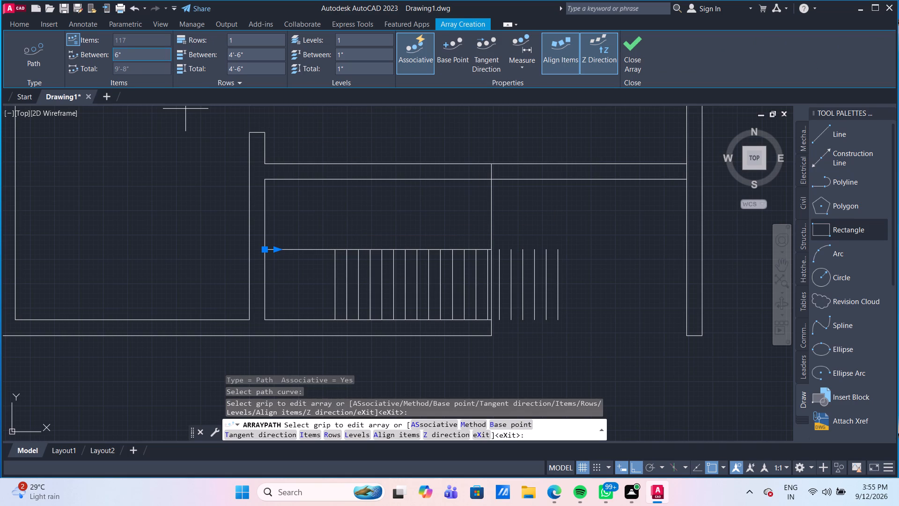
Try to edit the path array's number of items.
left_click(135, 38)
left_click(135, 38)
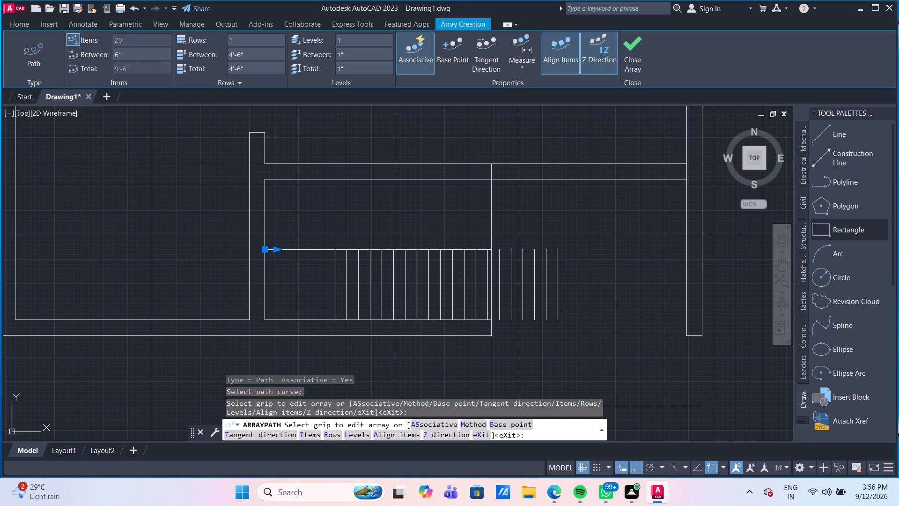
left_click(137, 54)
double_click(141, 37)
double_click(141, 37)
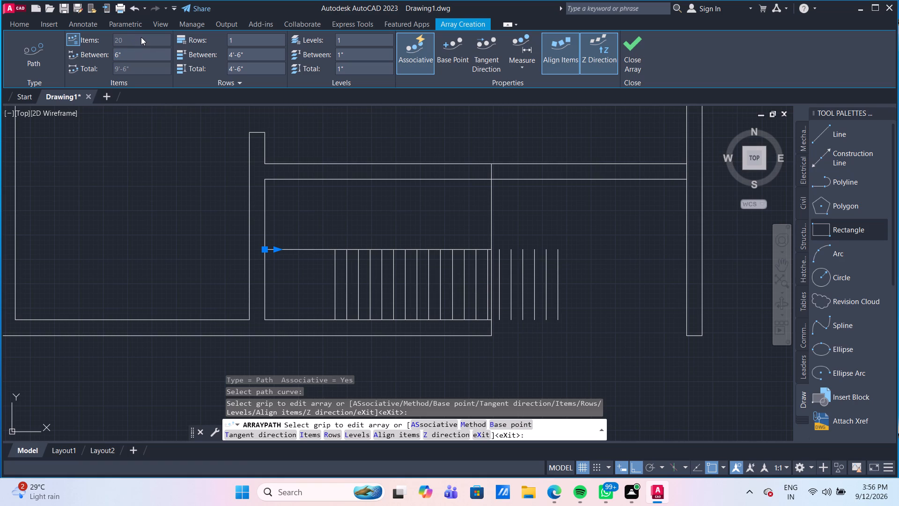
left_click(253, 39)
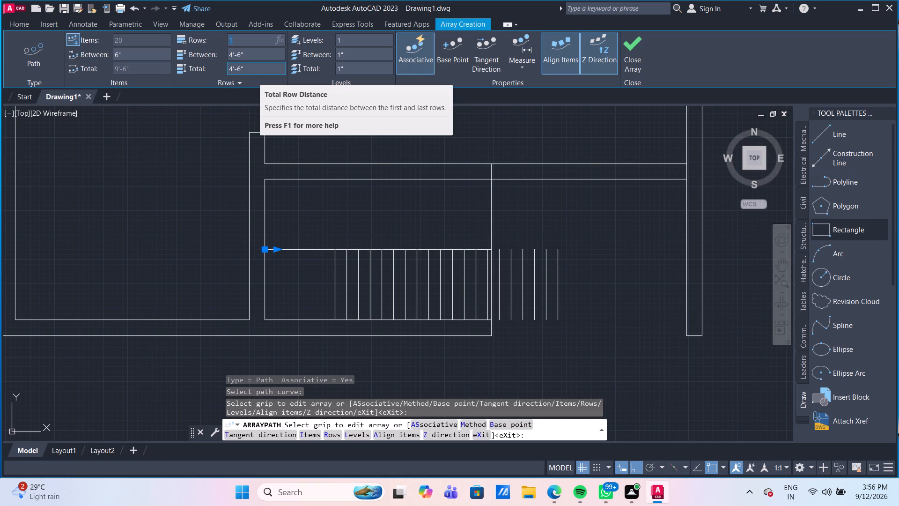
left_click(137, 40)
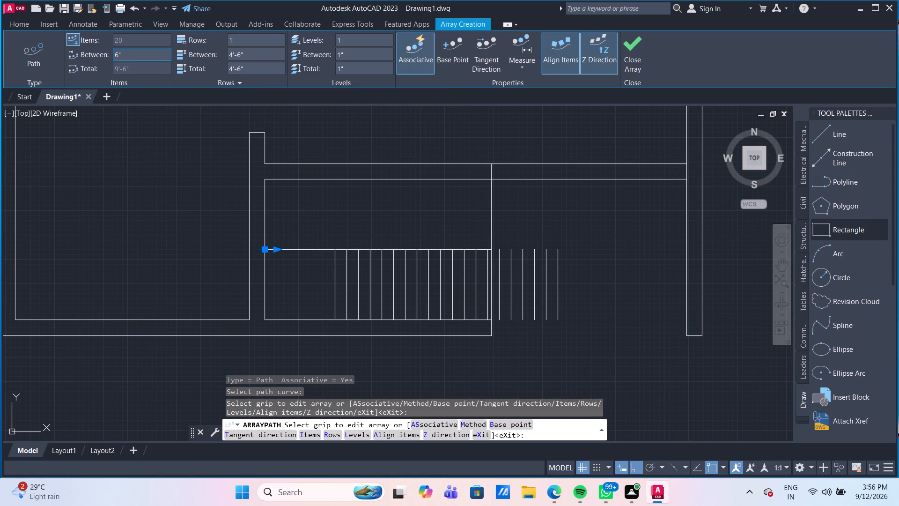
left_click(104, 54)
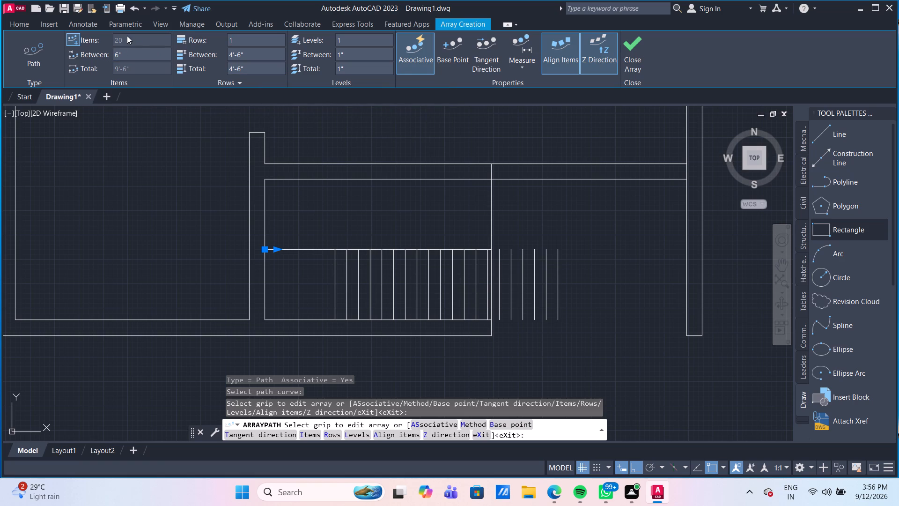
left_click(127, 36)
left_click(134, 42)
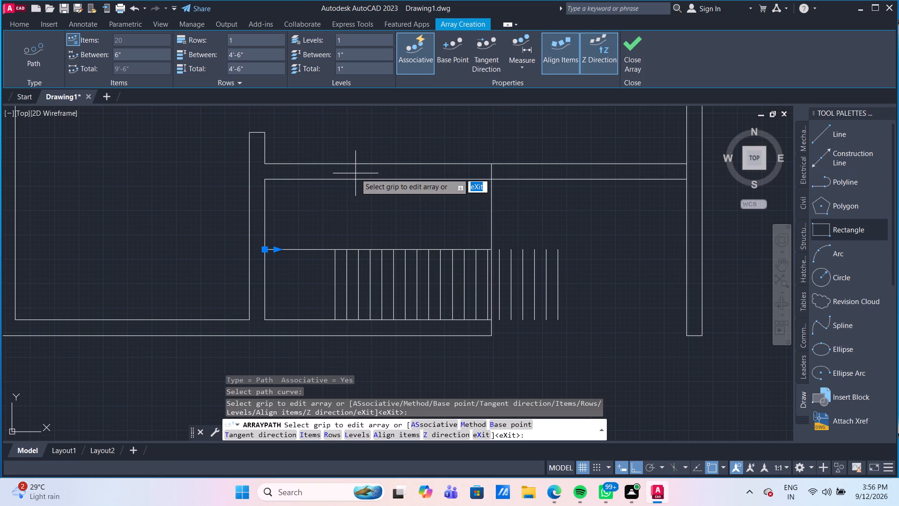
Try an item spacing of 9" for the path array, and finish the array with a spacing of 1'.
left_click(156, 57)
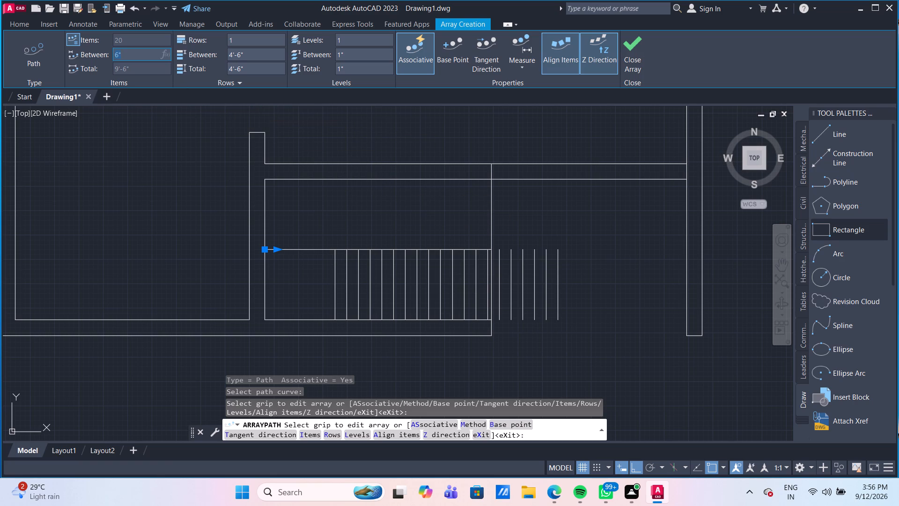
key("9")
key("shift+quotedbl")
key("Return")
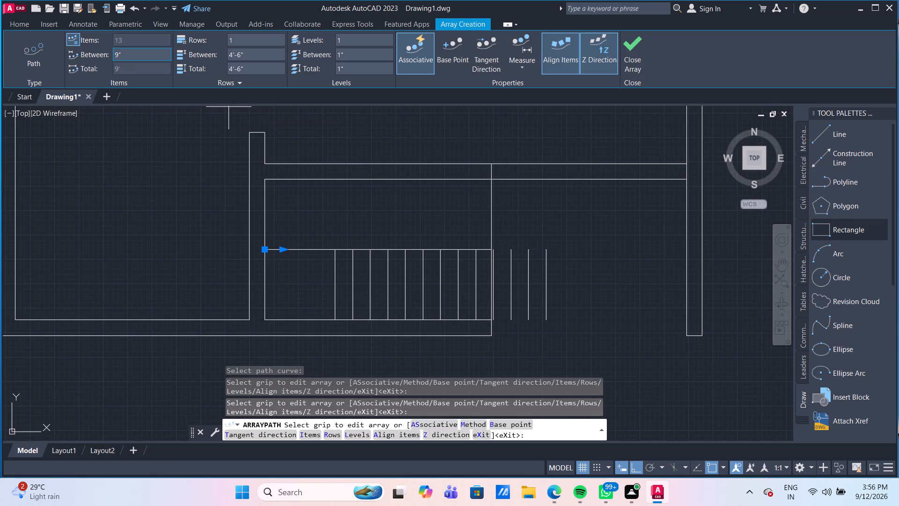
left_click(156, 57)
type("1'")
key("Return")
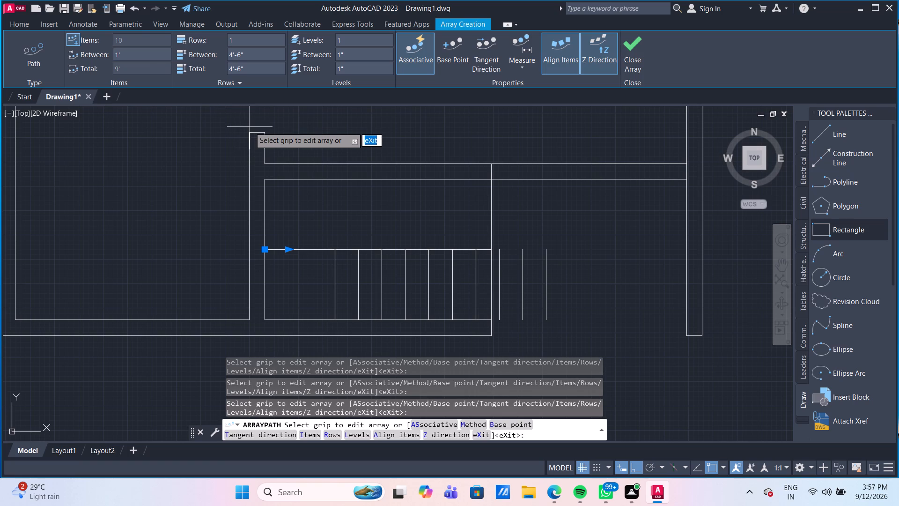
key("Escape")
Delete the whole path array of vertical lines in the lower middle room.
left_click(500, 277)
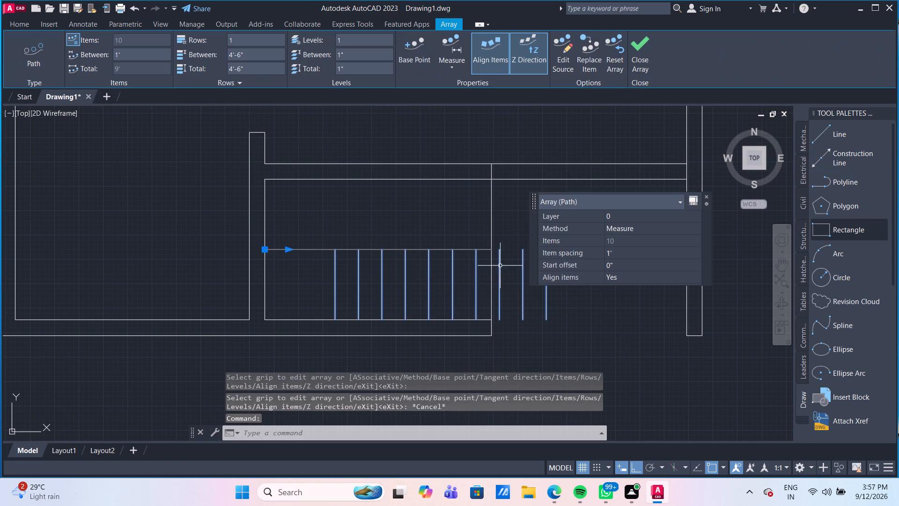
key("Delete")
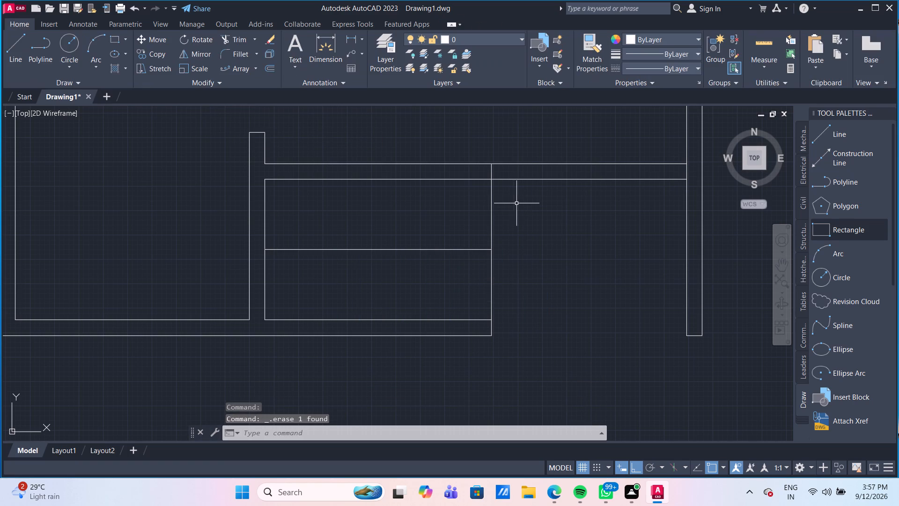
Draw a line 3' along the bottom wall from the lower middle room's lower-left inner corner, continuing vertically up to the horizontal line.
left_click(21, 39)
left_click_drag(262, 321, 272, 321)
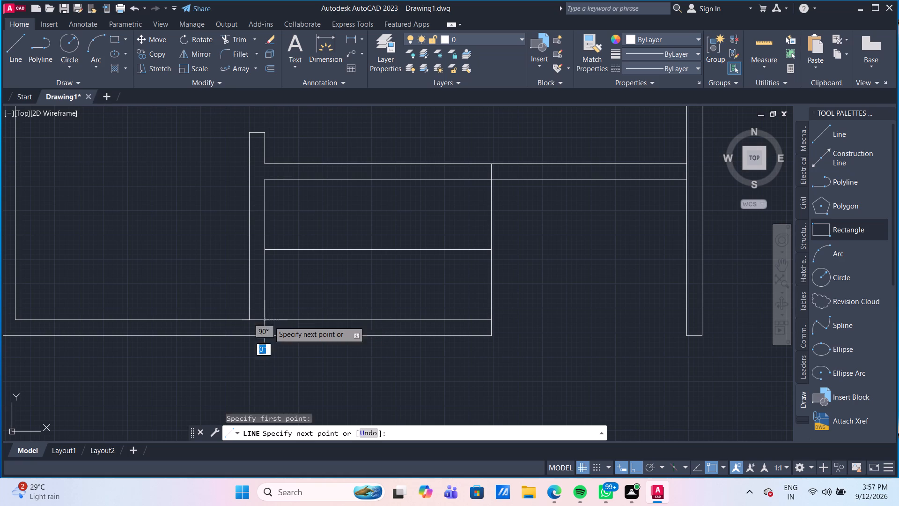
type("3'")
key("Return")
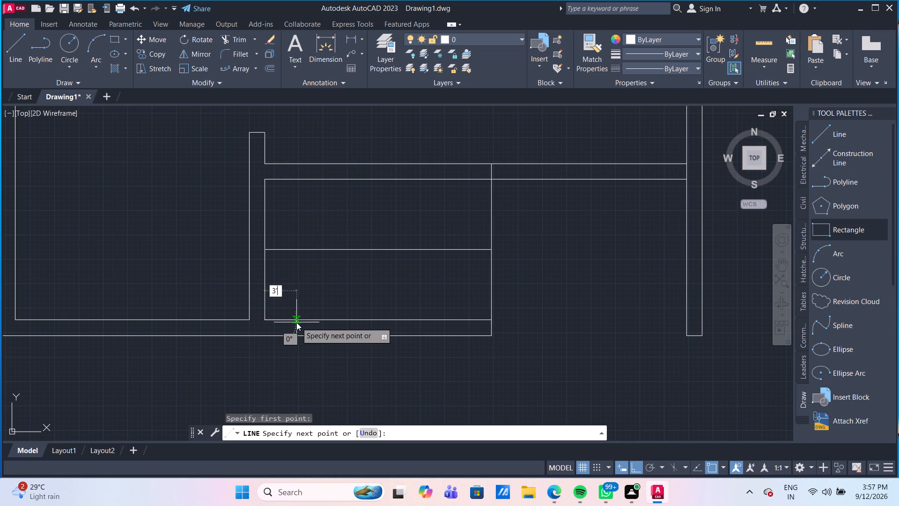
left_click(337, 249)
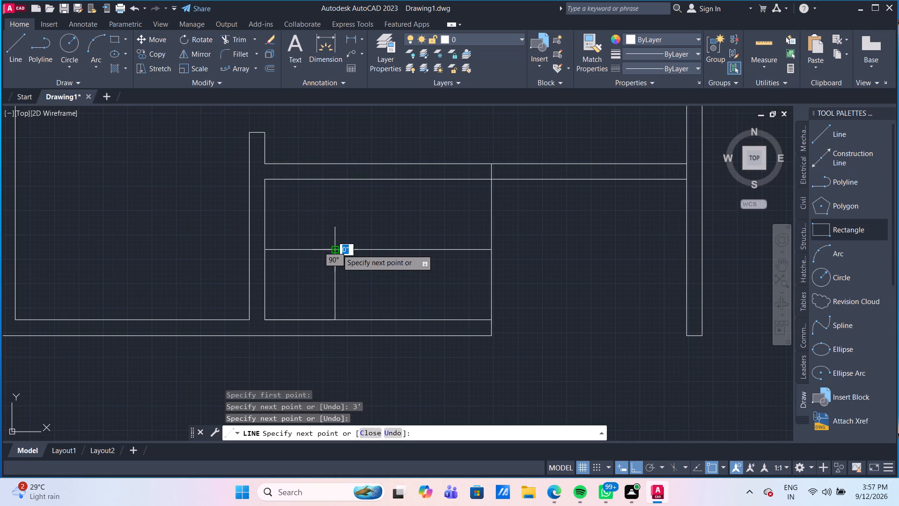
key("Escape")
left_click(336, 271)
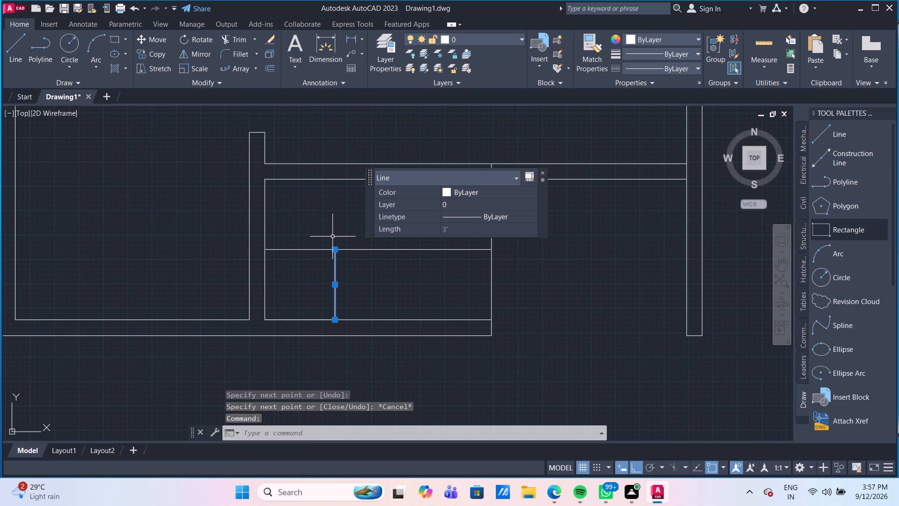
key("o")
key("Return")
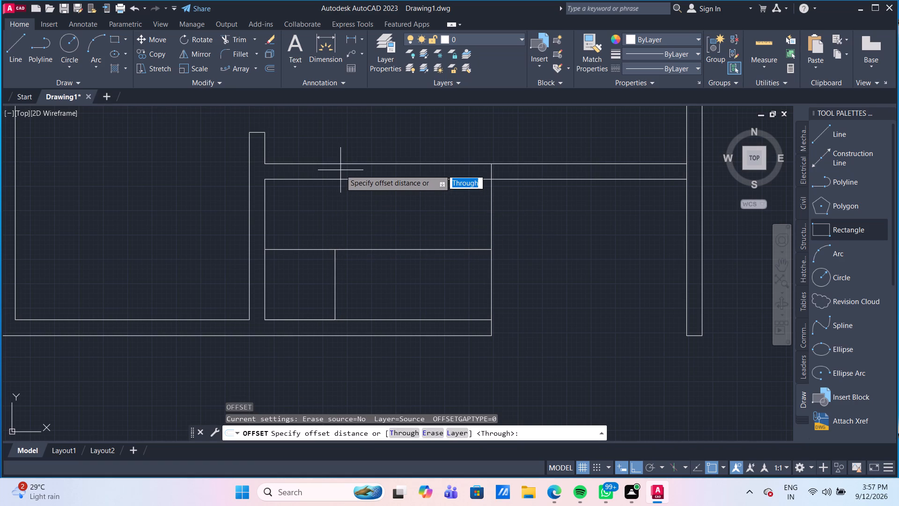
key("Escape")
Dimension the horizontal distance from the new vertical line's top end to the room's right-hand line, placing the dimension just above the horizontal line.
left_click(329, 39)
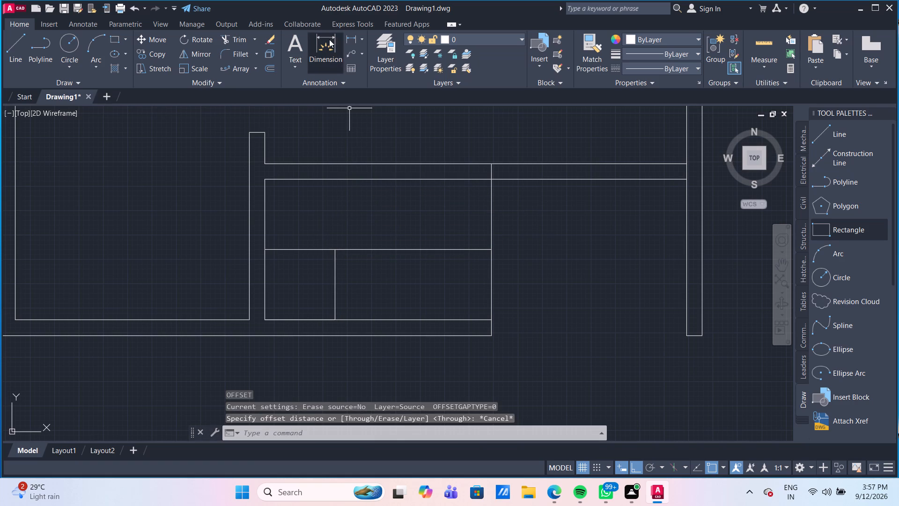
left_click(338, 249)
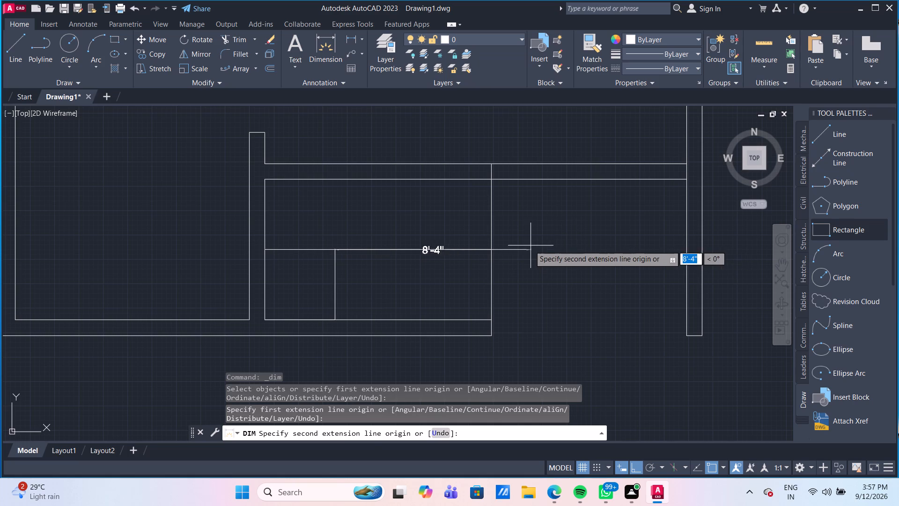
left_click(492, 251)
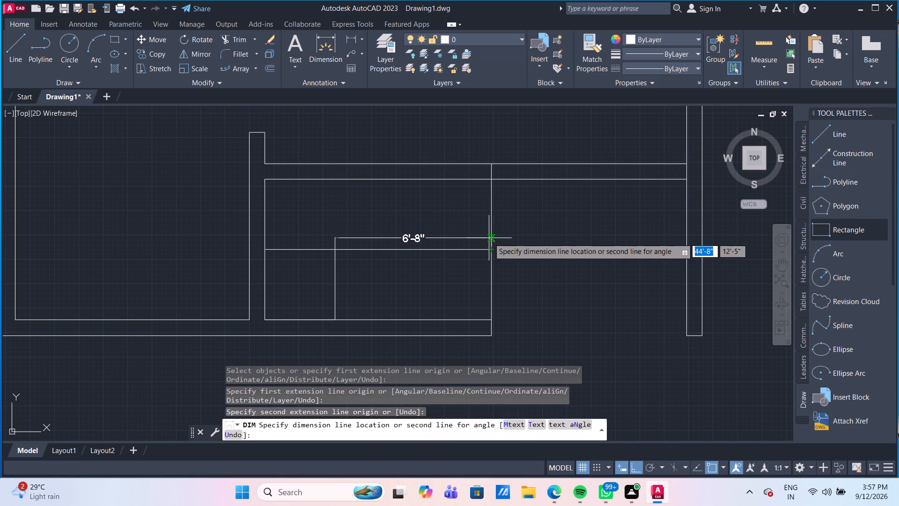
left_click(489, 238)
key("Escape")
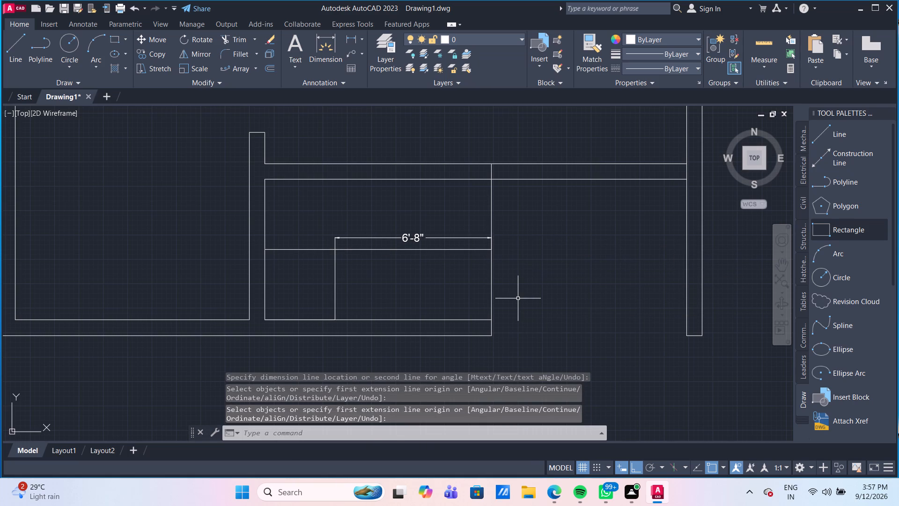
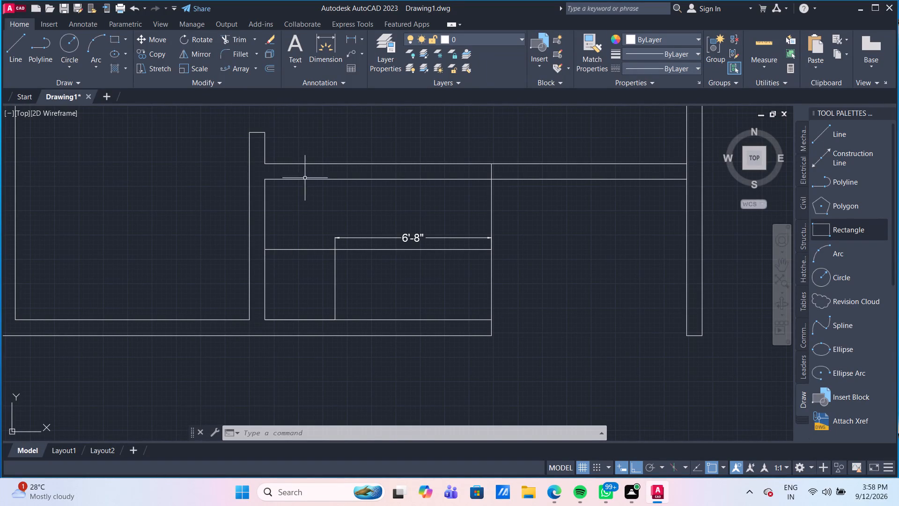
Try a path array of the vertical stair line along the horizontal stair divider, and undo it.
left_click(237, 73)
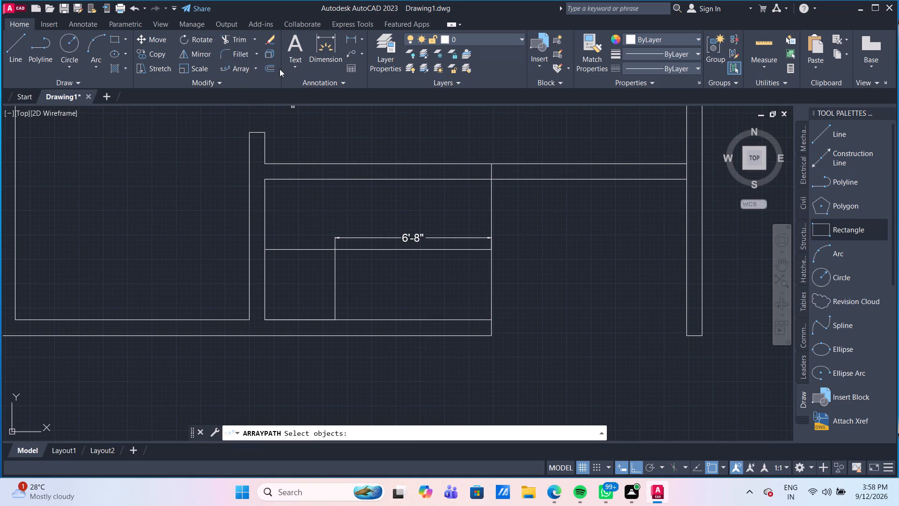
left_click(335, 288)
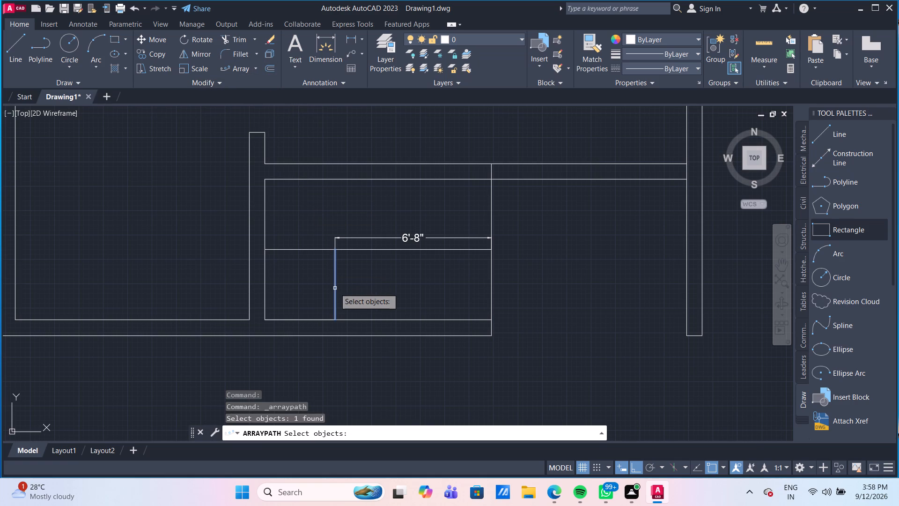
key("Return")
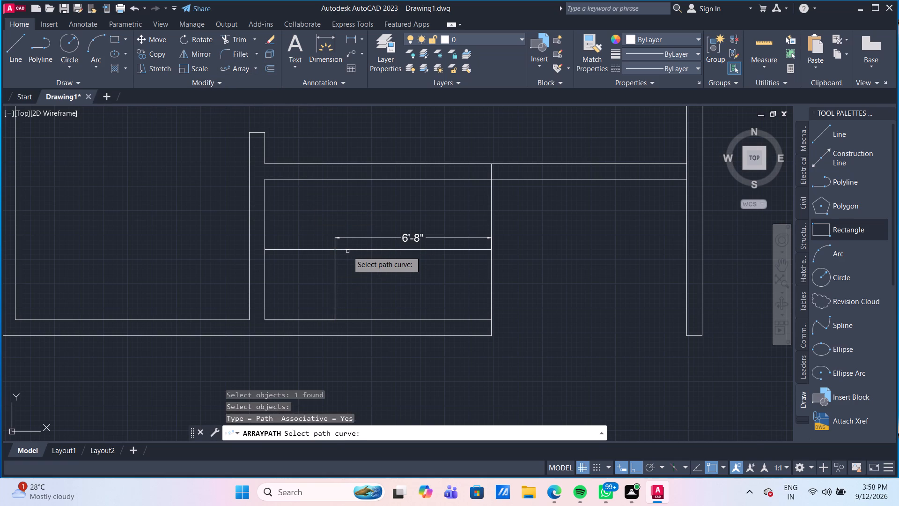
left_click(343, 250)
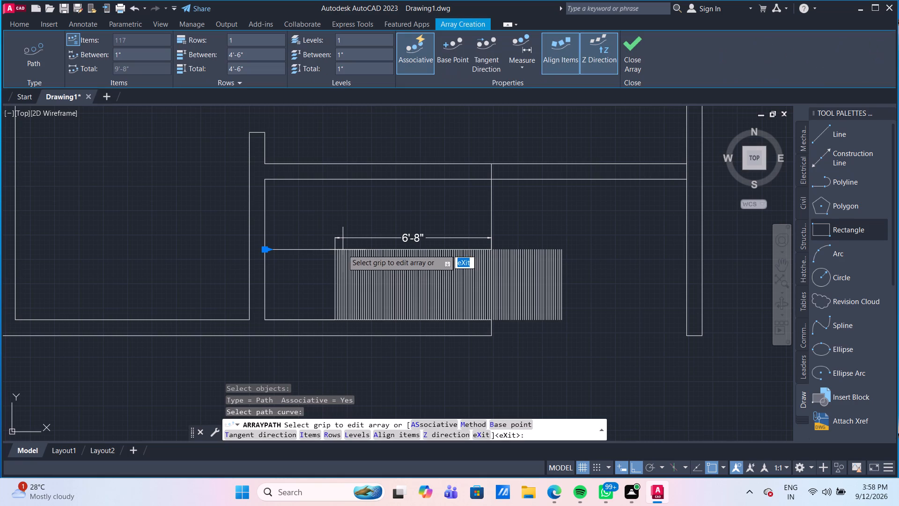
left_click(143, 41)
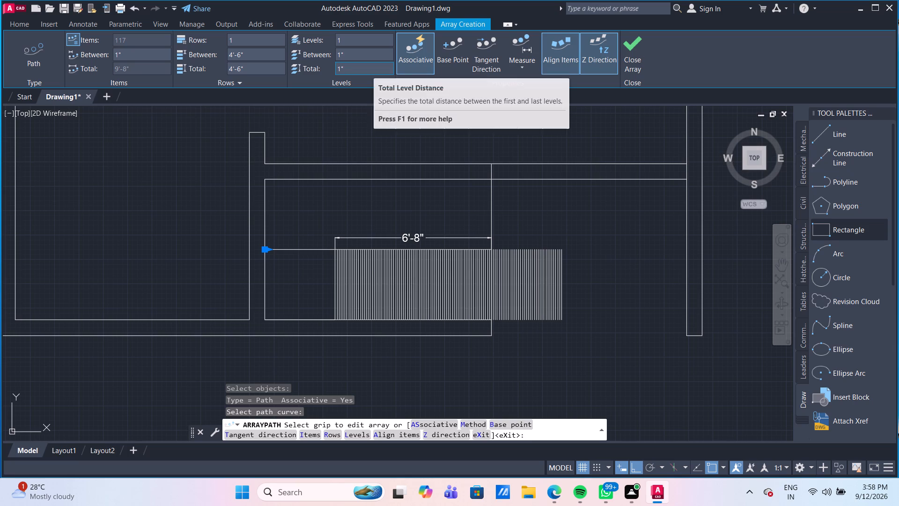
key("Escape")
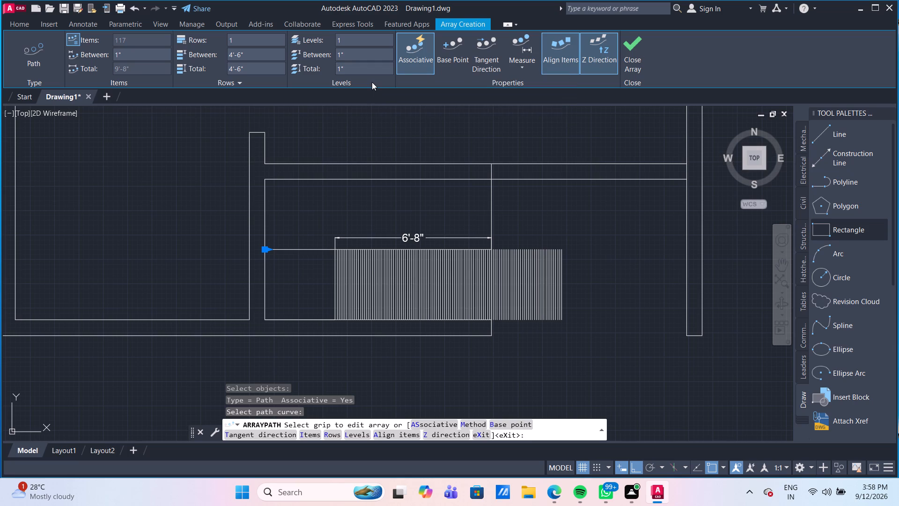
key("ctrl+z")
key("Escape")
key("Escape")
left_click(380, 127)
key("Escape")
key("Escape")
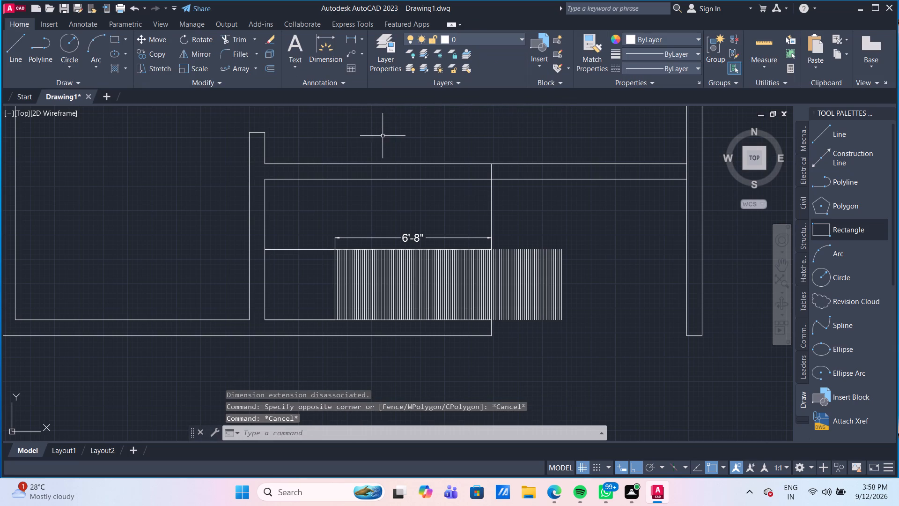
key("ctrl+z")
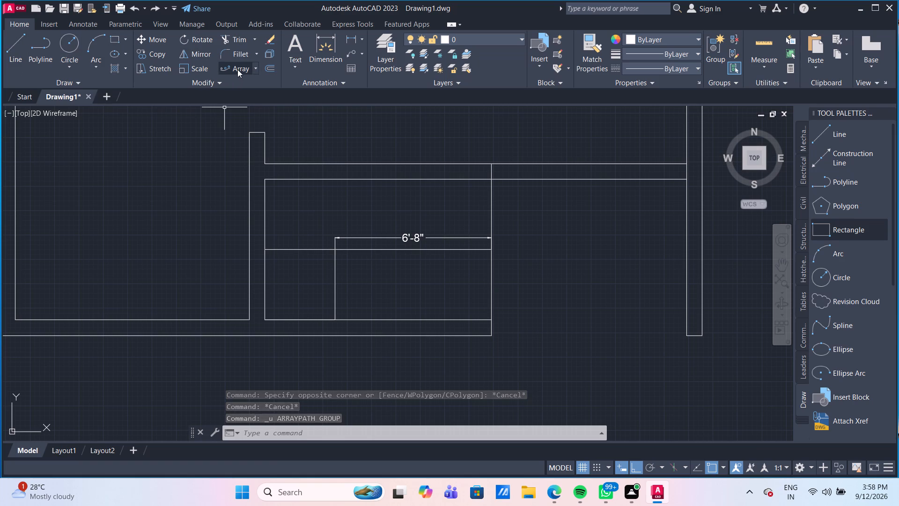
Offset the vertical stair line 9" to the right to create the second tread line in the lower flight.
left_click(269, 67)
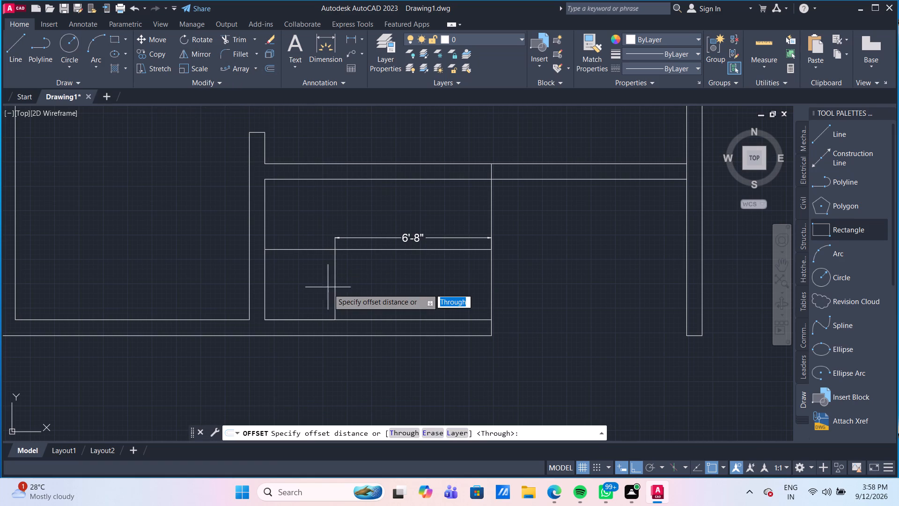
key("Return")
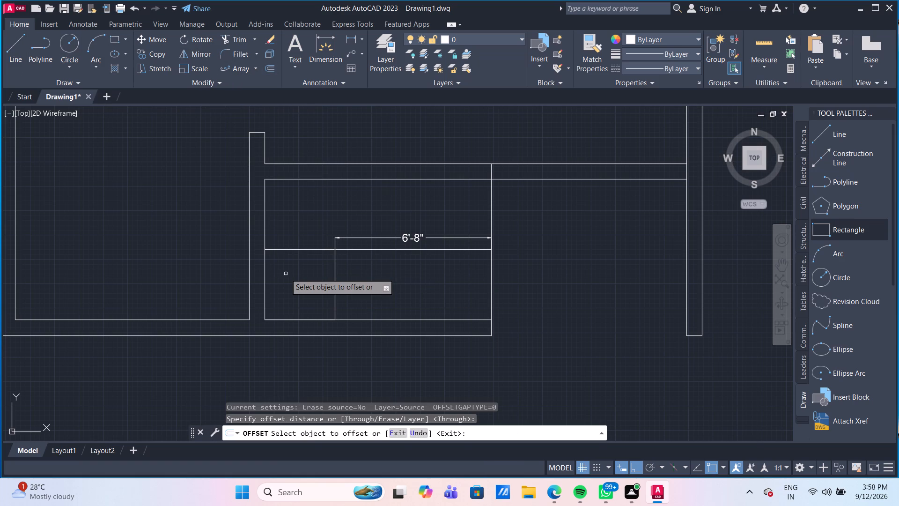
left_click(335, 284)
key("9")
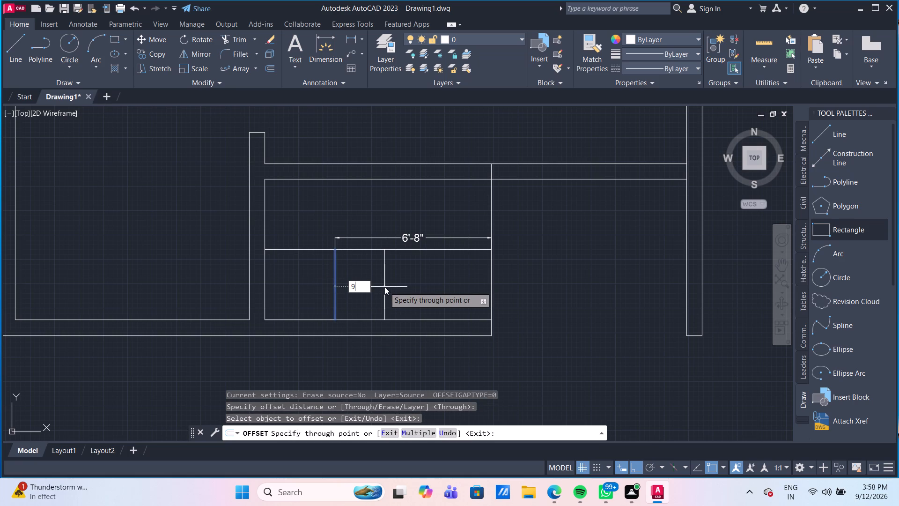
key("shift+quotedbl")
key("Return")
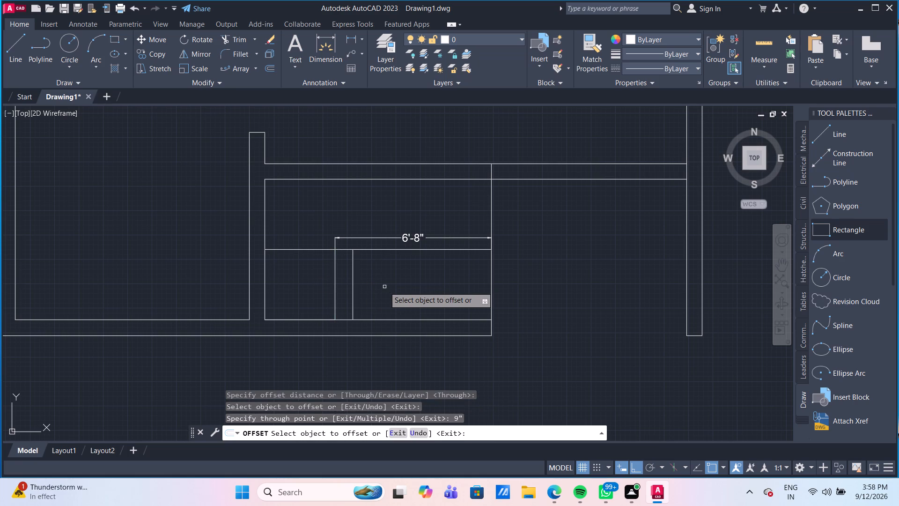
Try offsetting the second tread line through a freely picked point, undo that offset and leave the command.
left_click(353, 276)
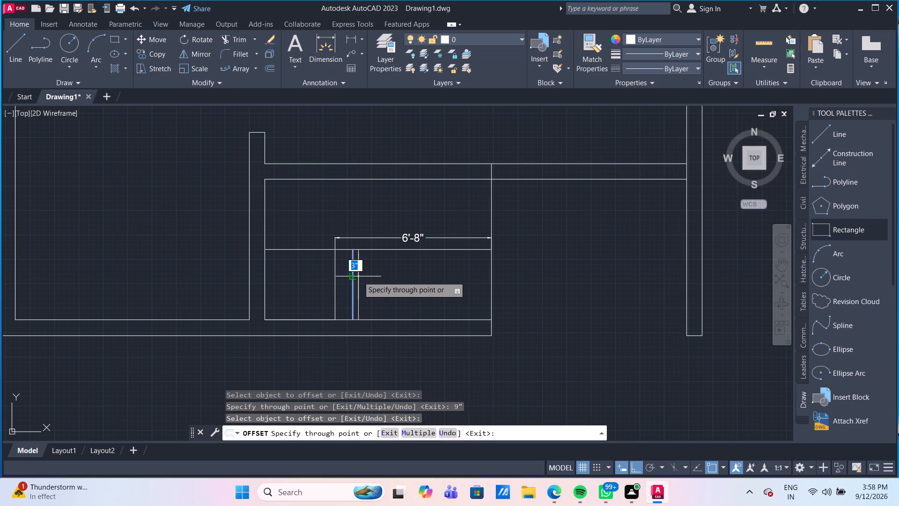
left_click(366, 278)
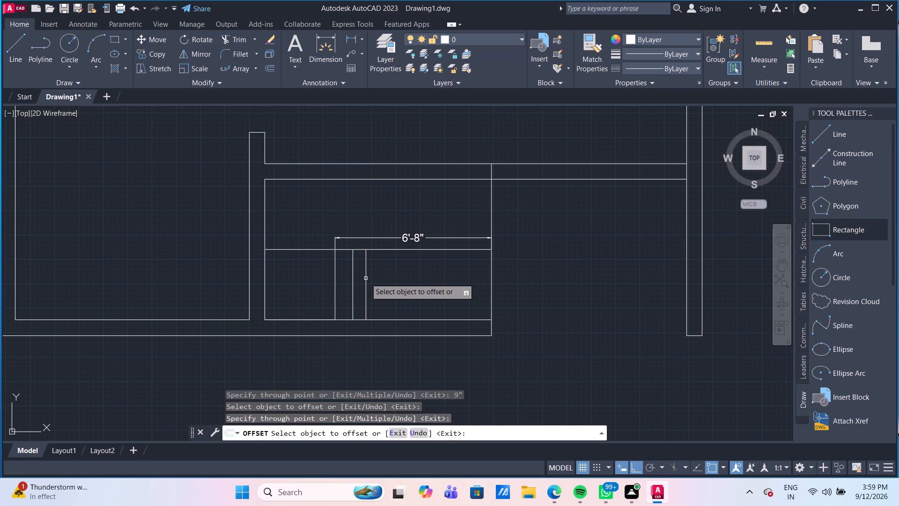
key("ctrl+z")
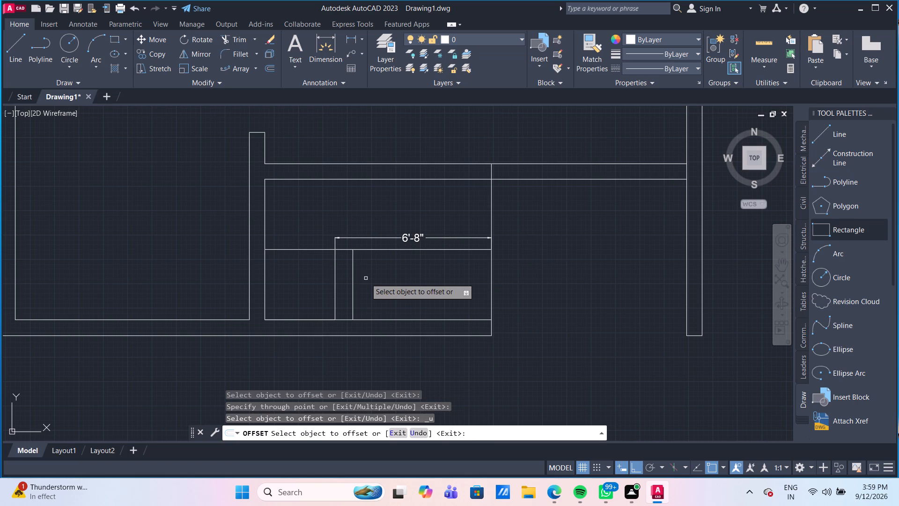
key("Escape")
With a fixed 9" offset distance, add three more tread lines to the right, each from the previous one.
key("o")
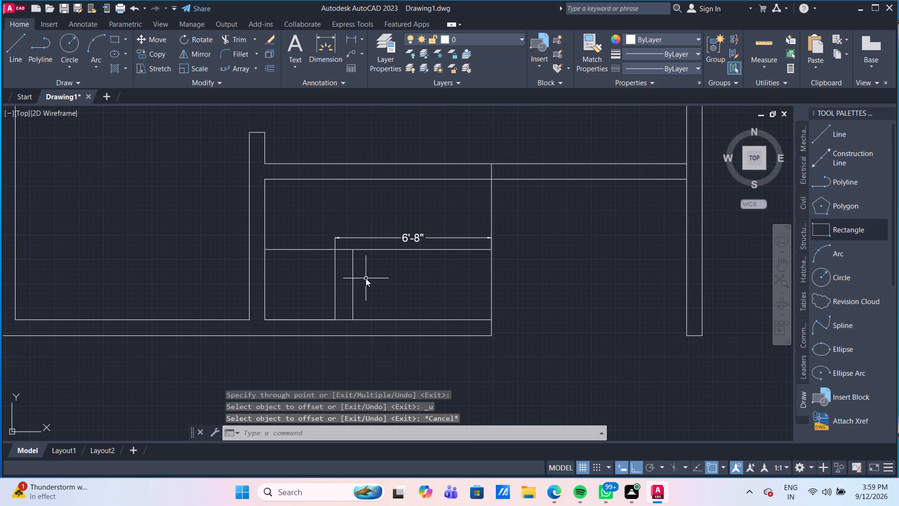
key("Return")
key("9")
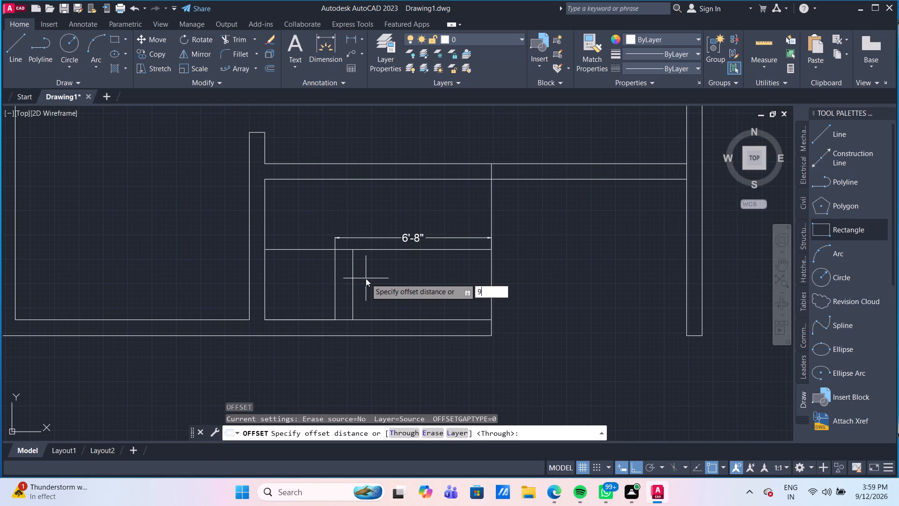
key("shift+quotedbl")
key("Return")
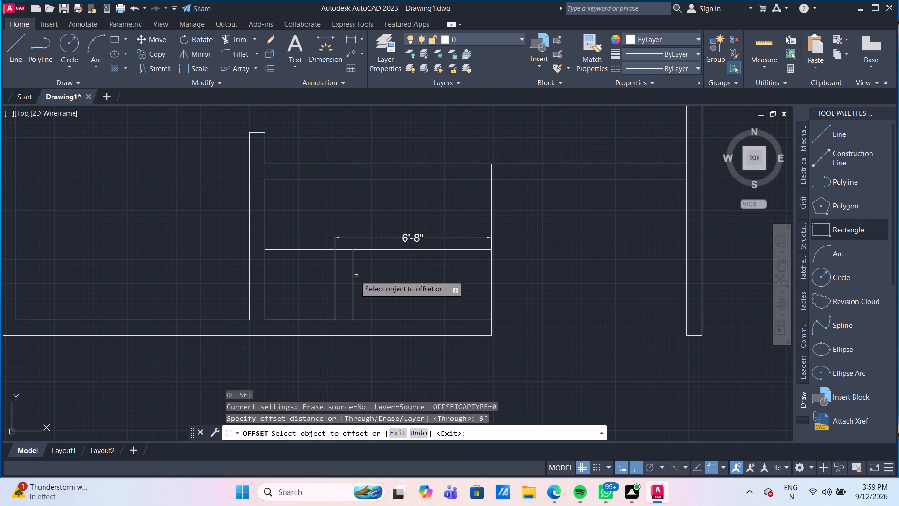
left_click(353, 276)
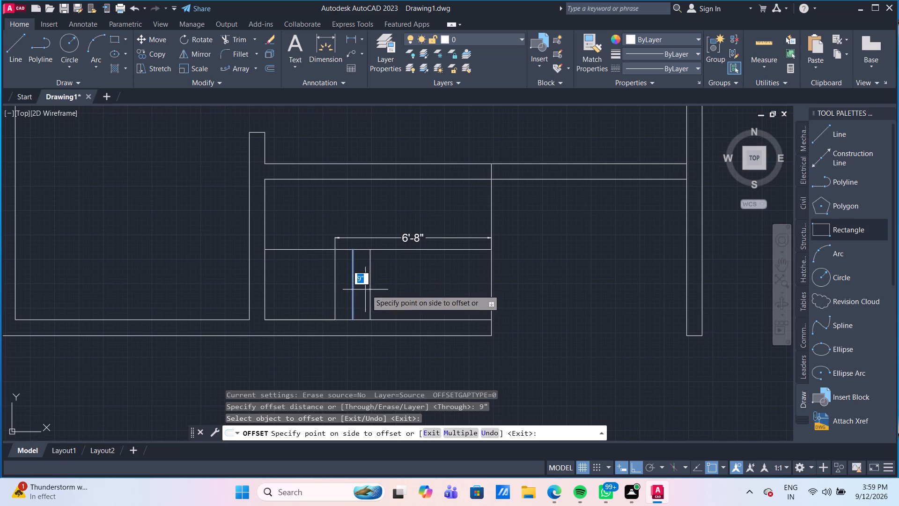
left_click(376, 292)
left_click_drag(370, 290, 376, 292)
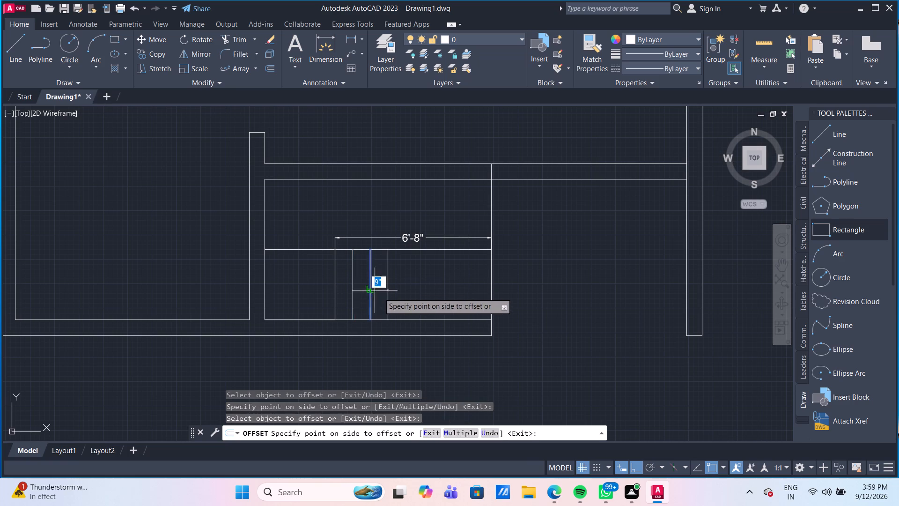
left_click(388, 295)
left_click(388, 295)
left_click(411, 295)
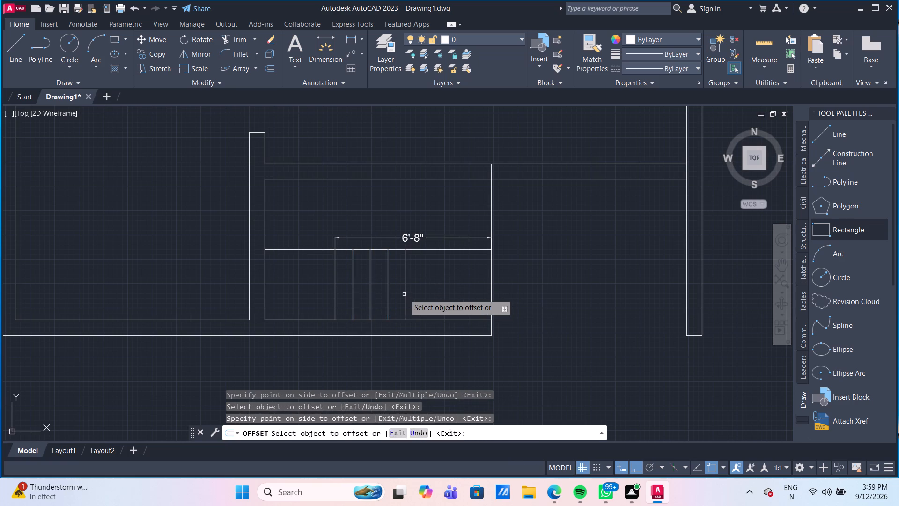
Continue the 9" offsets with four more tread lines, filling the lower flight up to its right-hand end line.
left_click(404, 294)
left_click(445, 296)
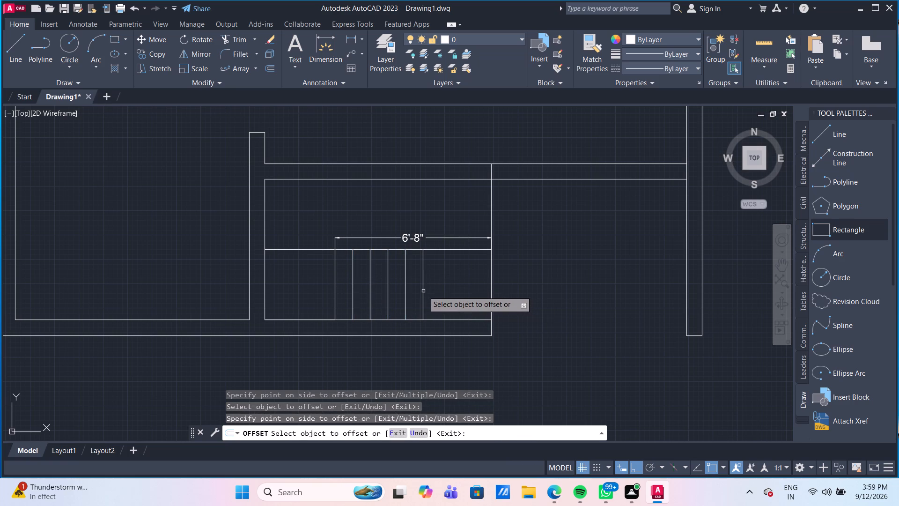
left_click(423, 291)
left_click(457, 291)
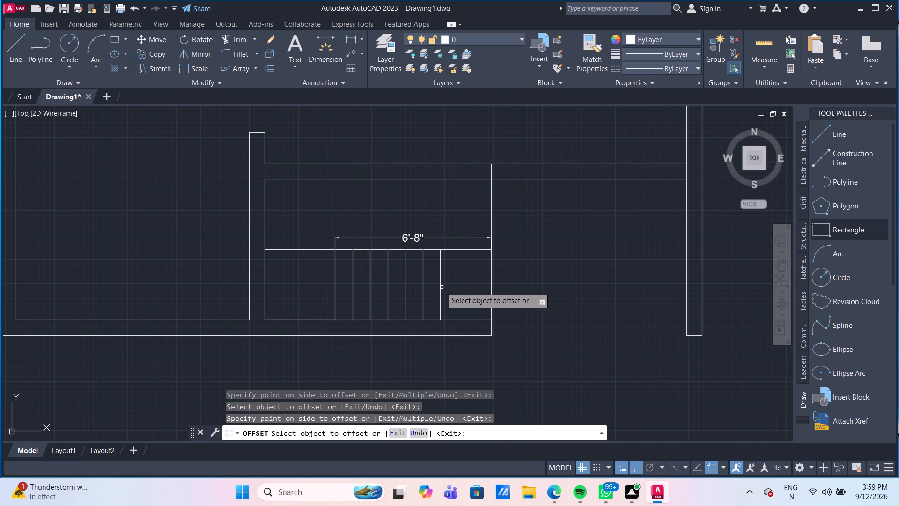
left_click(442, 287)
left_click(461, 290)
left_click(457, 290)
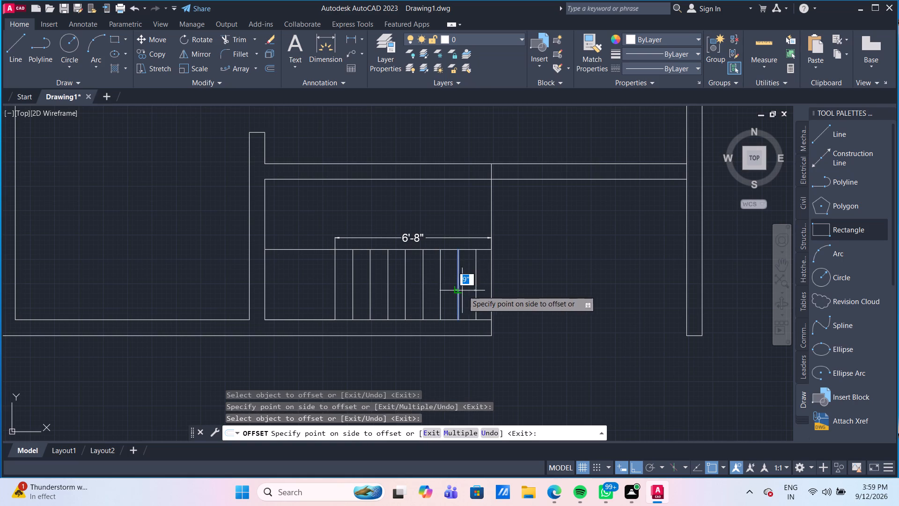
left_click(464, 290)
left_click(457, 289)
left_click(463, 290)
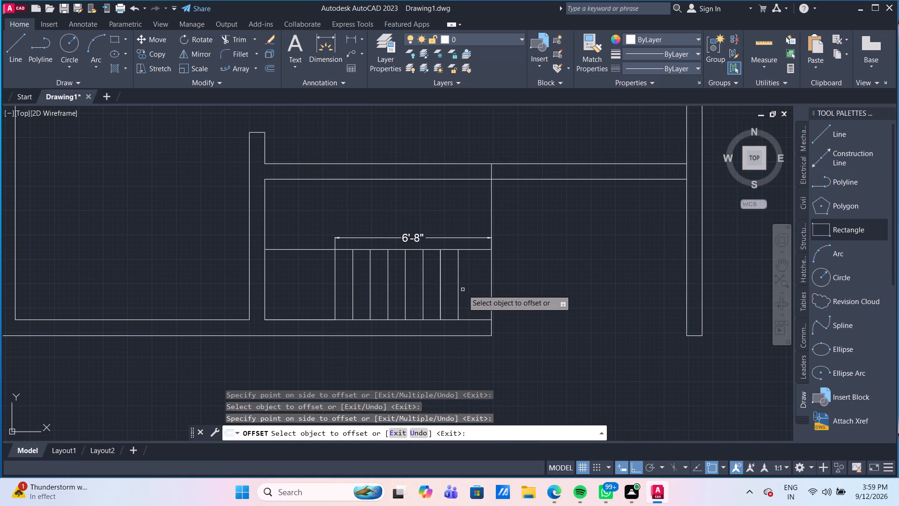
left_click(458, 292)
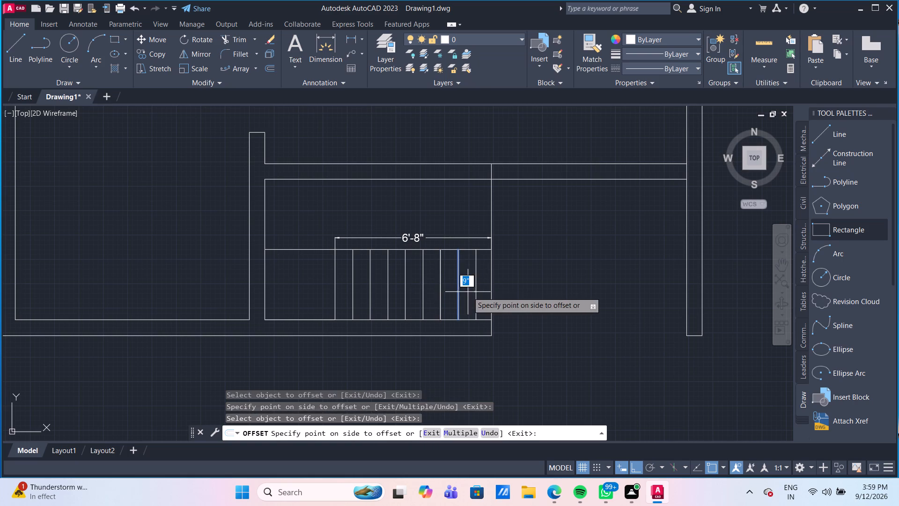
left_click(468, 292)
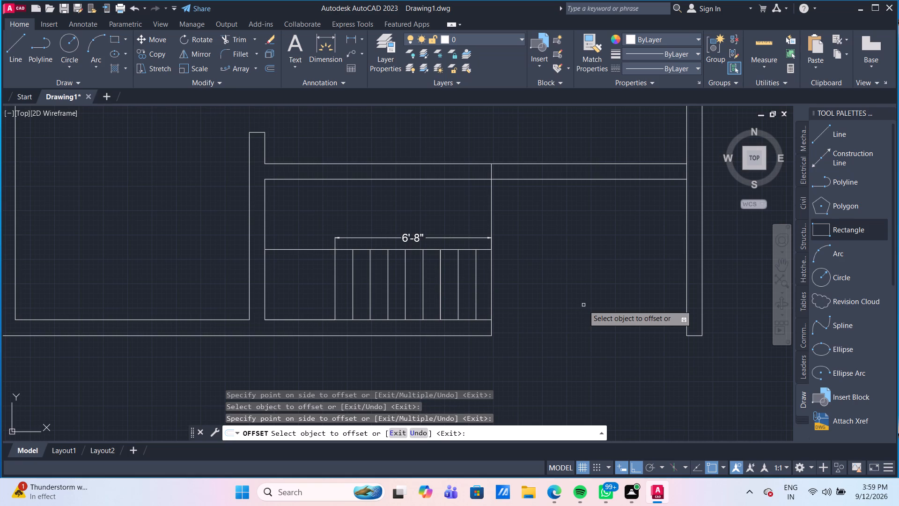
key("Escape")
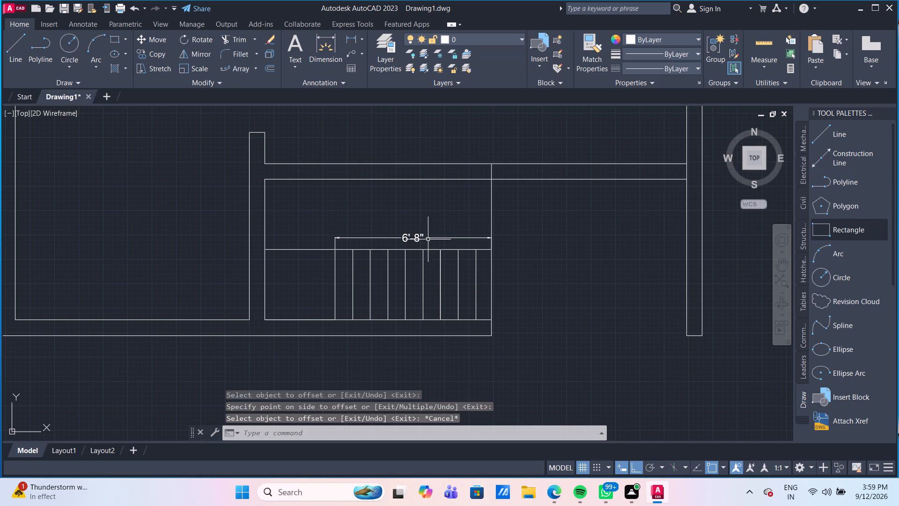
Delete the 6'-8" dimension above the stair treads.
left_click(427, 239)
key("Delete")
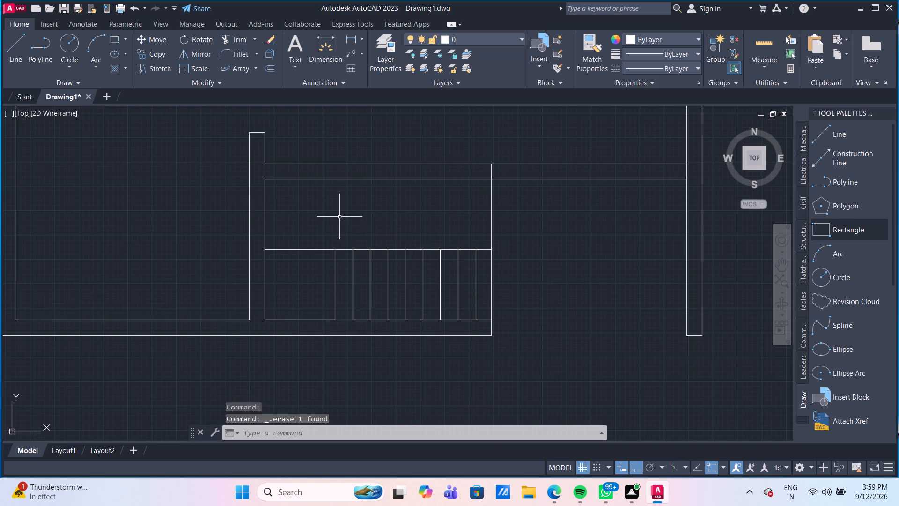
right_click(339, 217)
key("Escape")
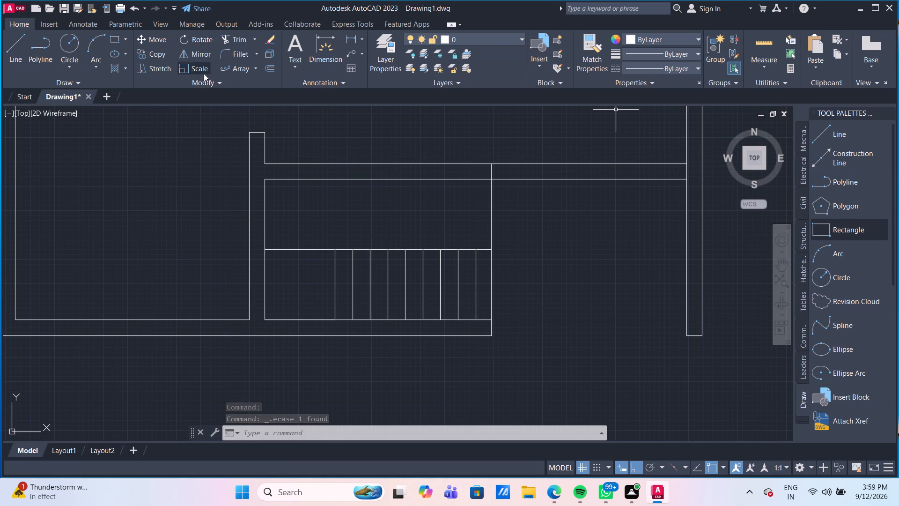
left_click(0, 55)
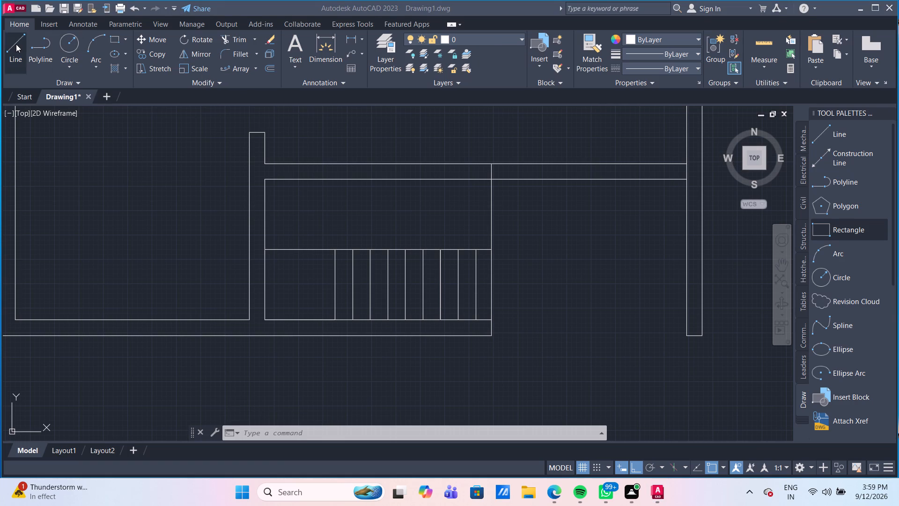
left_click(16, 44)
Load the ACAD_ISO02W100 (ISO dash) linetype and make it the current linetype.
left_click(701, 67)
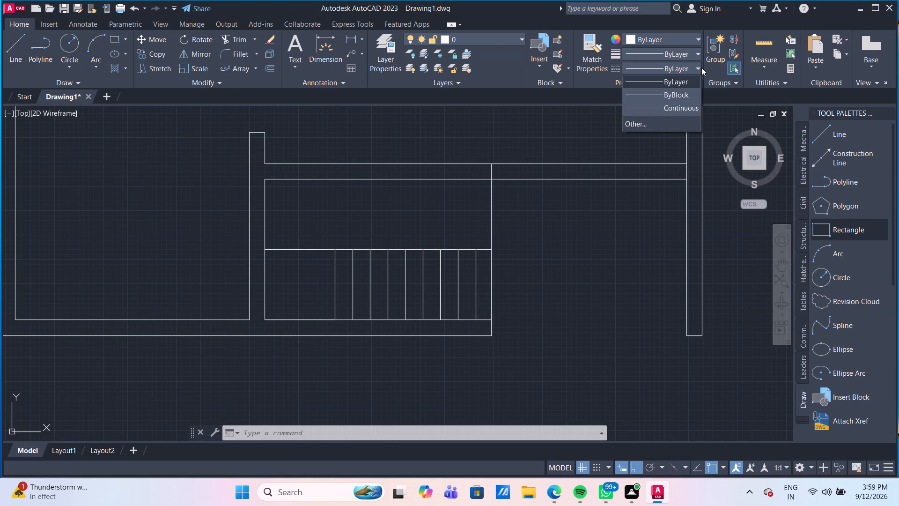
left_click(663, 129)
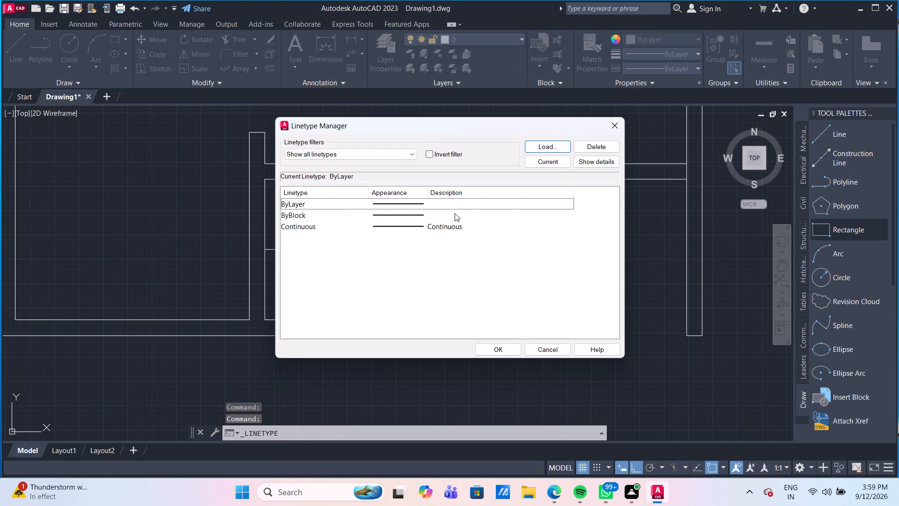
left_click(541, 146)
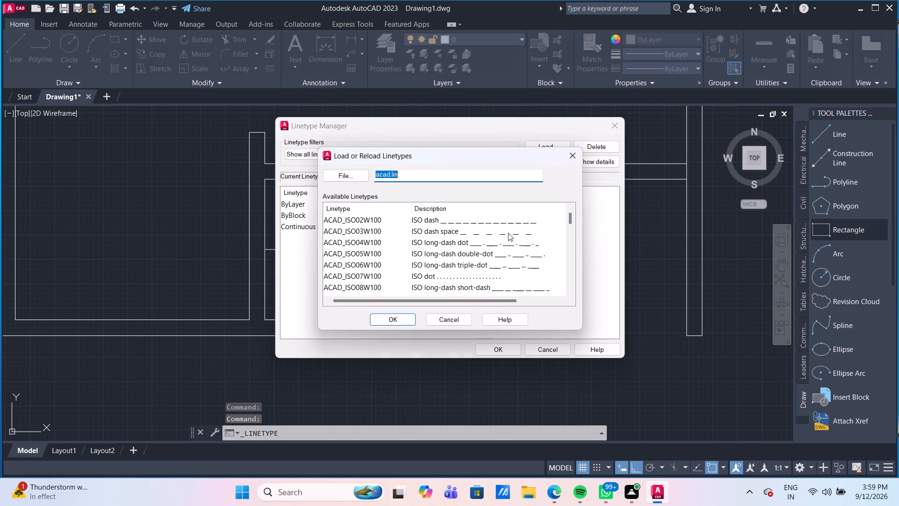
left_click(514, 224)
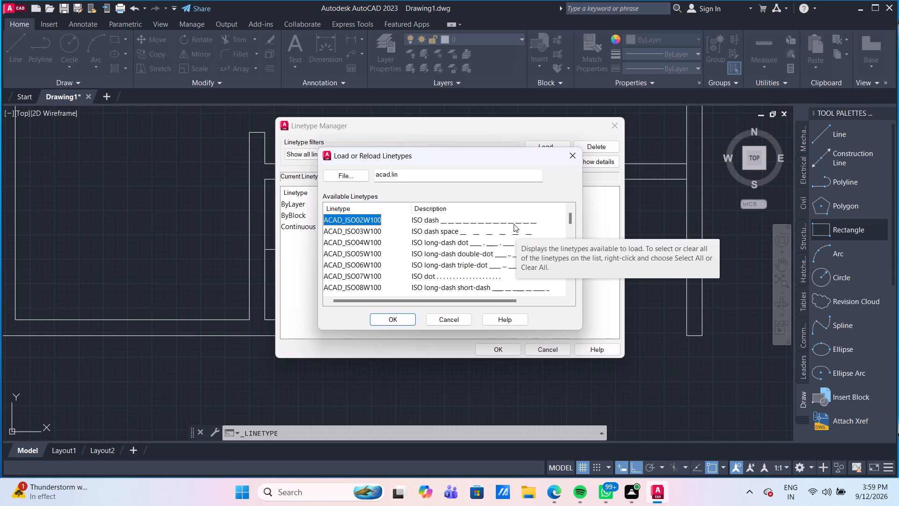
left_click(408, 324)
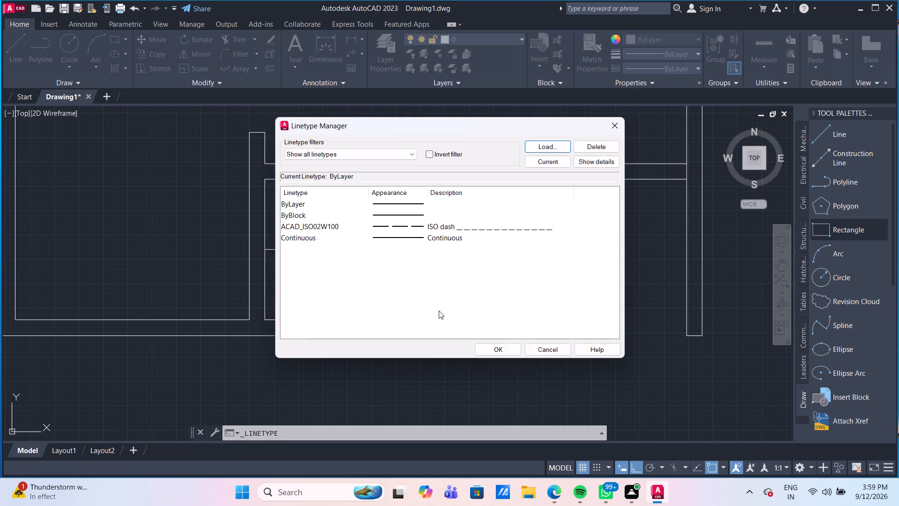
left_click(553, 164)
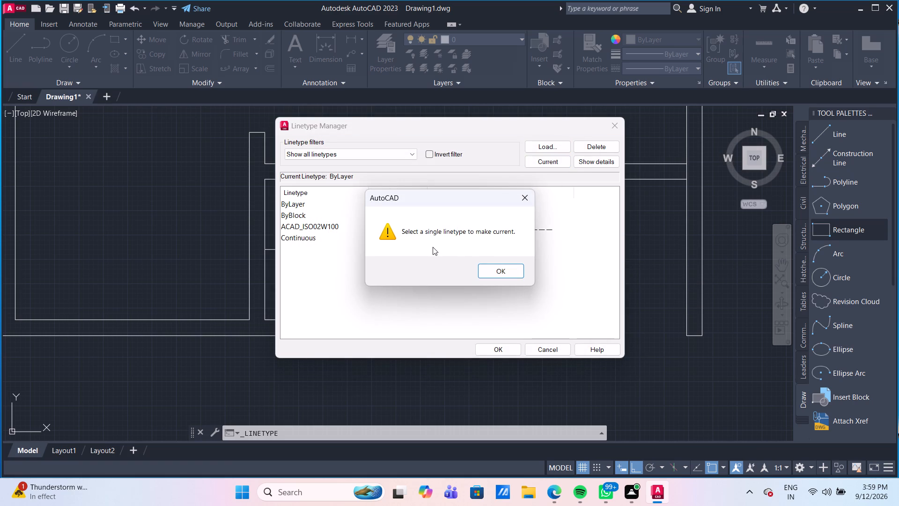
left_click(531, 197)
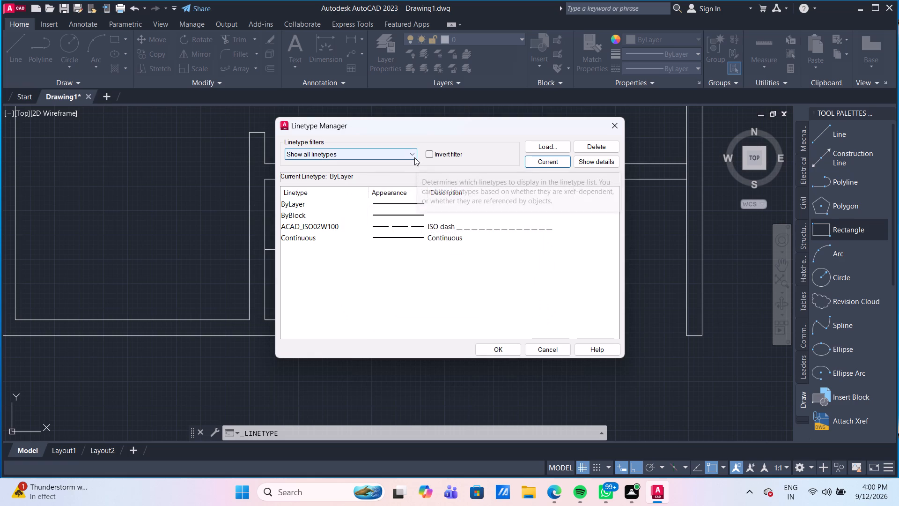
left_click(460, 229)
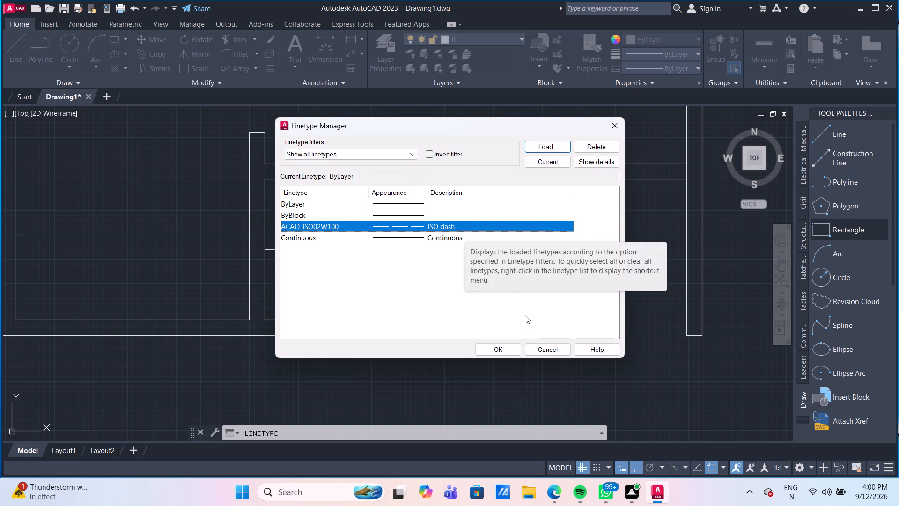
left_click(562, 161)
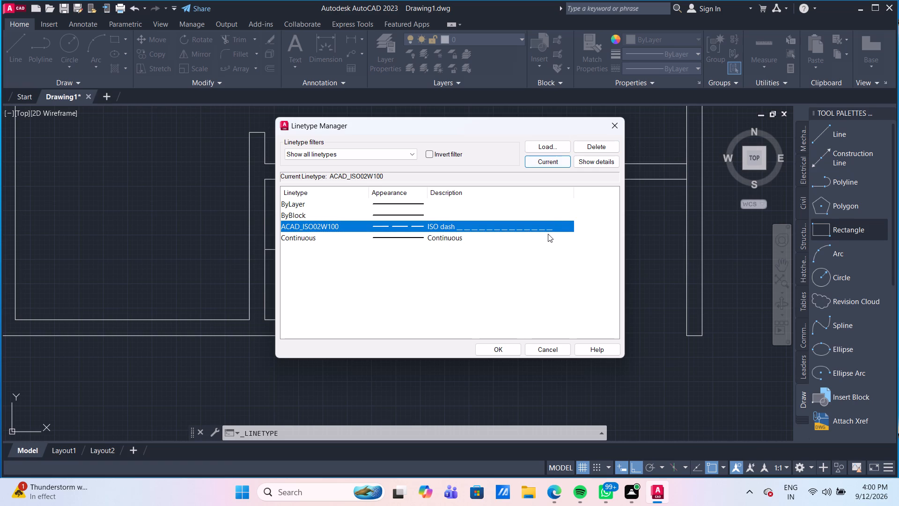
left_click(493, 349)
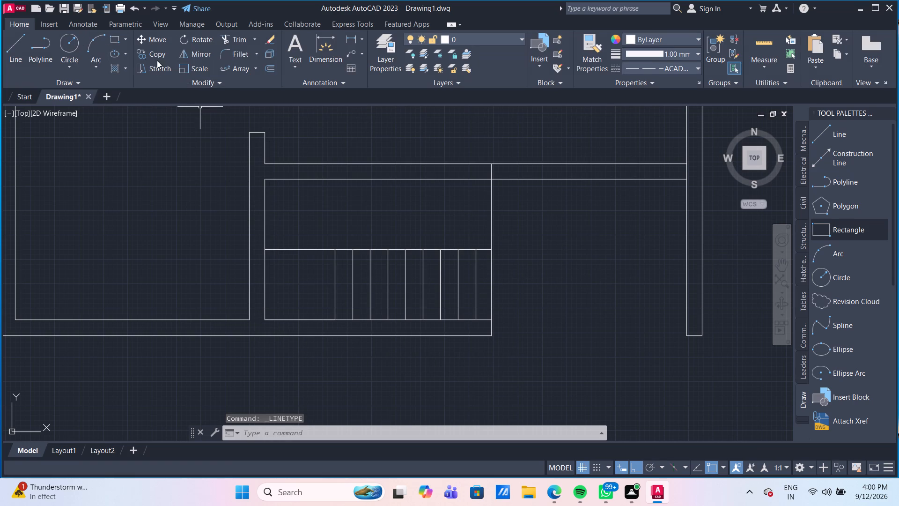
Draw a vertical dashed line from the top end of the first tread line up to the stairwell's upper wall line.
left_click(20, 47)
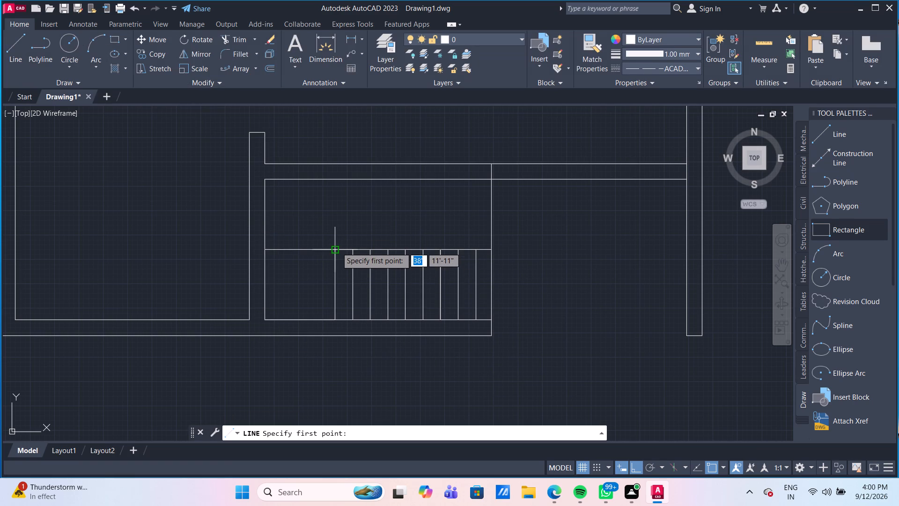
left_click(337, 248)
left_click(338, 179)
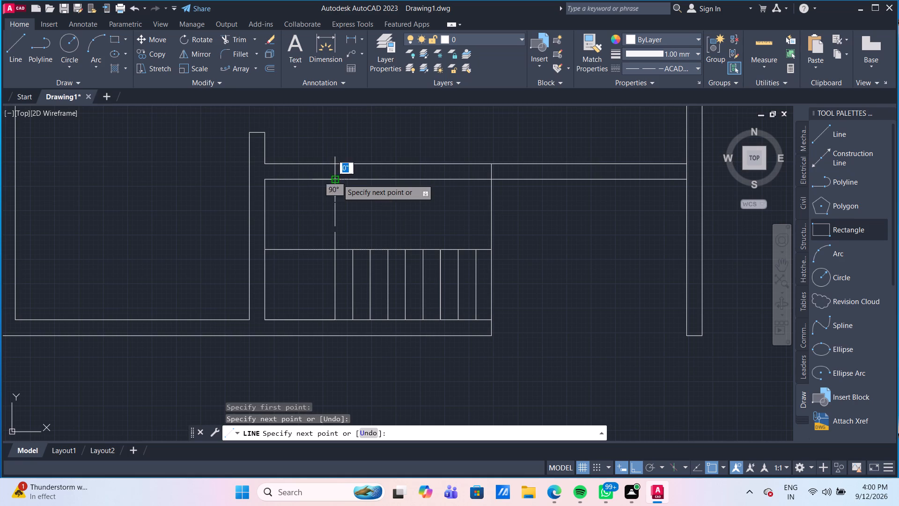
key("Escape")
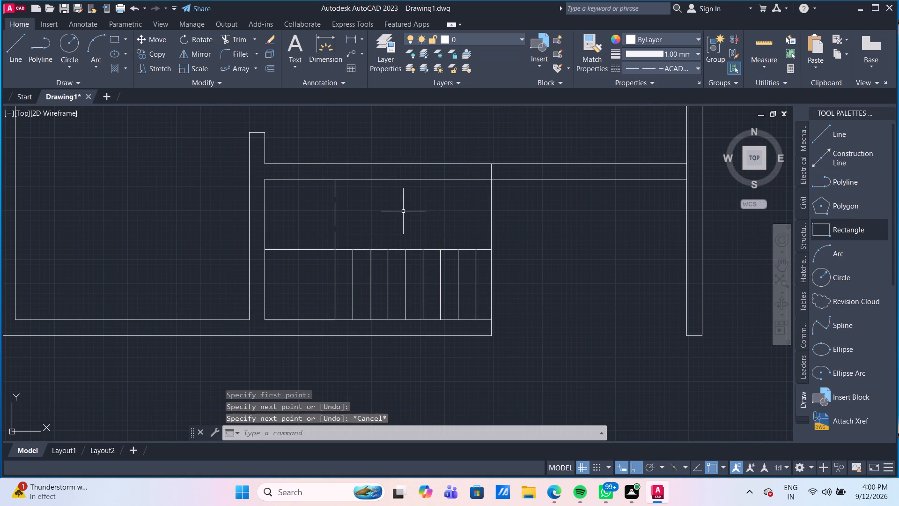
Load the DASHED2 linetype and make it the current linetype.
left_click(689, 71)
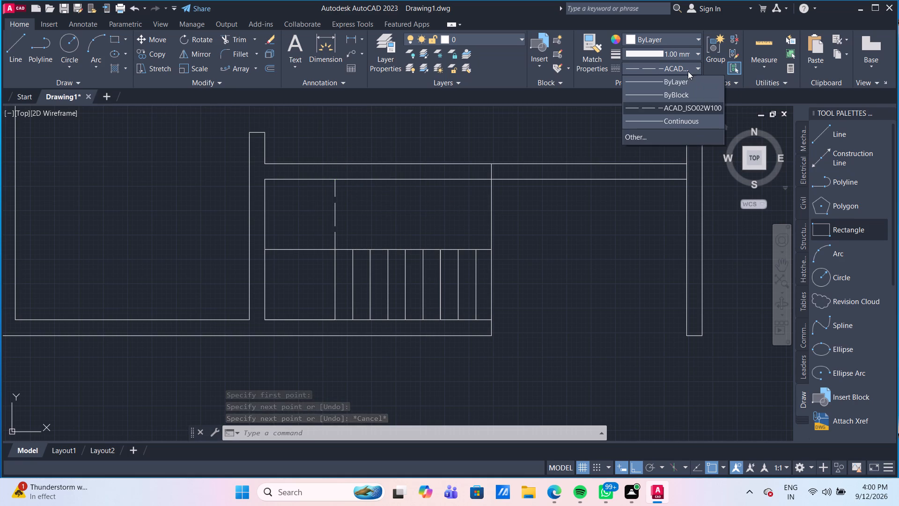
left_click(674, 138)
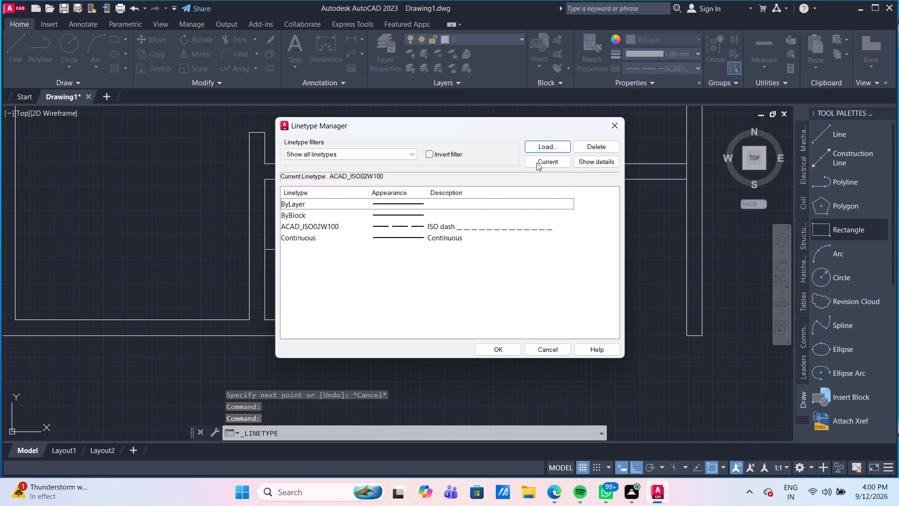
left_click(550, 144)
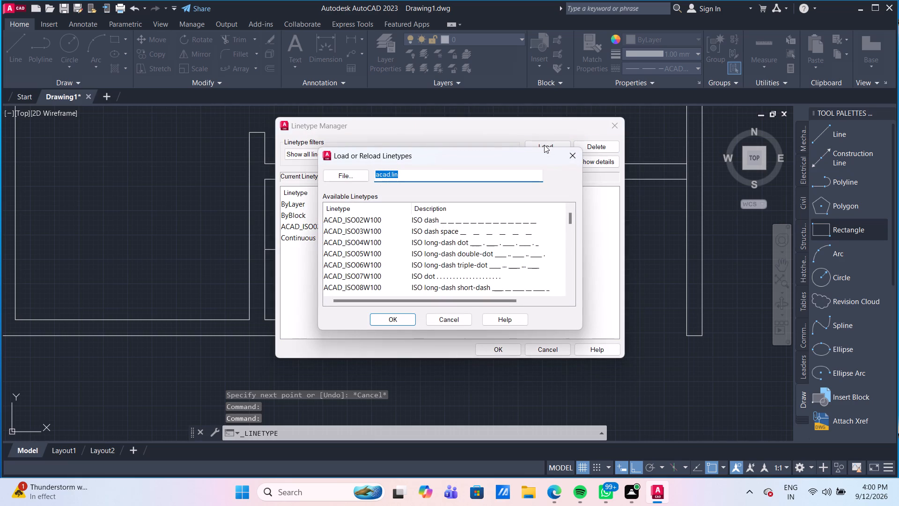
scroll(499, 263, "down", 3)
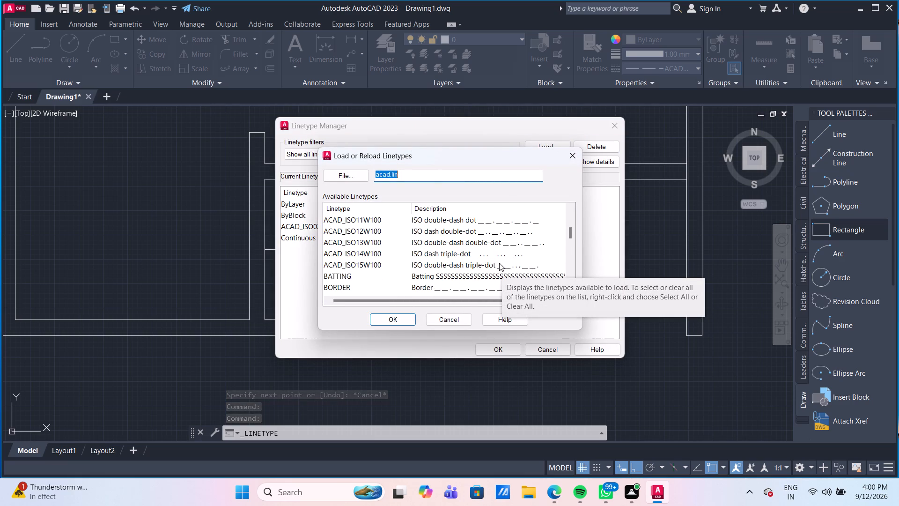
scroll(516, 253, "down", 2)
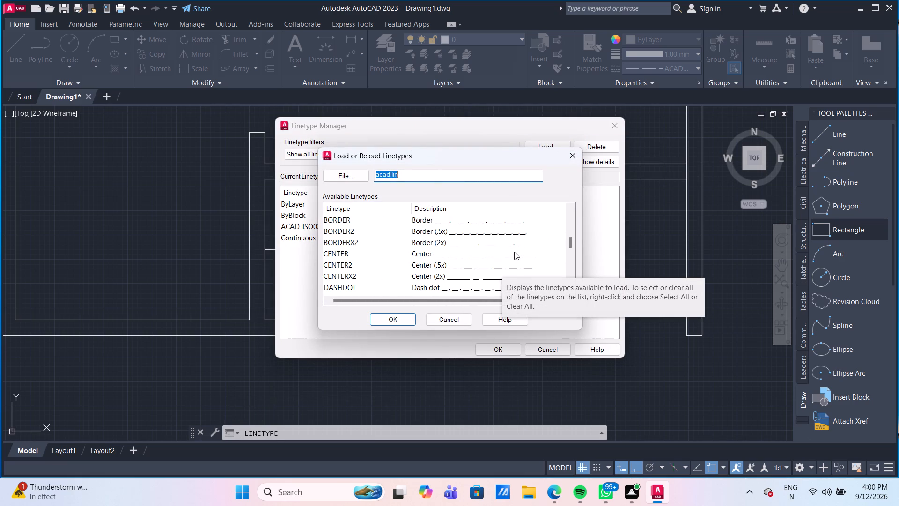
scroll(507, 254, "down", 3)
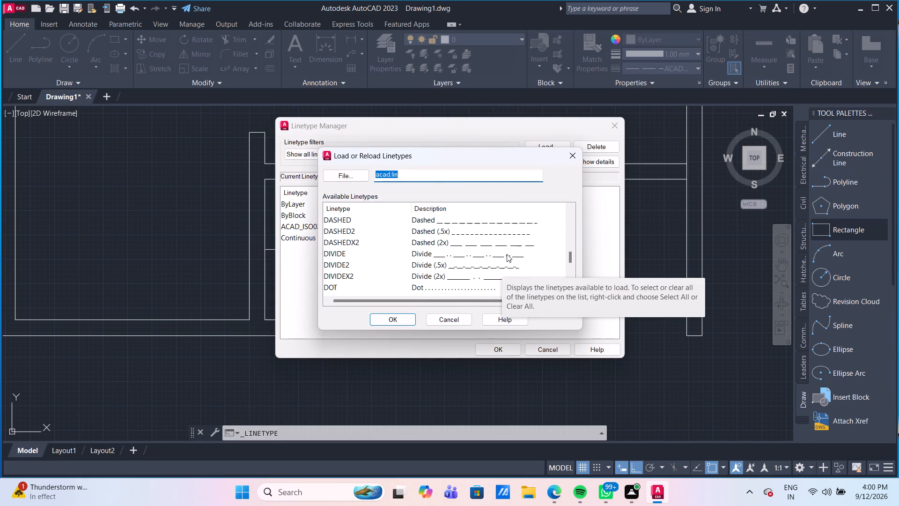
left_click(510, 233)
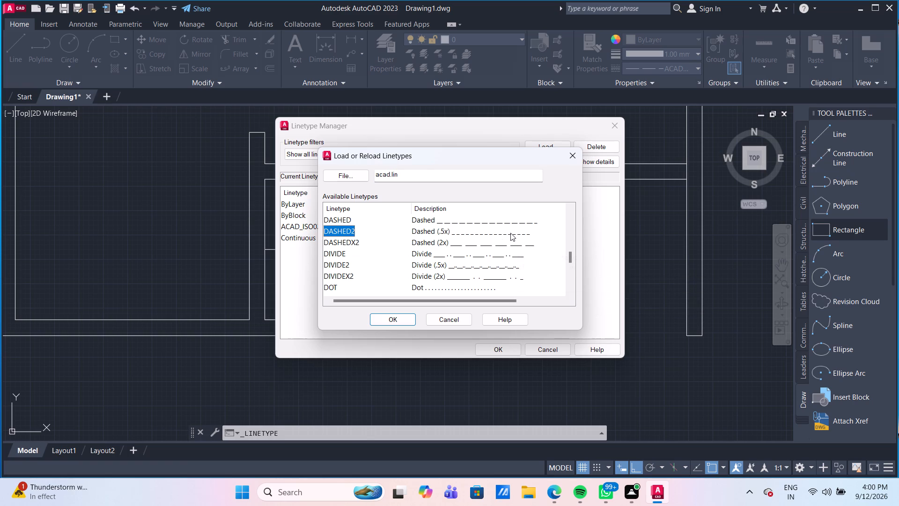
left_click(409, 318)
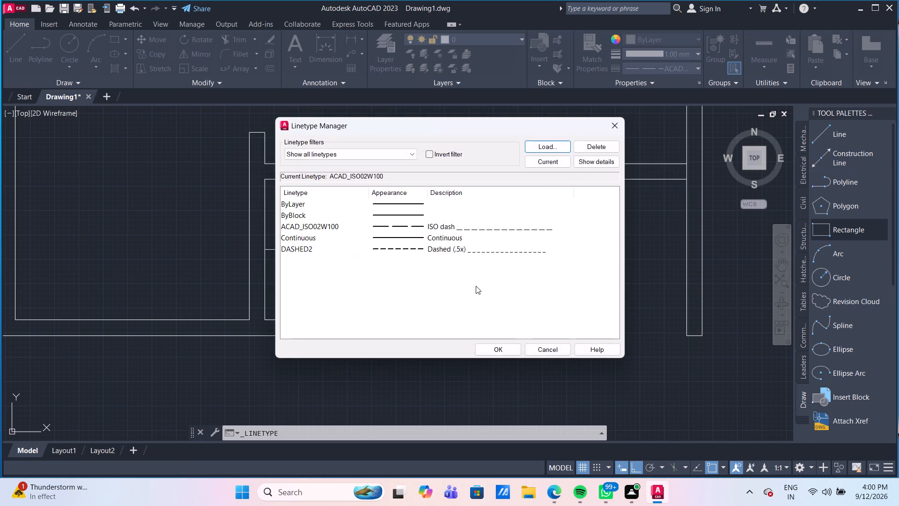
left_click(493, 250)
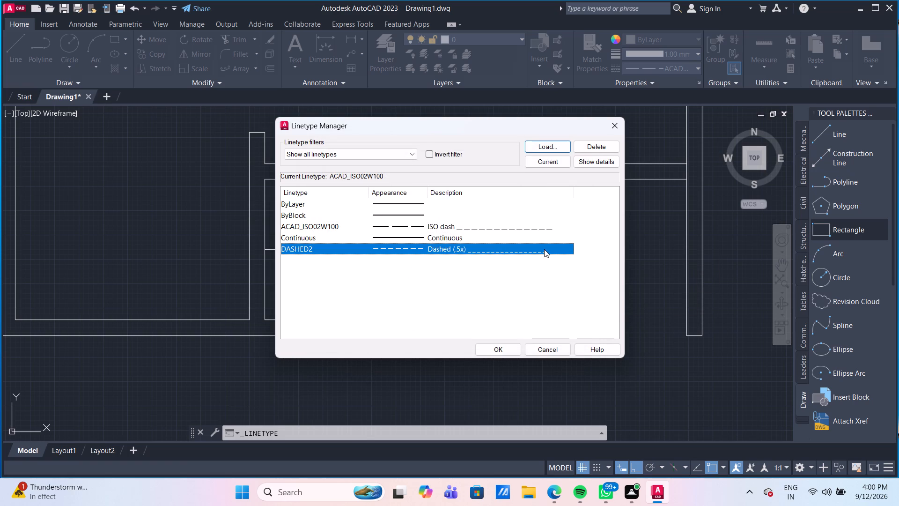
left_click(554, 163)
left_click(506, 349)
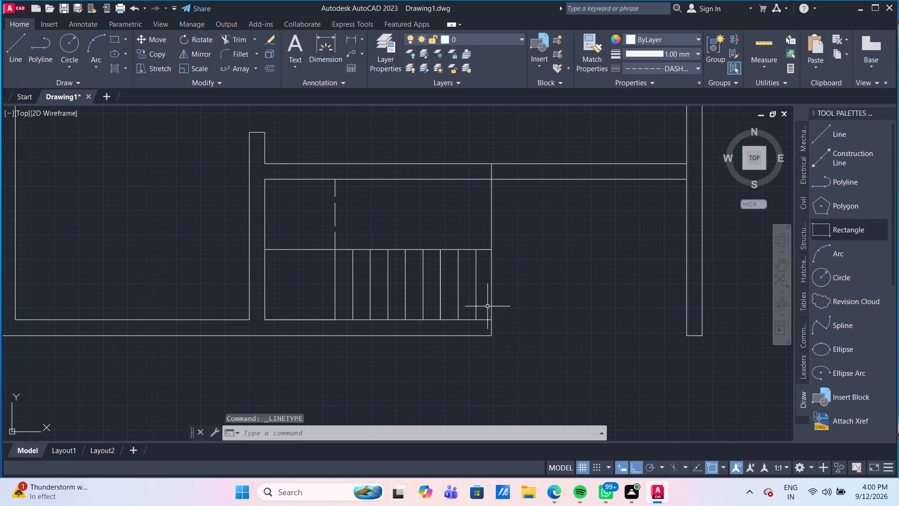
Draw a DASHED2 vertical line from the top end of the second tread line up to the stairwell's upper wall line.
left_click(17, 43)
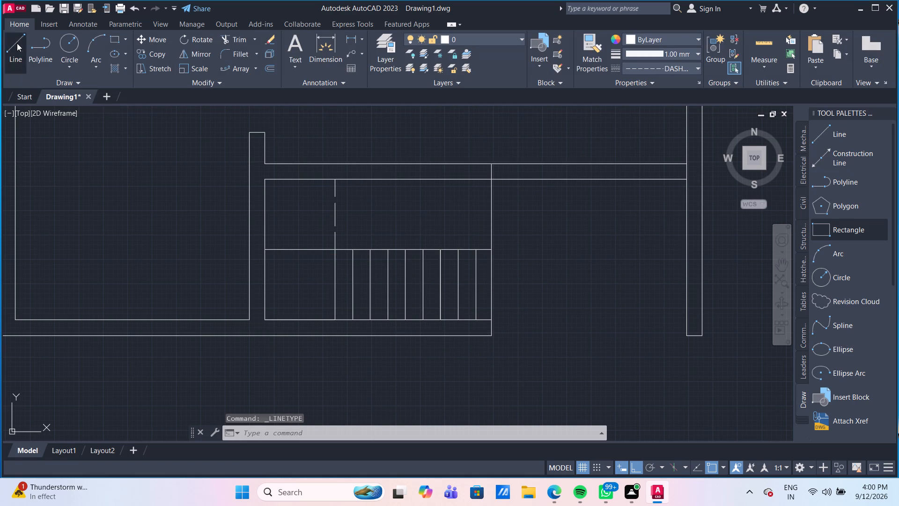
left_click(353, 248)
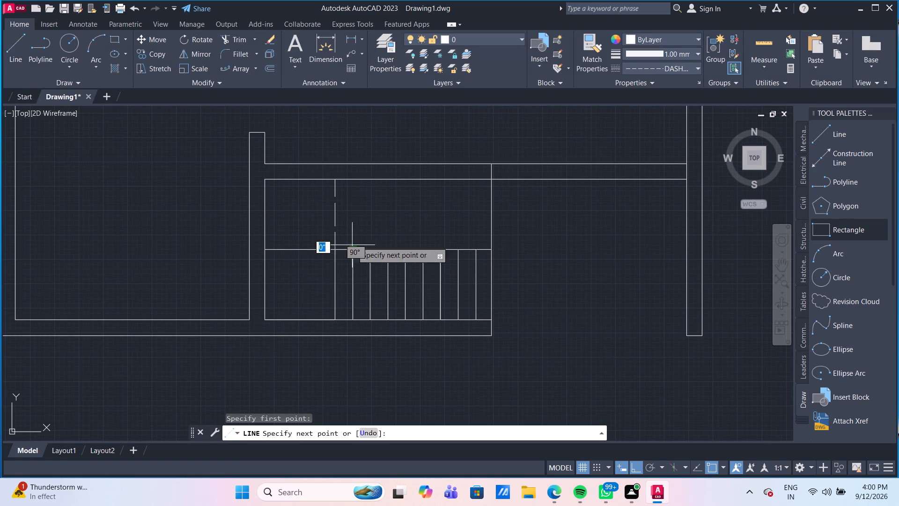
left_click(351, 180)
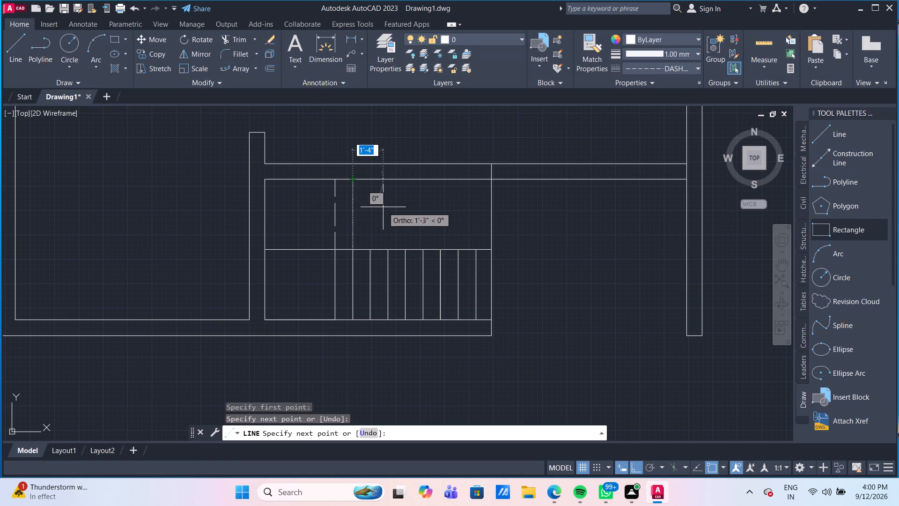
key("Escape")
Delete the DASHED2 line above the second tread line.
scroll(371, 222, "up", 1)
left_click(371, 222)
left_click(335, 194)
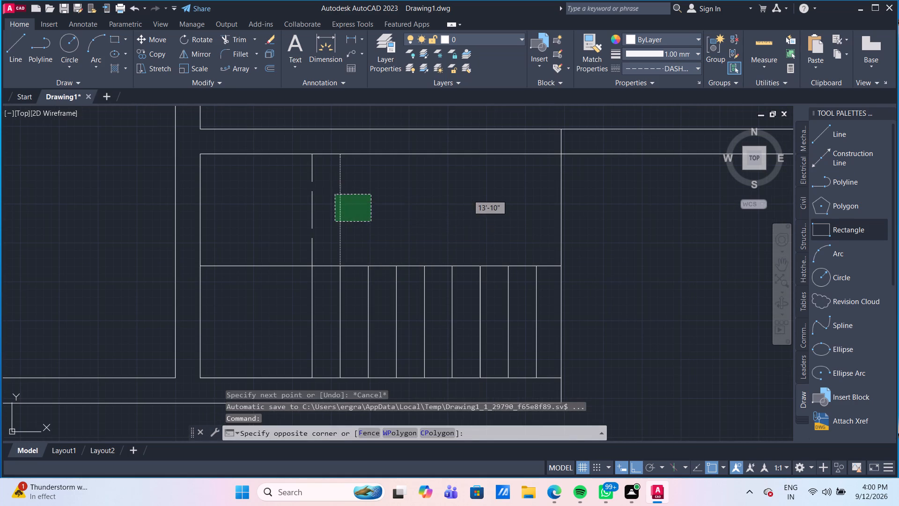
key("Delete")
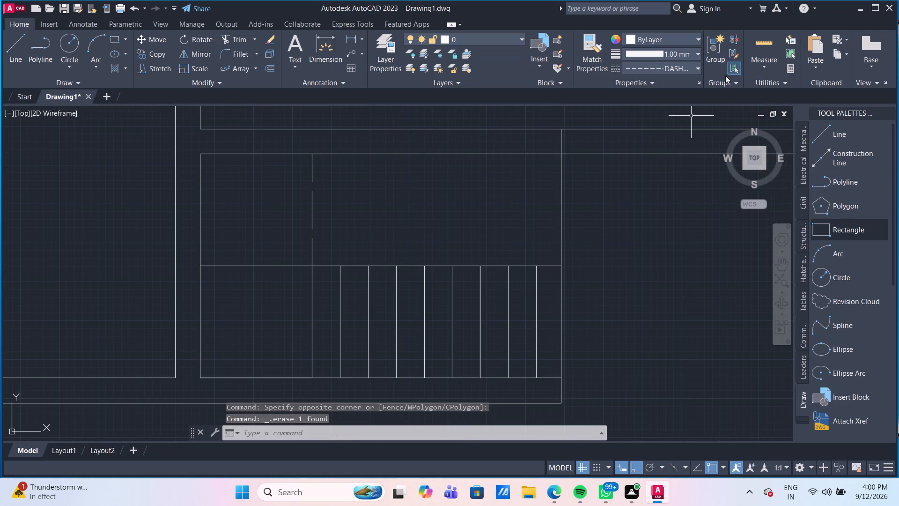
Make ACAD_ISO02W100 the current linetype again.
left_click(689, 68)
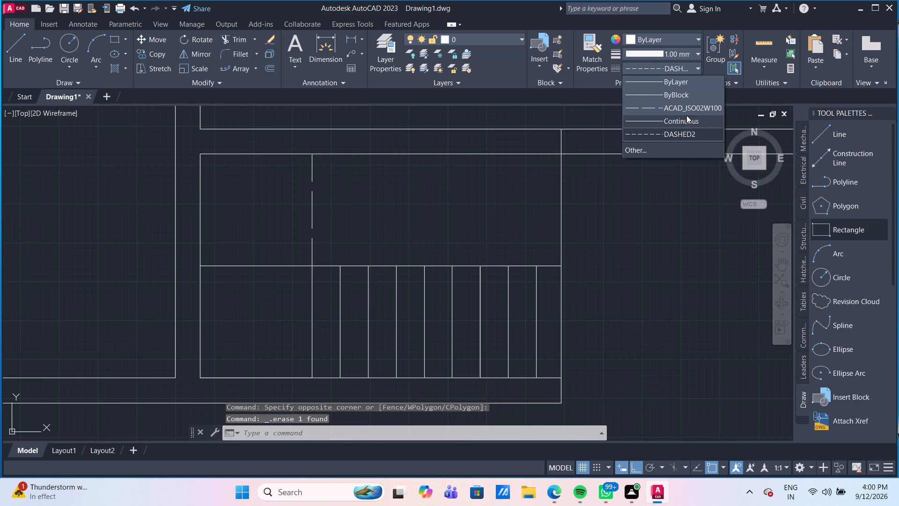
left_click(686, 108)
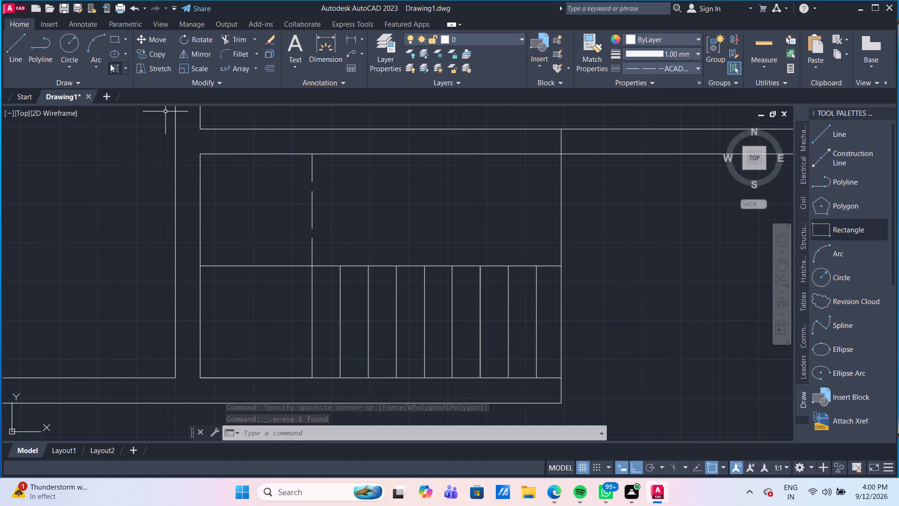
left_click(11, 43)
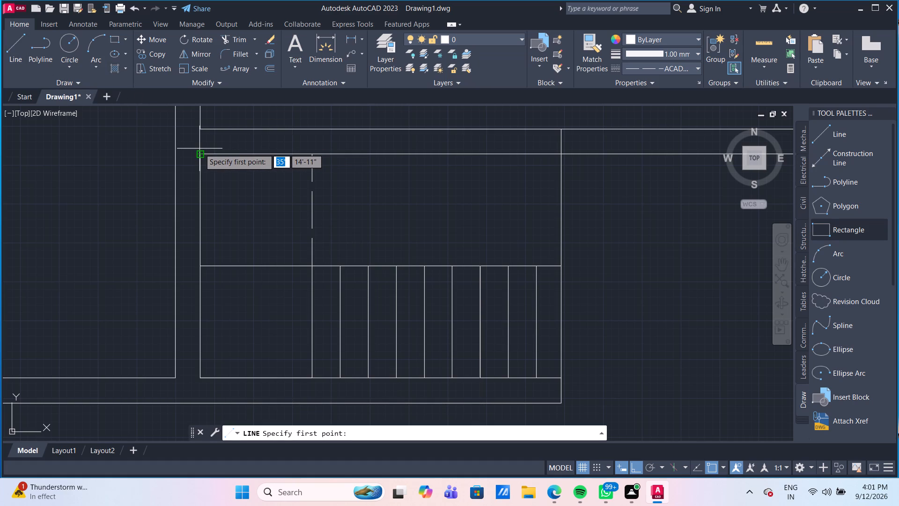
key("Escape")
Offset the upper flight's dashed line 9" to the right twice, each copy from the previous one.
key("o")
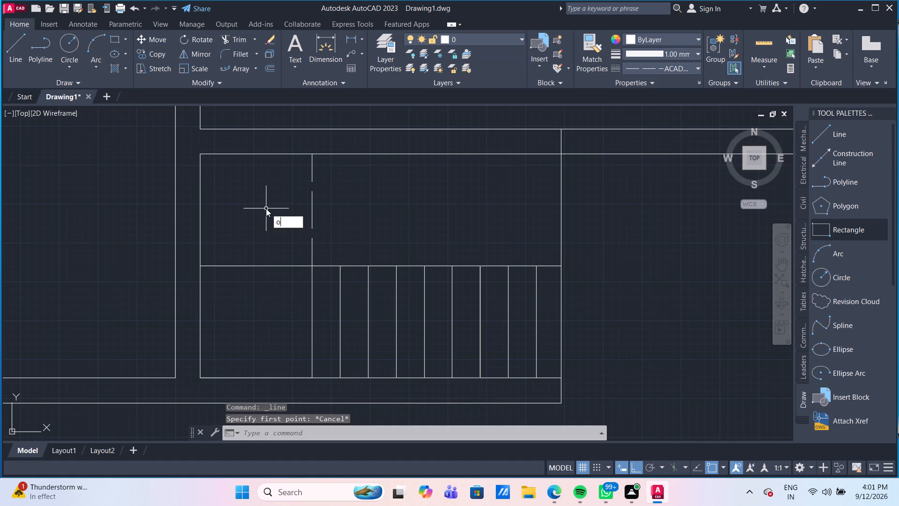
key("Return")
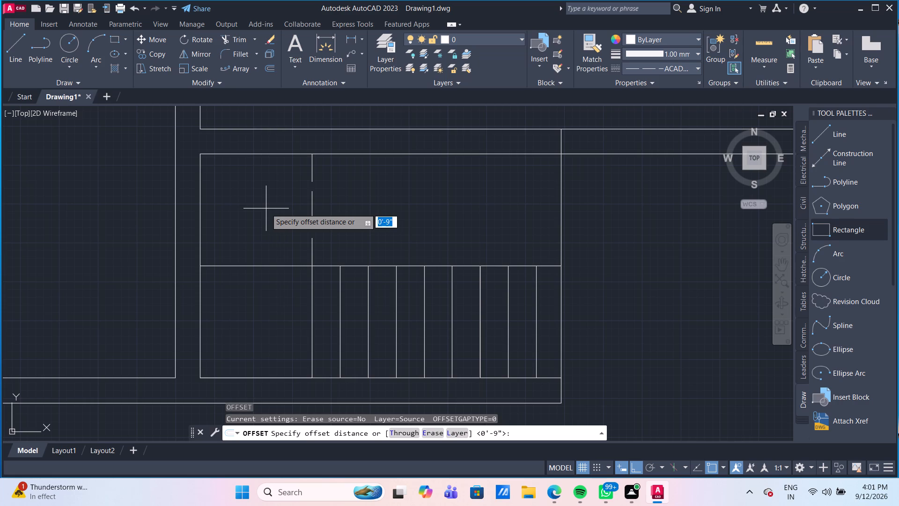
key("BackSpace")
type("9\"")
key("Return")
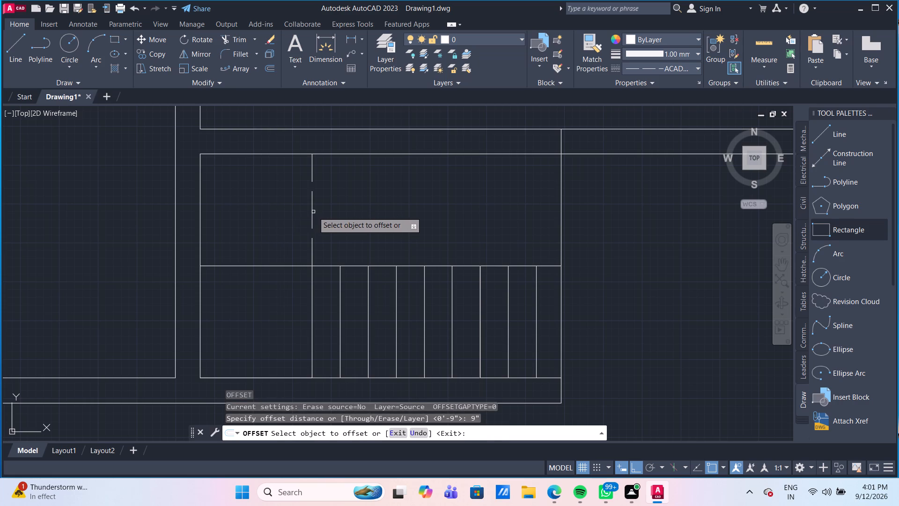
left_click(313, 212)
left_click(341, 223)
left_click_drag(339, 220, 346, 220)
left_click(353, 220)
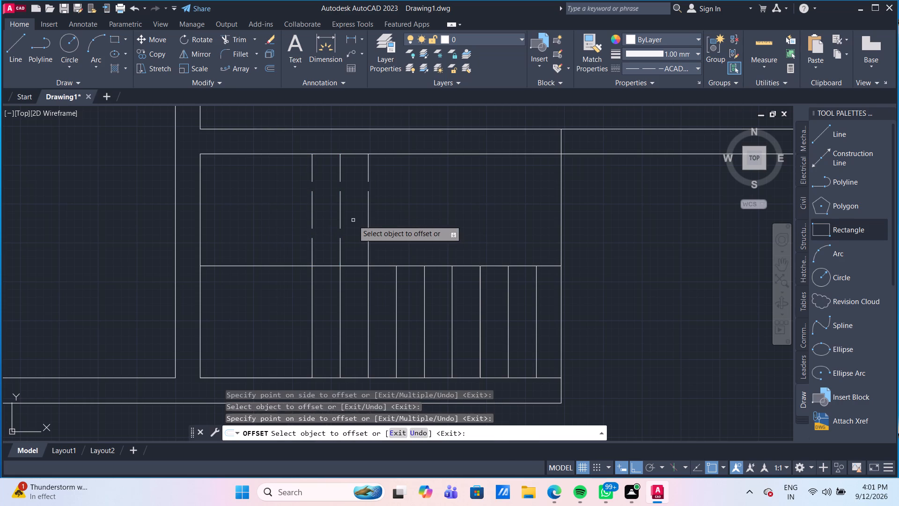
Continue offsetting the upper flight's dashed line 9" to the right for six more treads, each copy from the previous one.
left_click(368, 215)
left_click(389, 221)
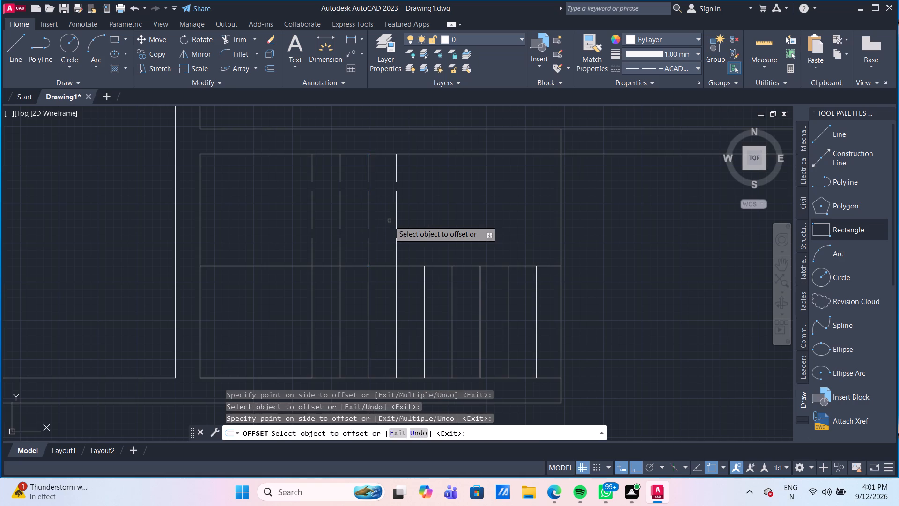
left_click(396, 216)
left_click(407, 220)
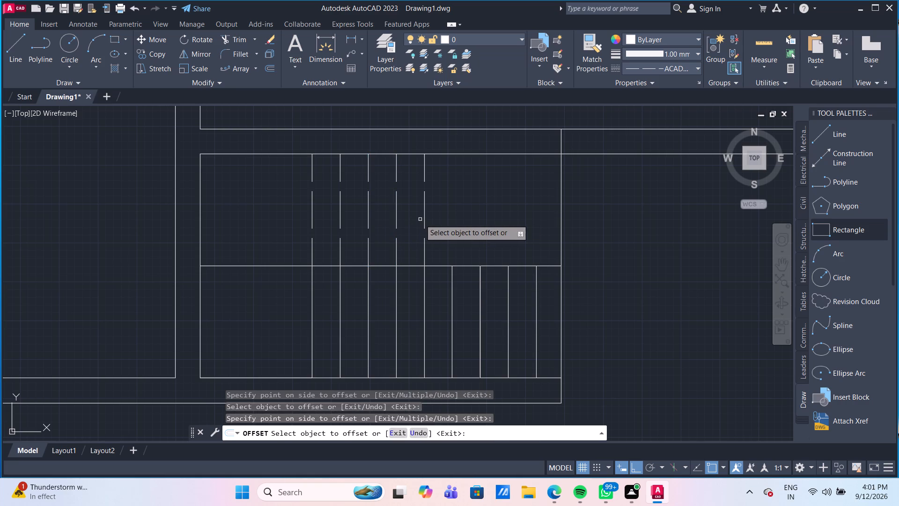
left_click(425, 219)
left_click(438, 226)
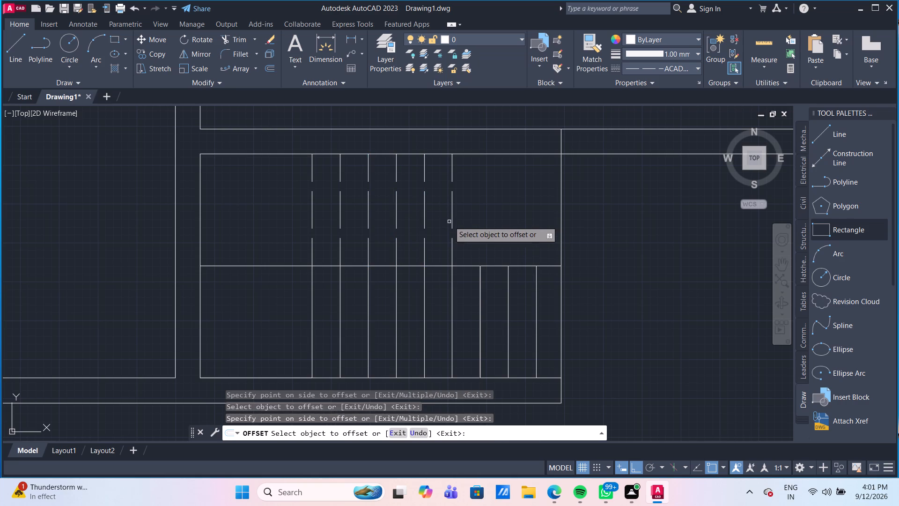
left_click(451, 218)
left_click(480, 227)
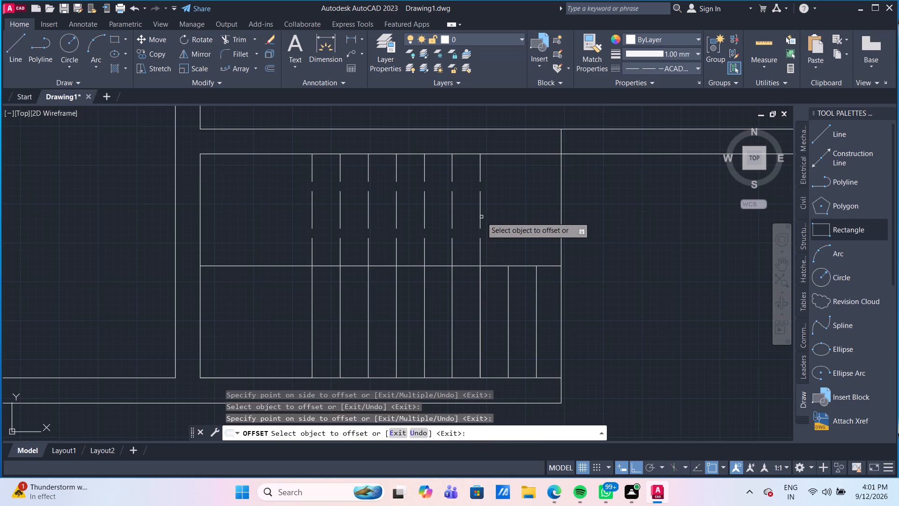
left_click_drag(480, 215, 493, 215)
left_click(525, 215)
left_click_drag(508, 212, 514, 213)
left_click(524, 215)
key("Escape")
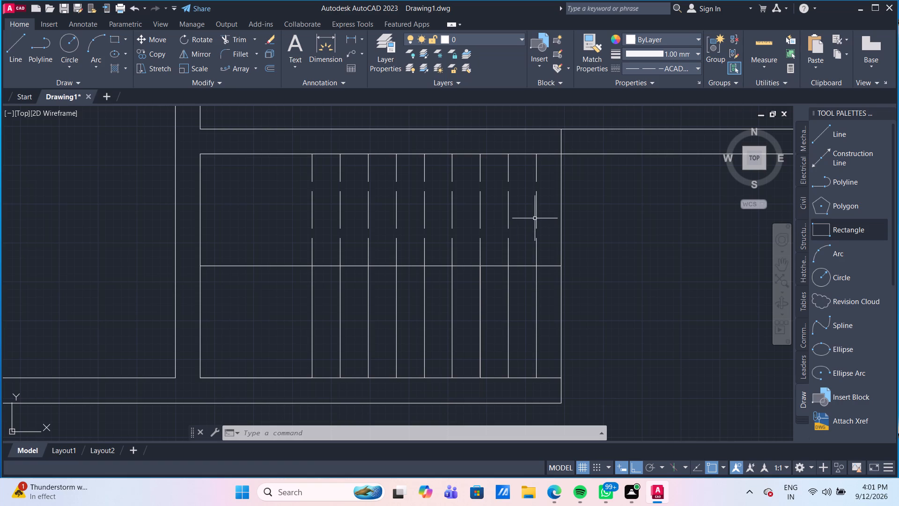
Delete the solid vertical line that closes the right end of the staircase.
left_click(563, 222)
left_click(560, 220)
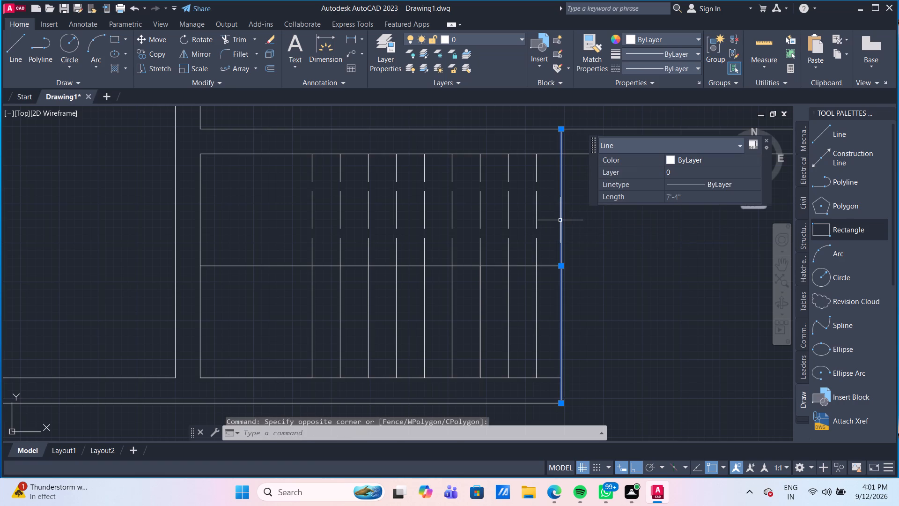
key("Escape")
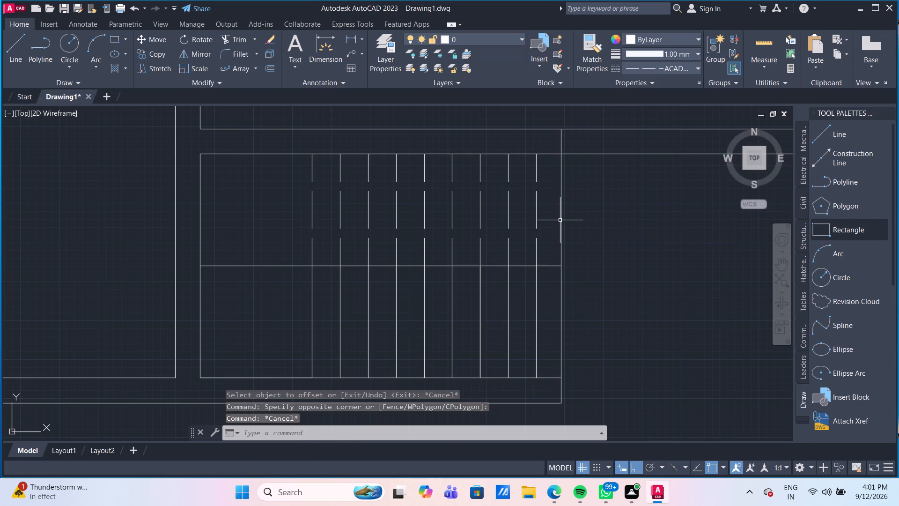
left_click(560, 220)
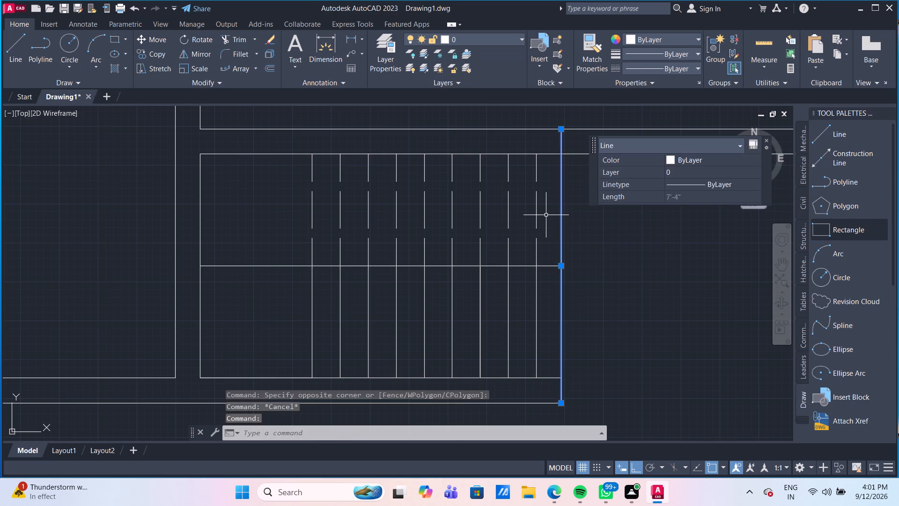
key("Delete")
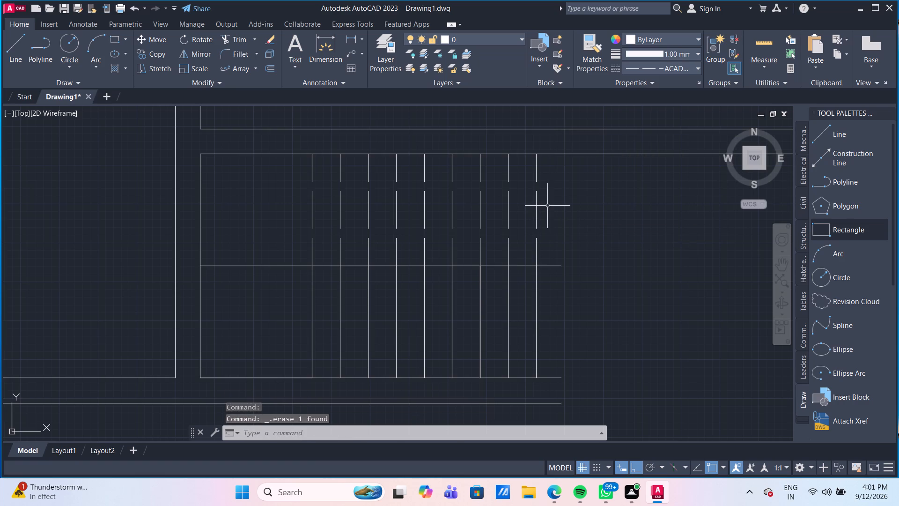
Draw an ACAD_ISO02W100 vertical line from the right end of the flights' dividing line up to the stairwell's upper wall line.
left_click(14, 43)
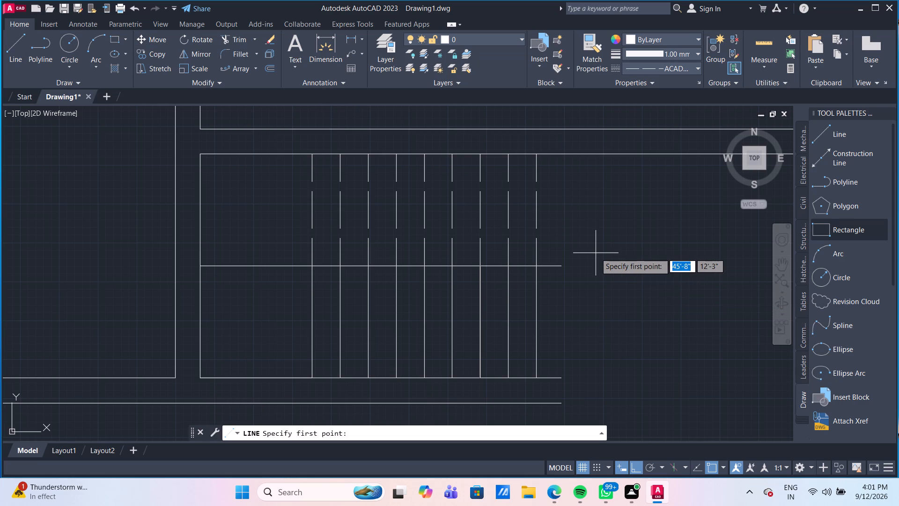
left_click(560, 268)
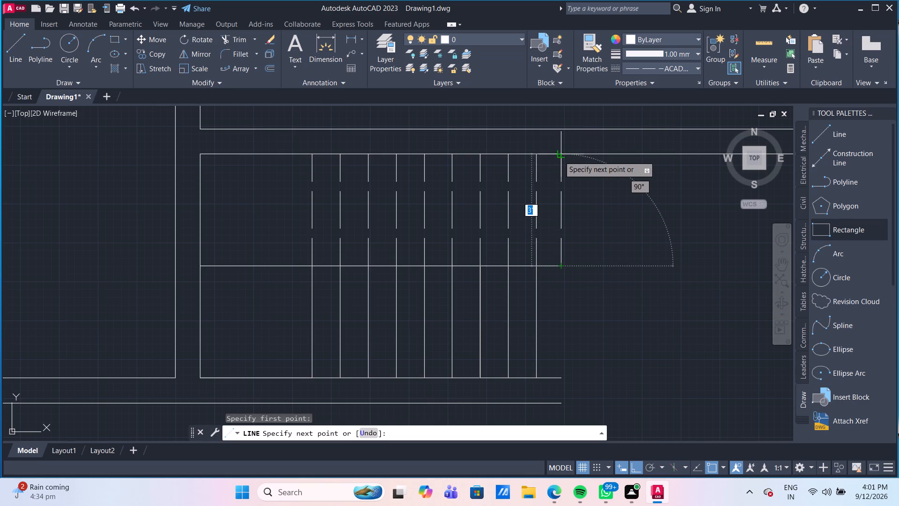
left_click(559, 156)
key("Escape")
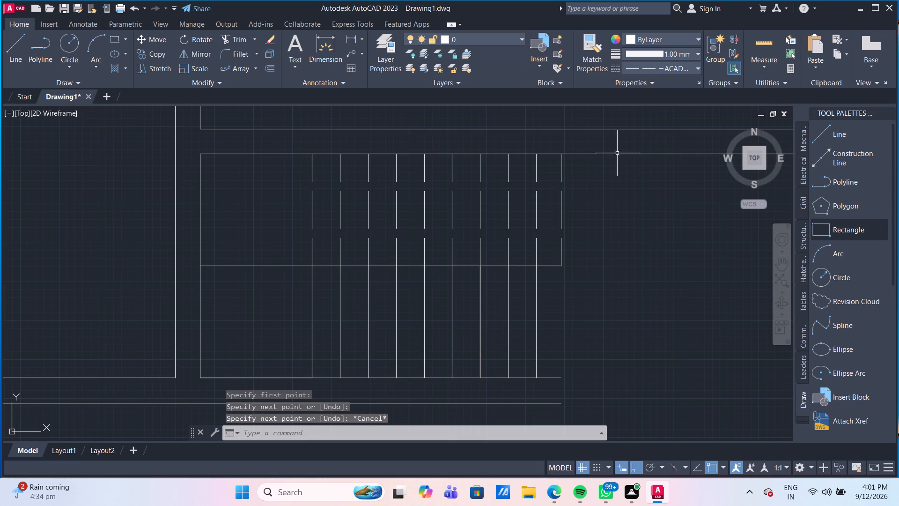
Set the current lineweight to Default and the current linetype to ByBlock.
left_click(695, 52)
scroll(689, 85, "up", 4)
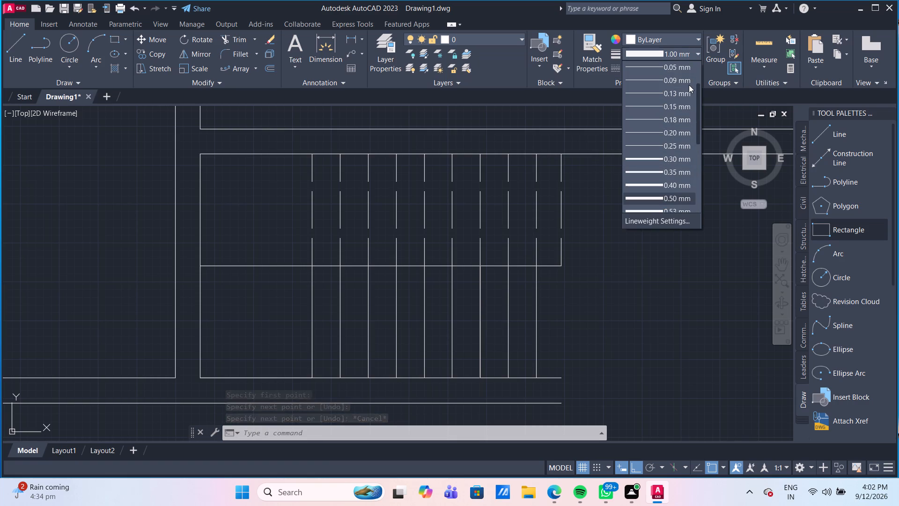
scroll(689, 85, "up", 4)
left_click(678, 89)
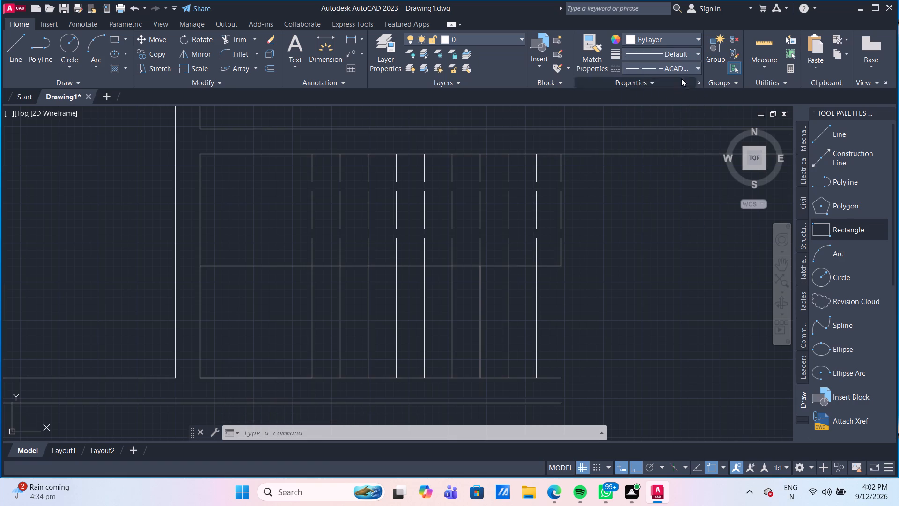
left_click(696, 67)
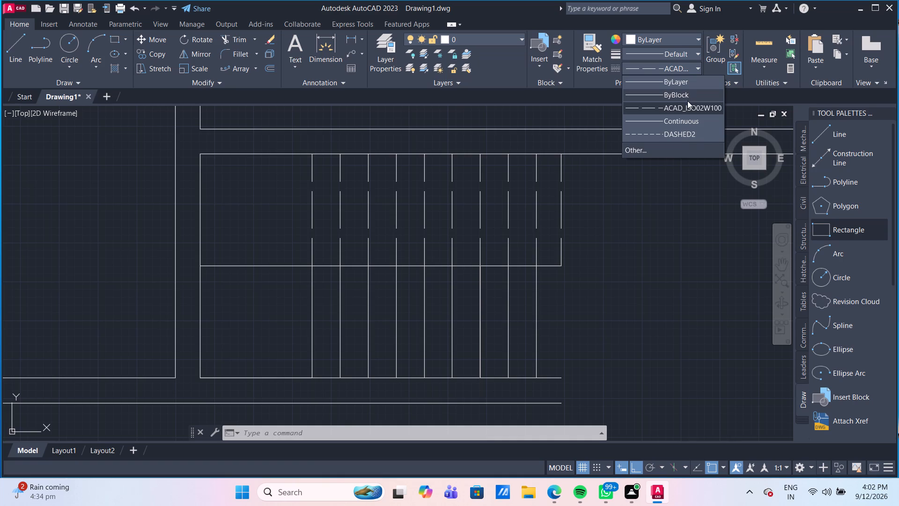
left_click(682, 96)
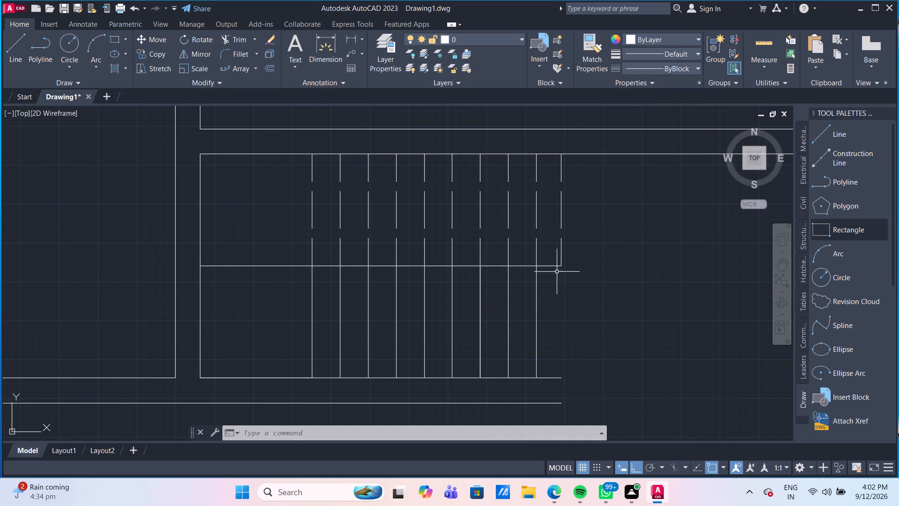
Draw a solid 3'-8" vertical line from the right end of the flights' dividing line down to the outer wall line.
left_click(22, 50)
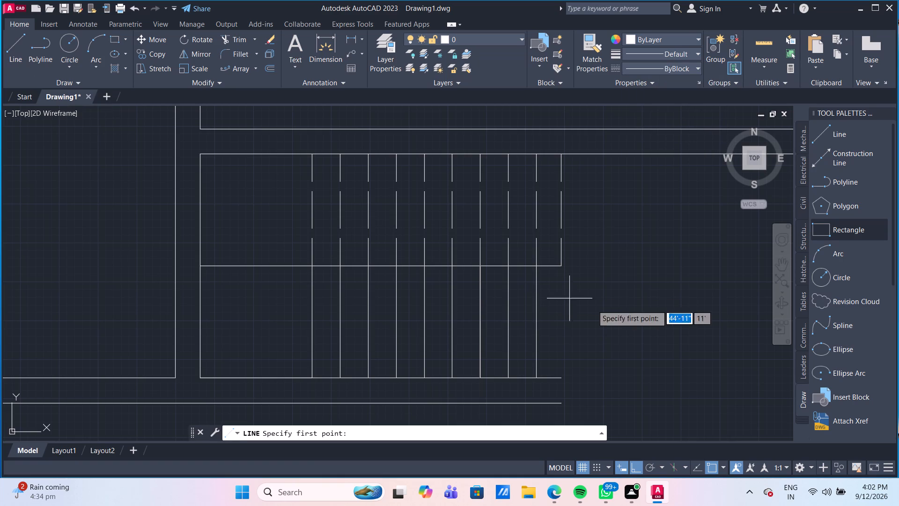
left_click(559, 265)
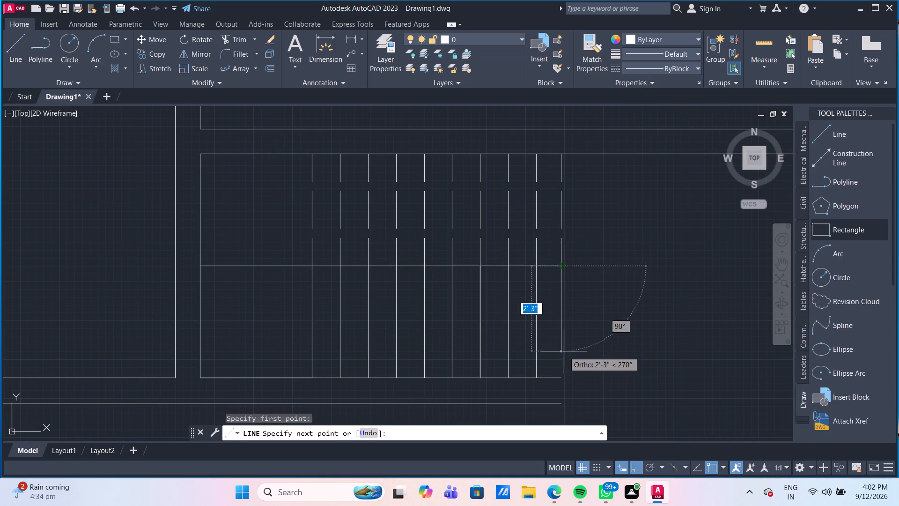
left_click(562, 404)
key("Escape")
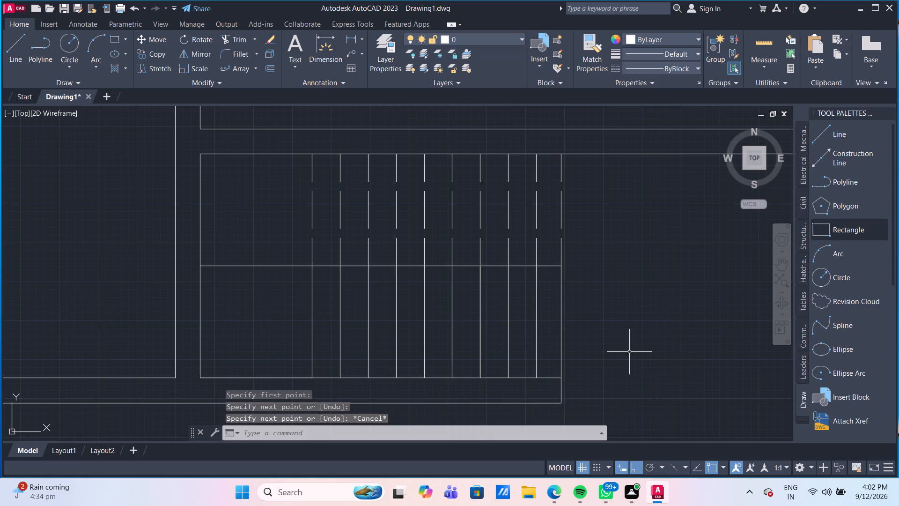
Select the upper flight's ten dashed lines and load the ACAD_ISO03W100 (ISO dash space) linetype from acad.lin.
scroll(629, 352, "down", 1)
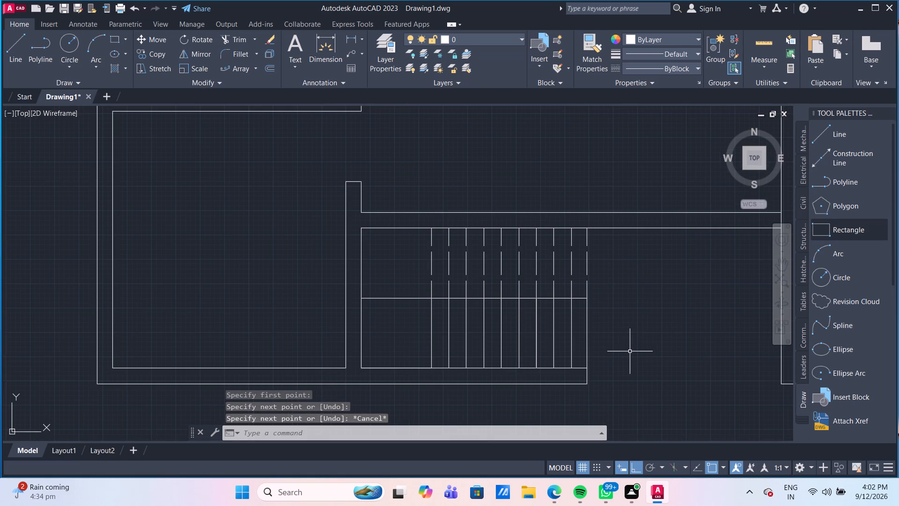
left_click(634, 270)
left_click(440, 247)
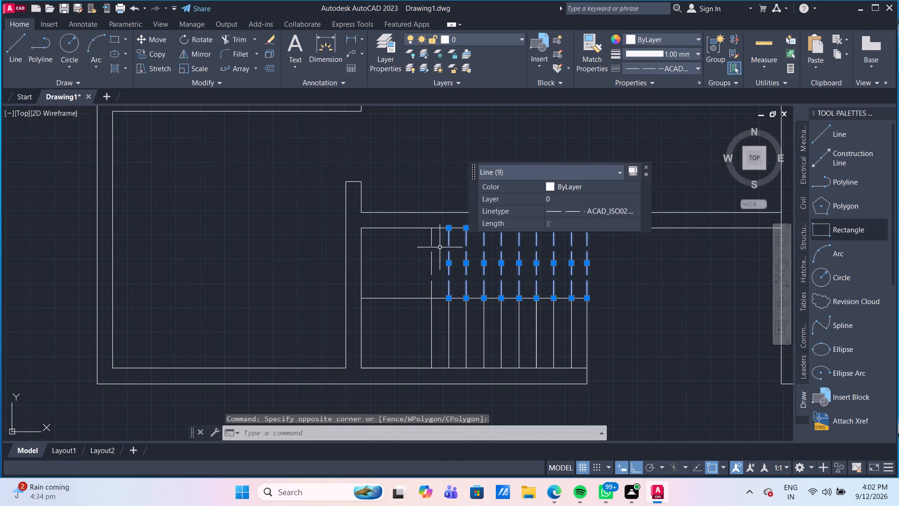
left_click(610, 261)
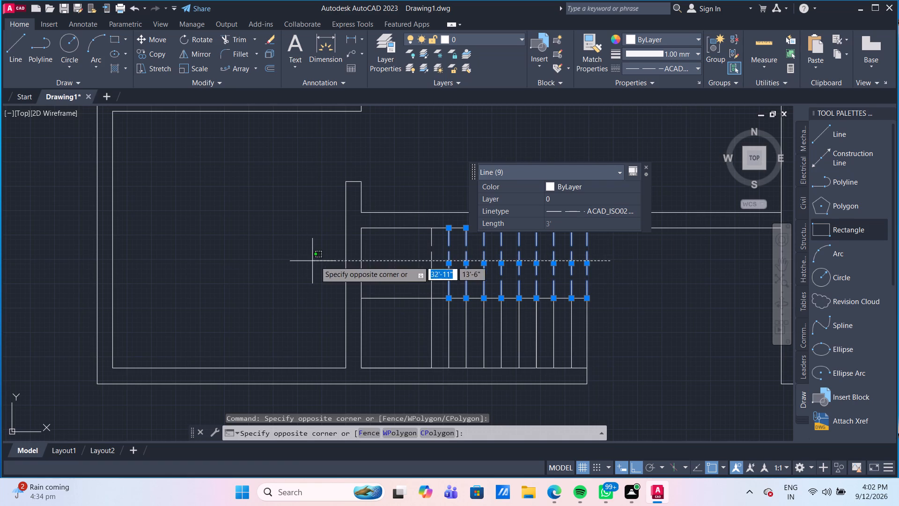
left_click(427, 247)
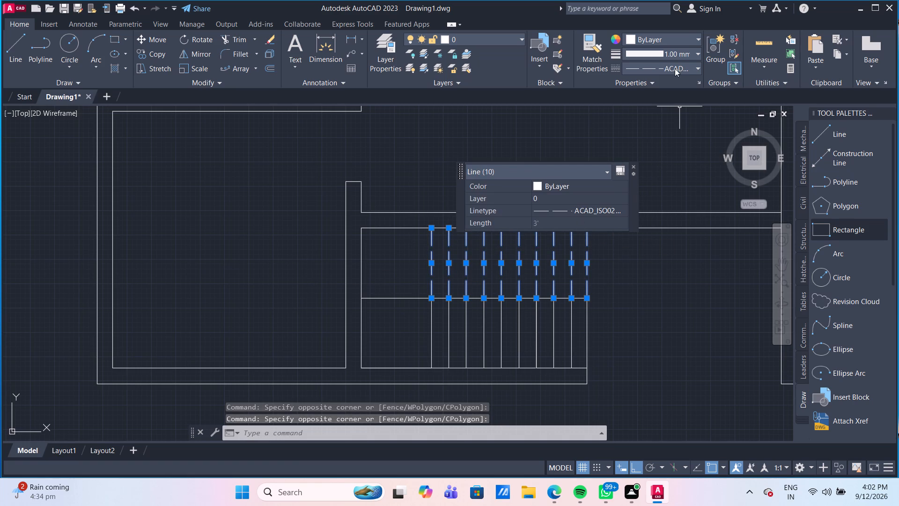
left_click(693, 69)
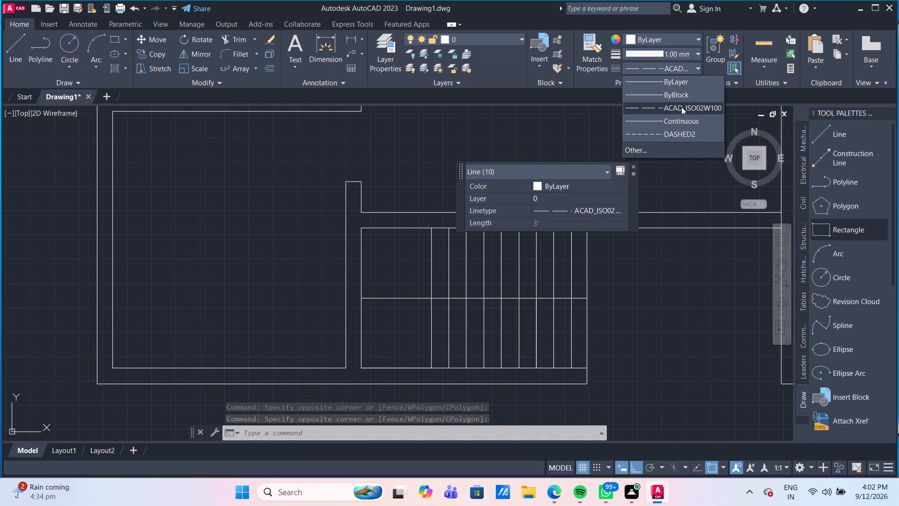
left_click(652, 152)
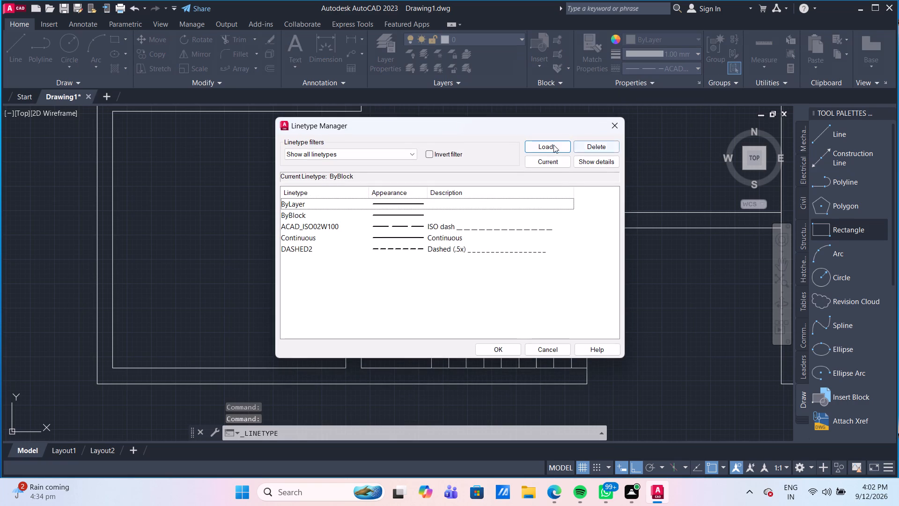
left_click_drag(508, 128, 730, 98)
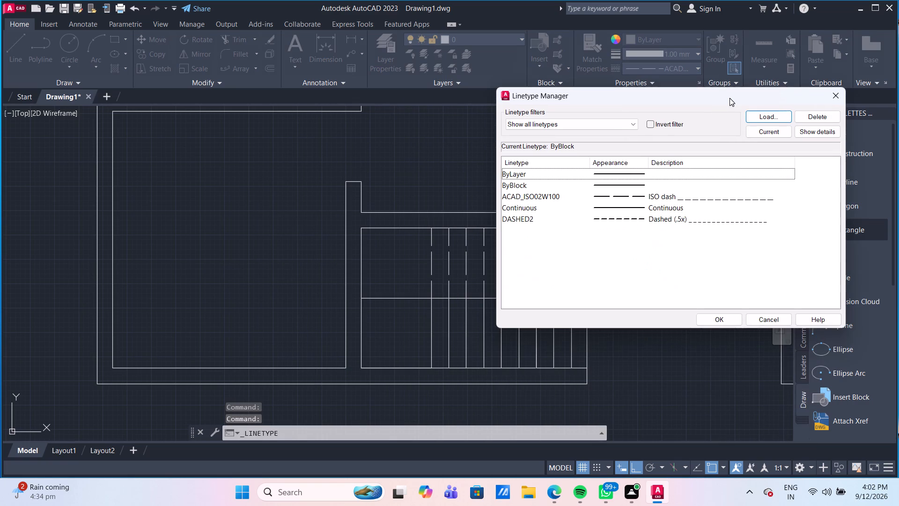
left_click_drag(730, 98, 707, 111)
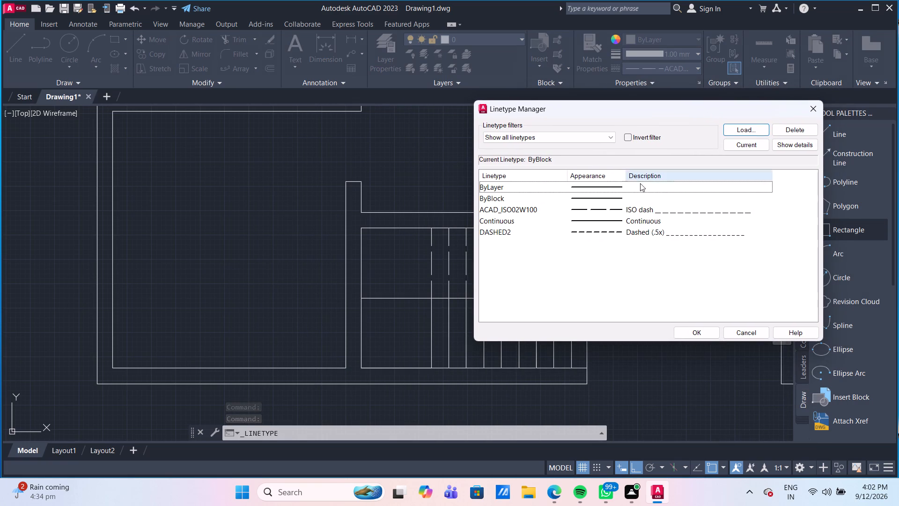
left_click(751, 128)
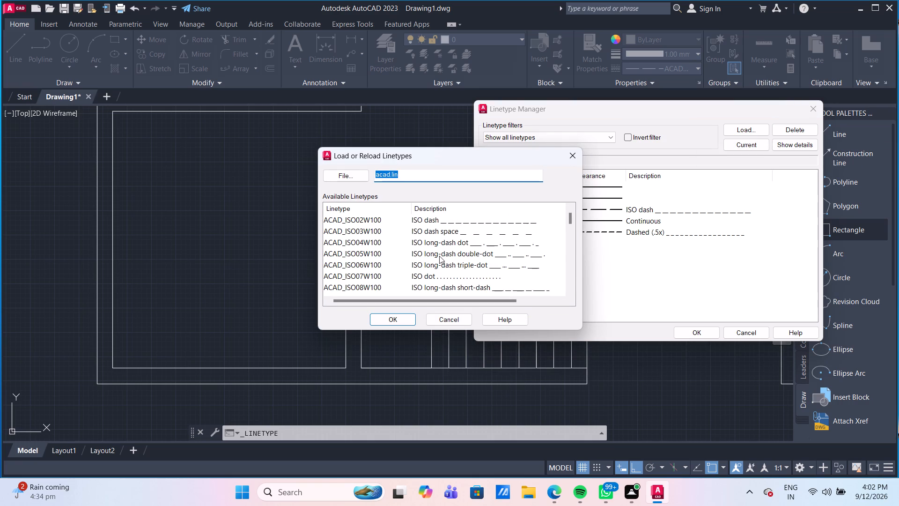
left_click(499, 233)
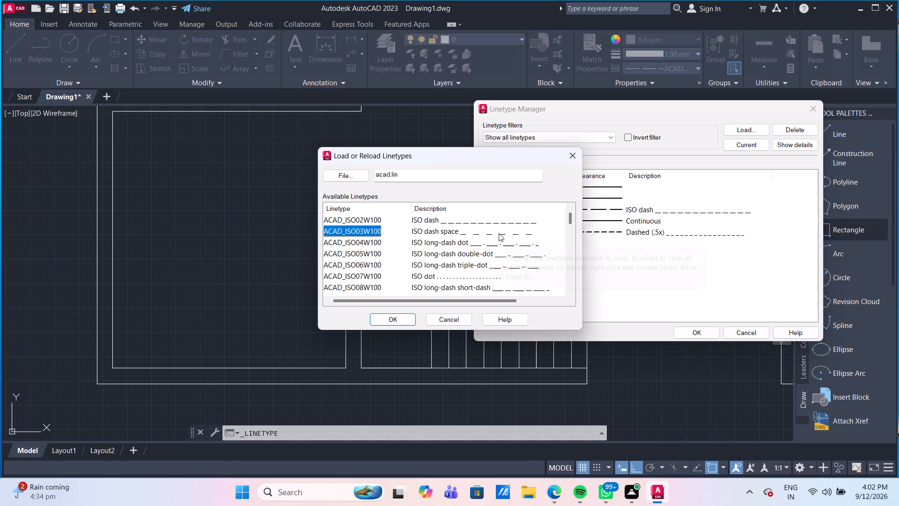
scroll(499, 233, "down", 1)
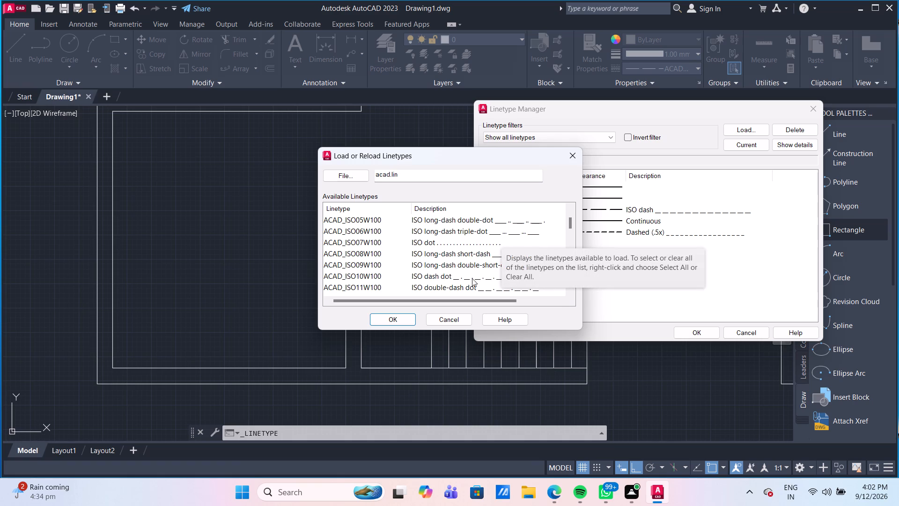
left_click(408, 316)
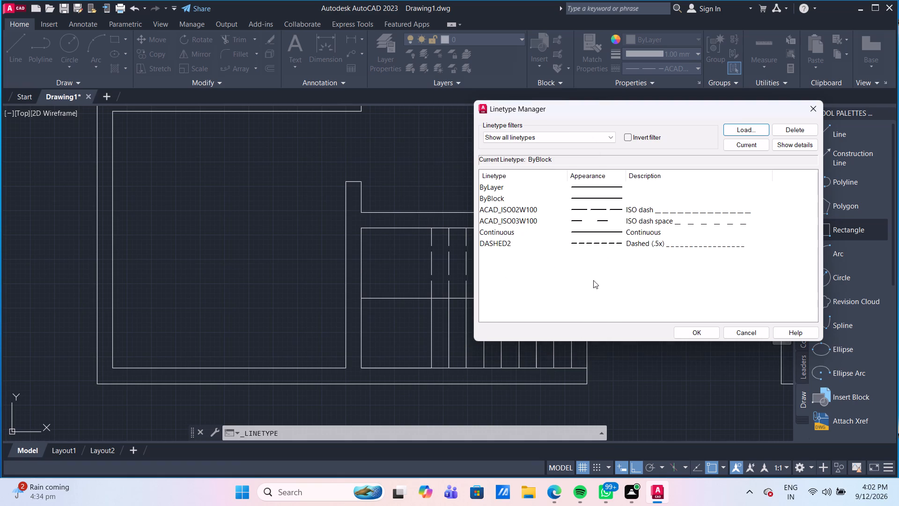
Try to make the loaded linetype current, highlight ACAD_ISO03W100 in the list, and accept the Linetype Manager.
left_click(750, 142)
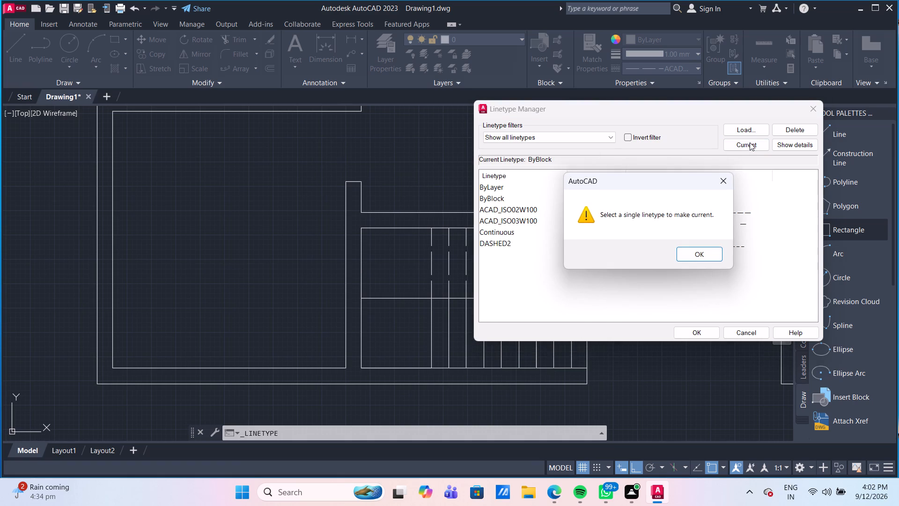
left_click(722, 181)
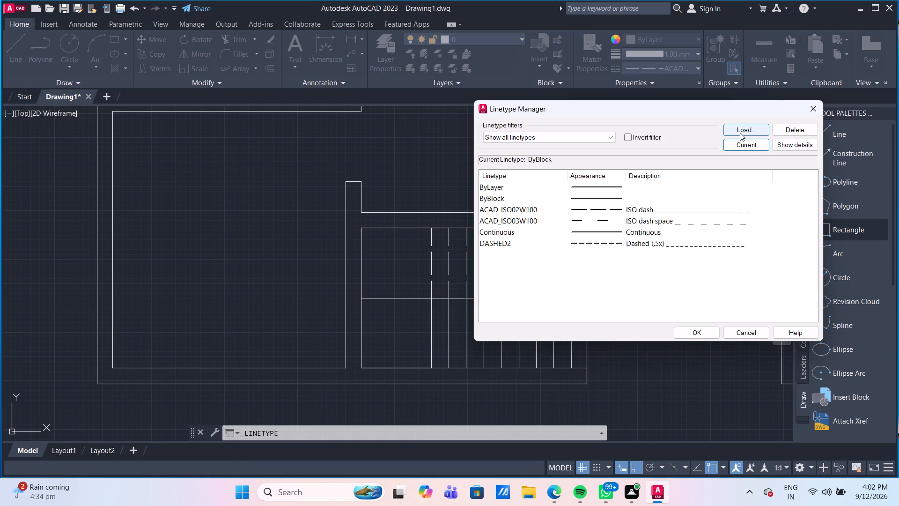
left_click(676, 220)
left_click(698, 328)
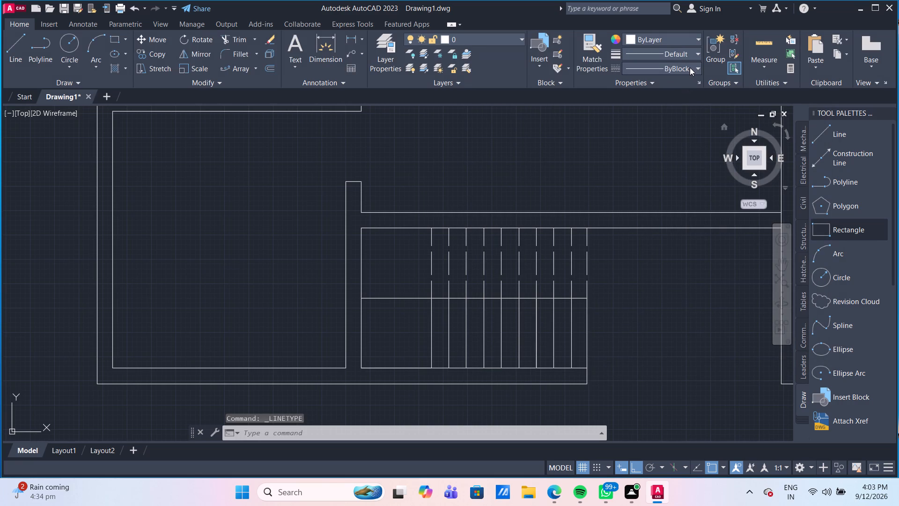
Set the current linetype to ACAD_ISO03W100.
left_click(690, 67)
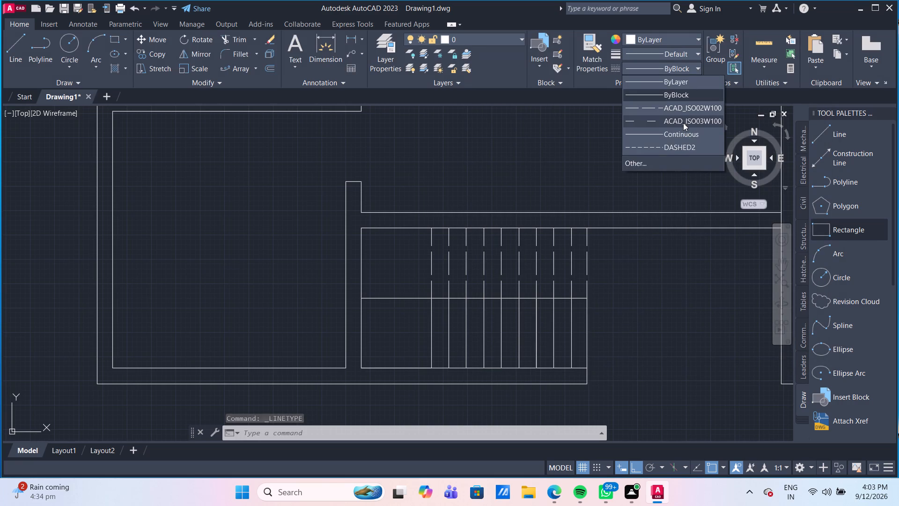
left_click(683, 123)
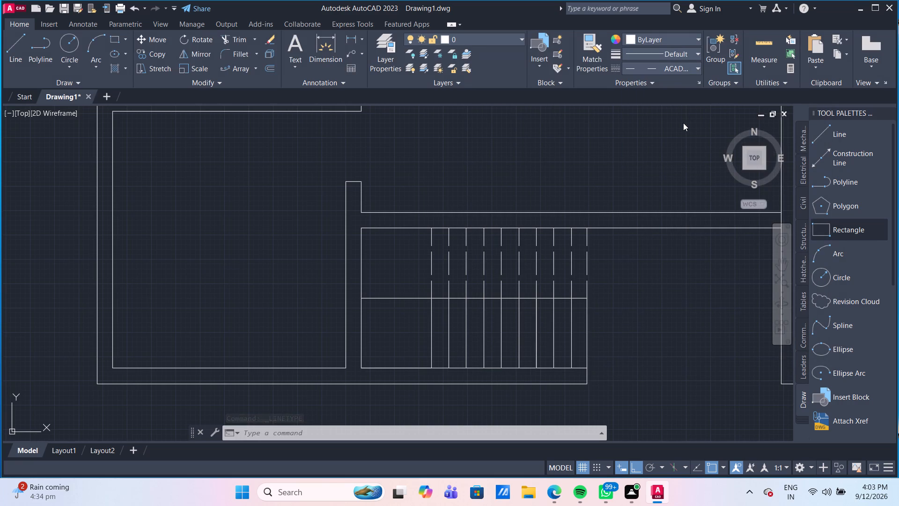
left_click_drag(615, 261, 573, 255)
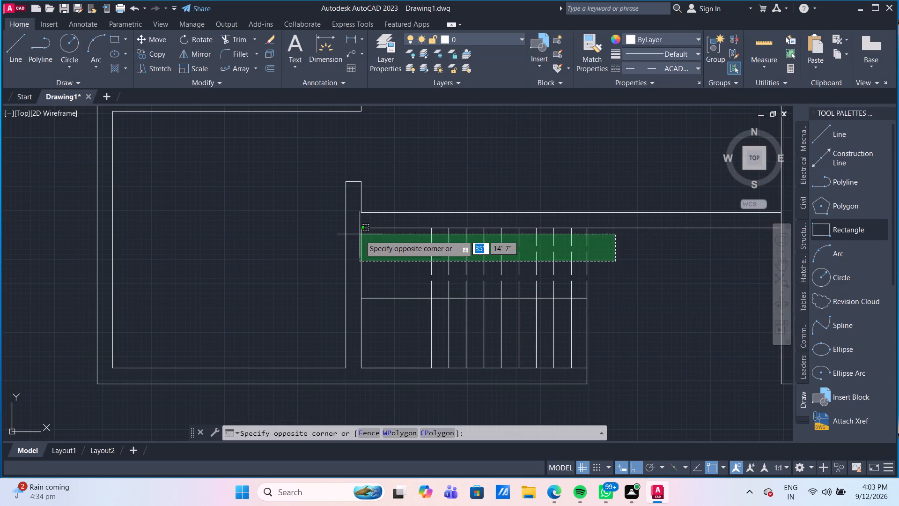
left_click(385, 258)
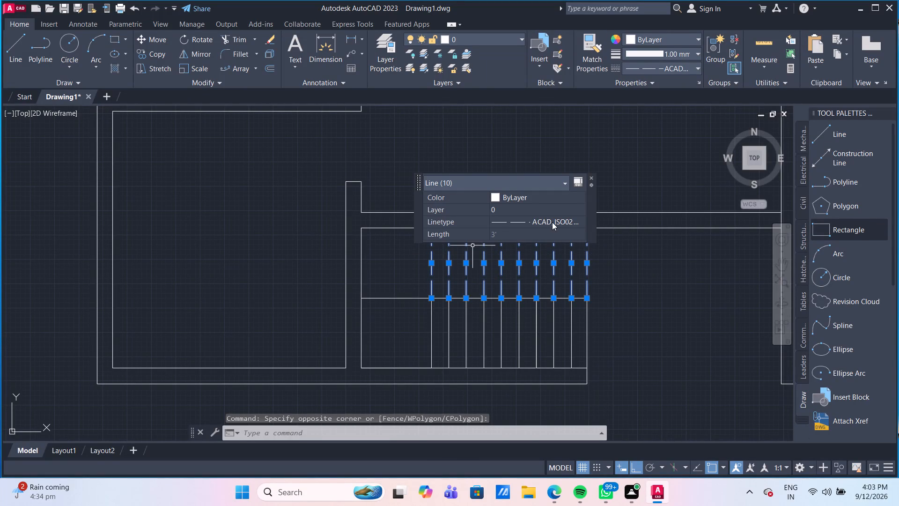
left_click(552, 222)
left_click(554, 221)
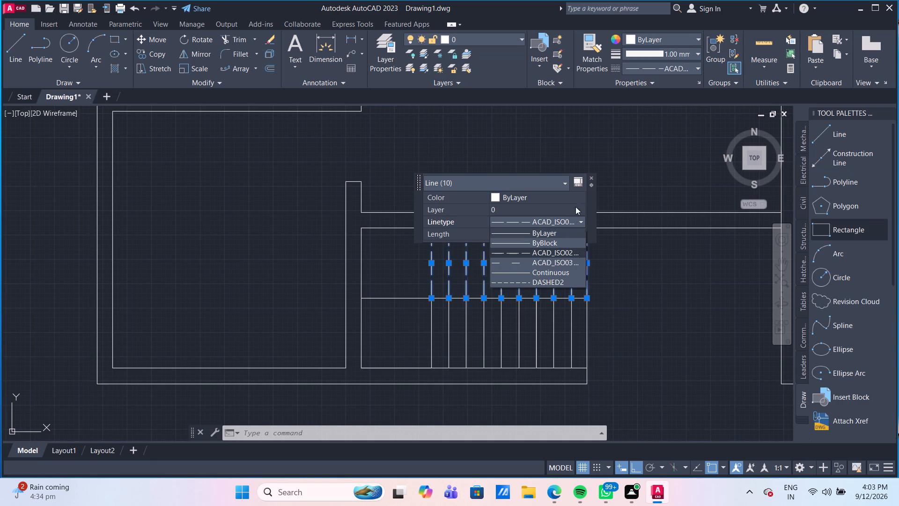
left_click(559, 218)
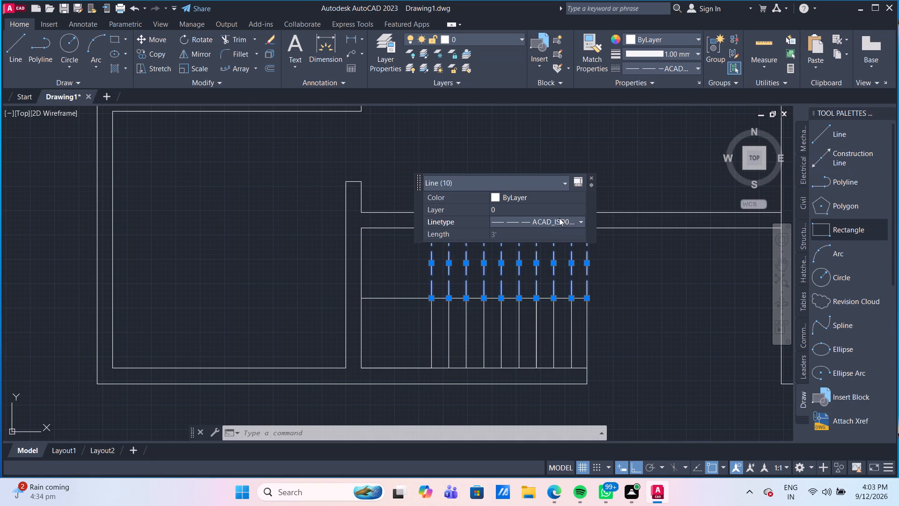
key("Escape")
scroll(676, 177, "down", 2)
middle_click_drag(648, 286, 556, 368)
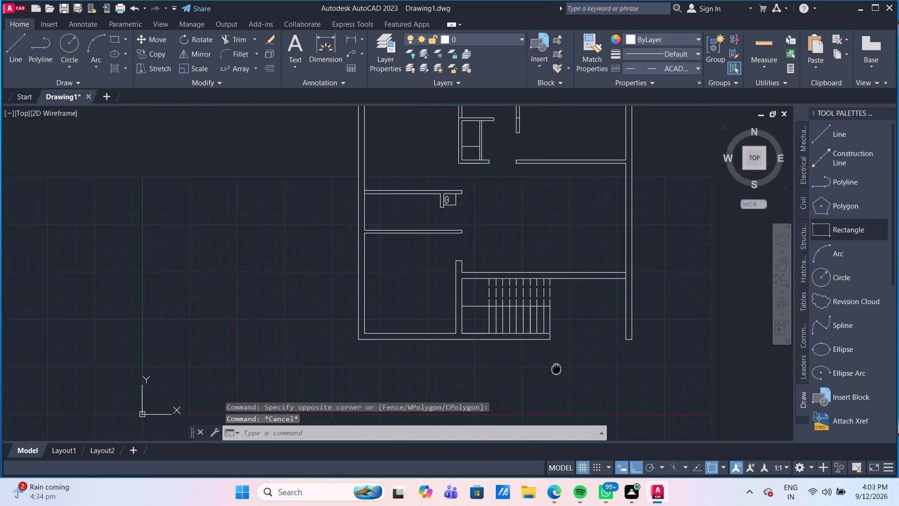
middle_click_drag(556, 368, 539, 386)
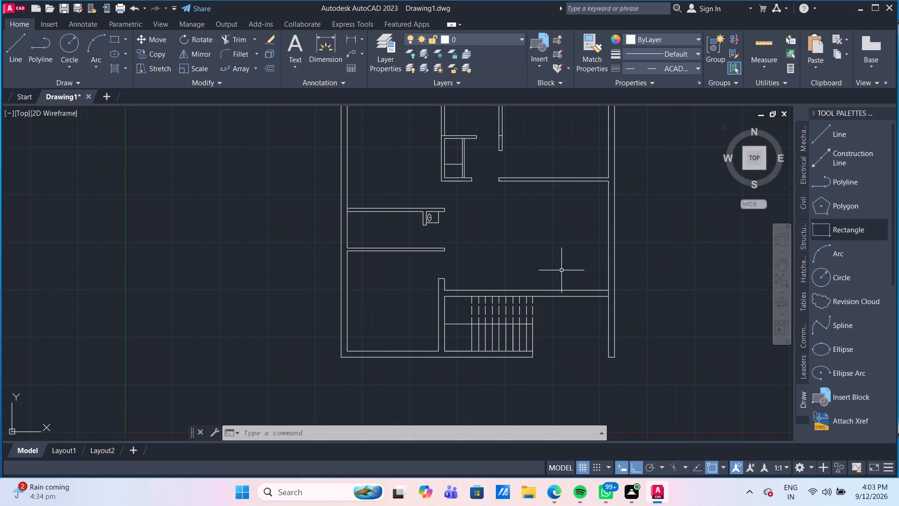
Select the upper flight's ten dashed lines and load the DASHEDX2 (Dashed 2x) linetype from acad.lin.
scroll(525, 324, "up", 2)
left_click_drag(569, 303, 563, 299)
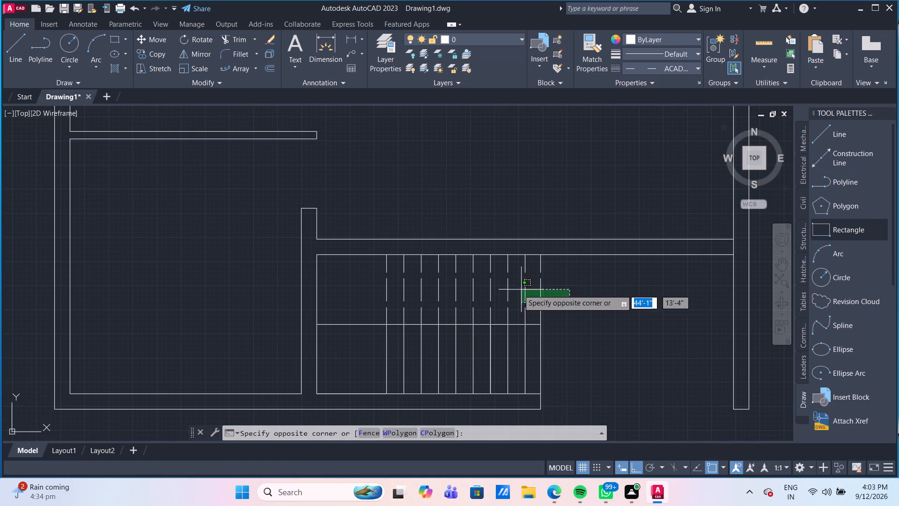
left_click(369, 283)
left_click(495, 247)
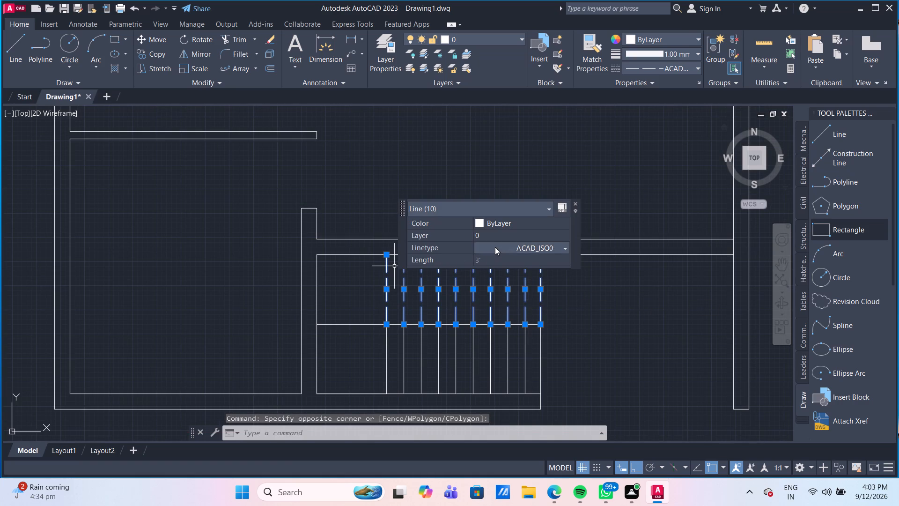
left_click(495, 247)
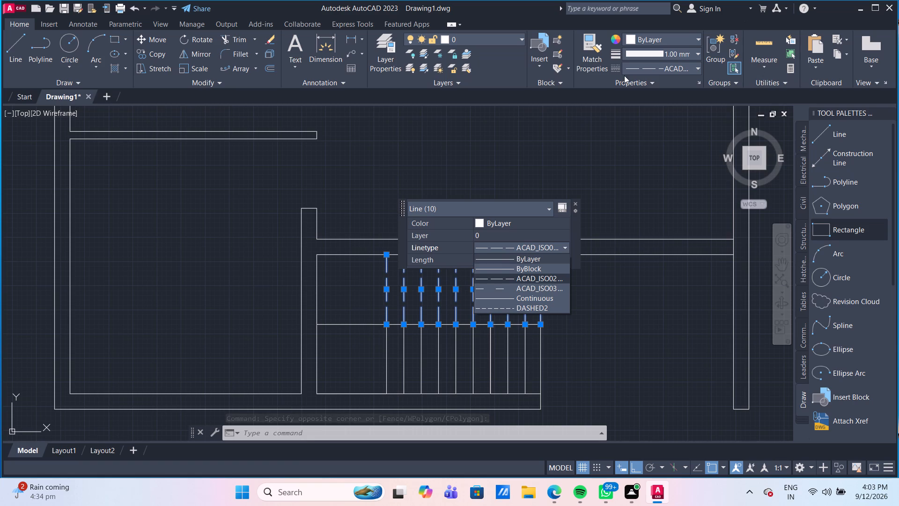
left_click(647, 70)
left_click(647, 65)
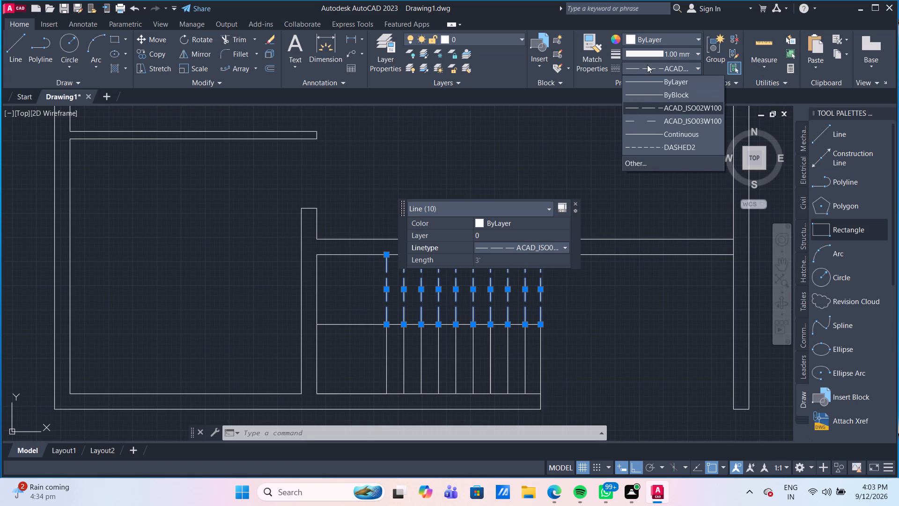
left_click(642, 159)
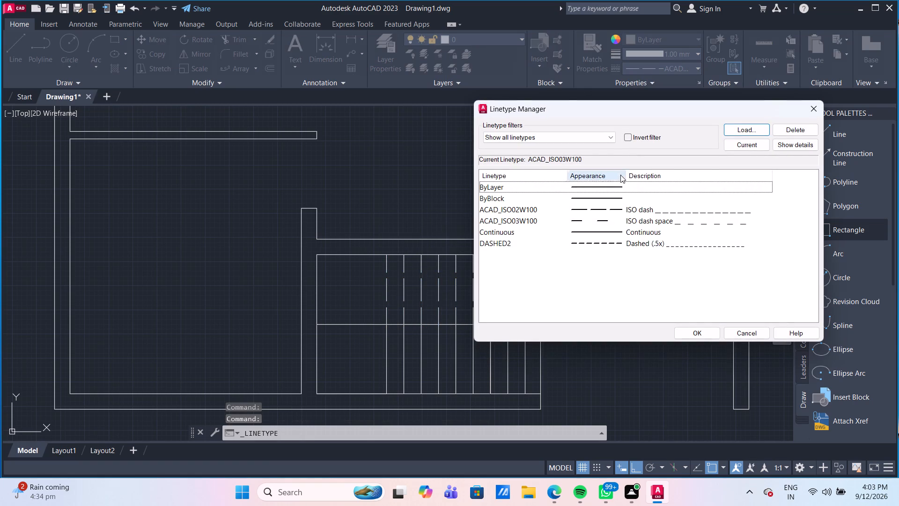
left_click(748, 127)
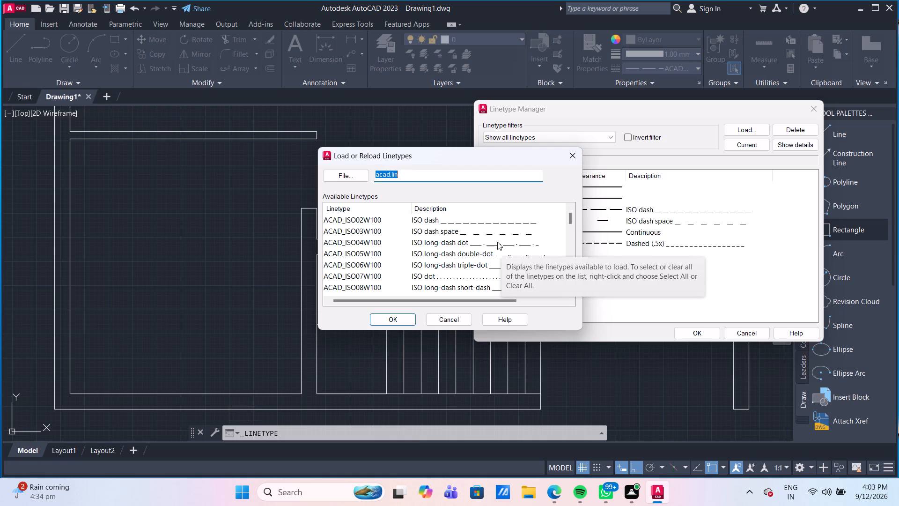
scroll(497, 242, "down", 2)
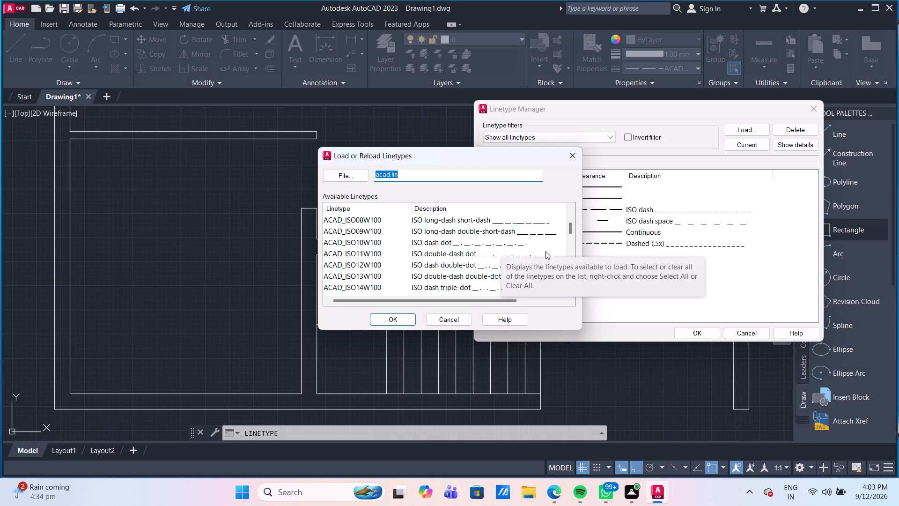
scroll(546, 247, "down", 2)
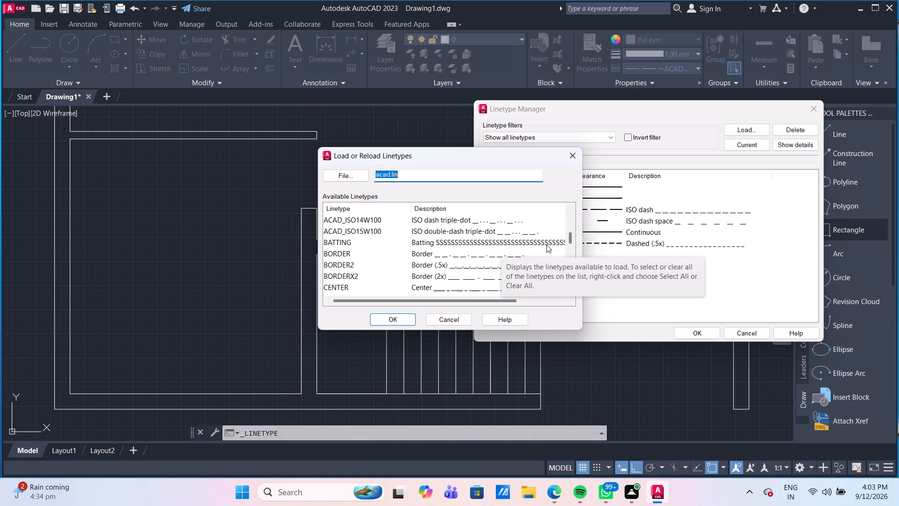
scroll(546, 245, "down", 3)
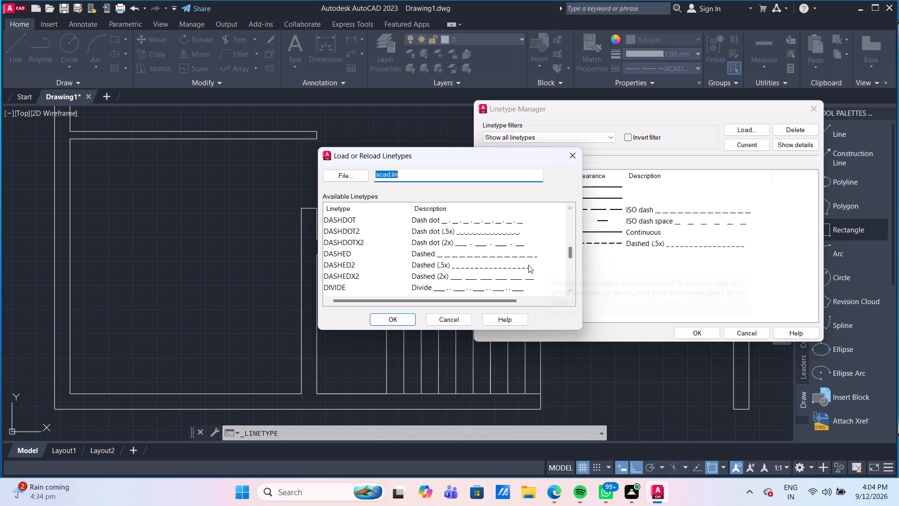
left_click(511, 268)
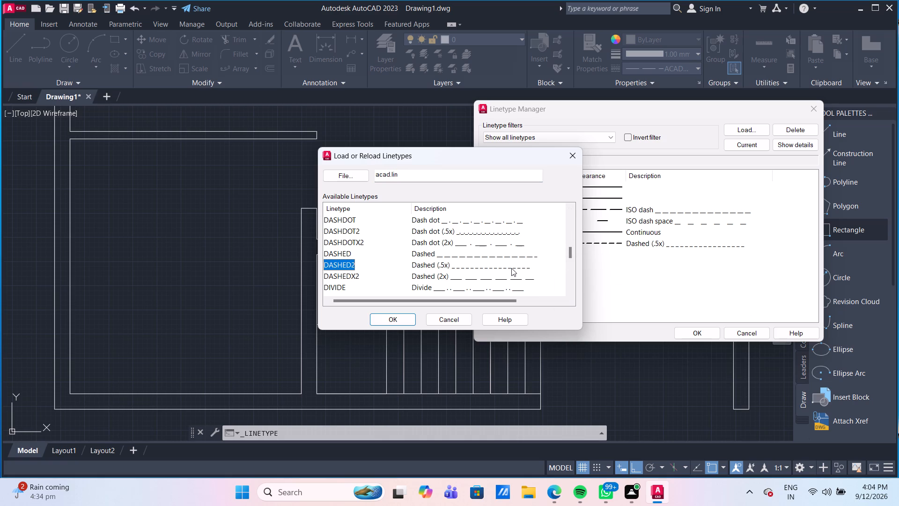
scroll(511, 268, "down", 1)
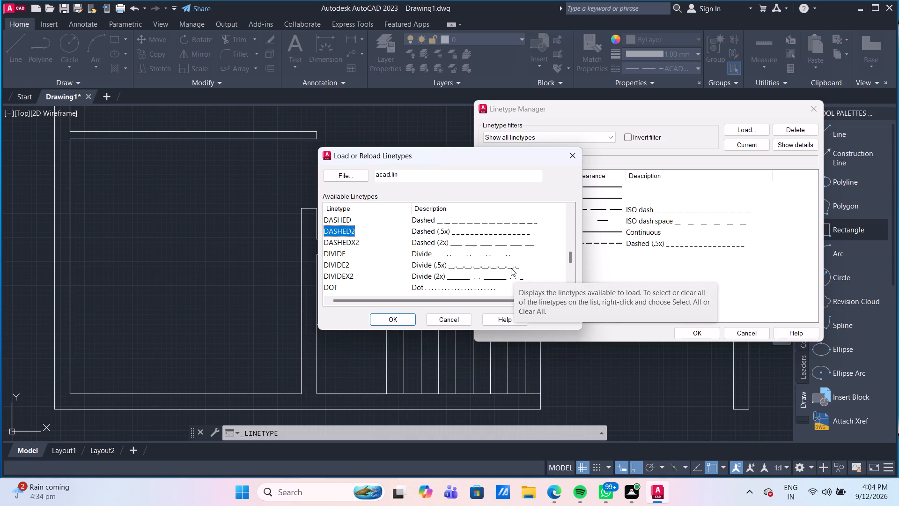
left_click(525, 249)
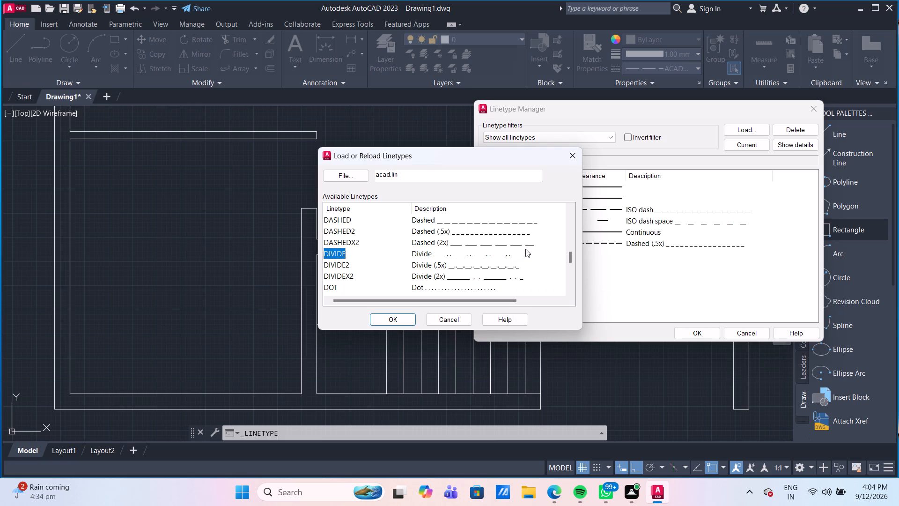
left_click(451, 246)
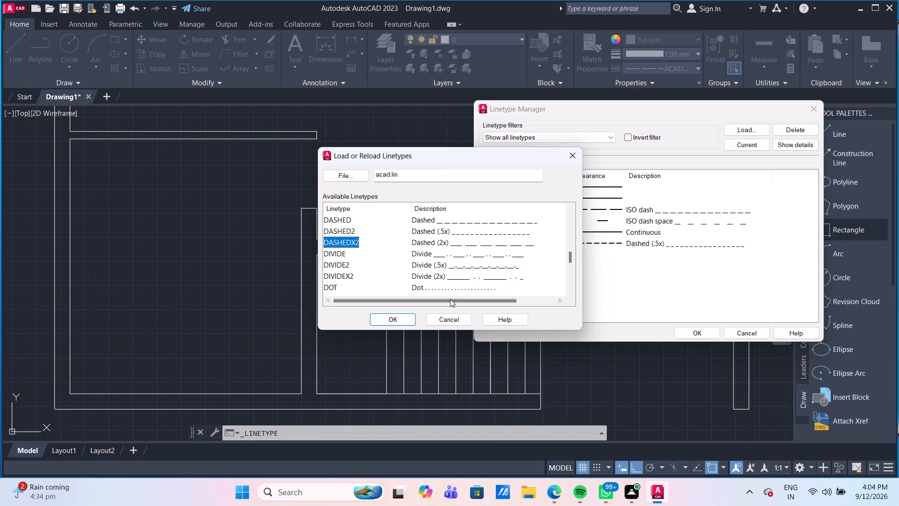
left_click(393, 320)
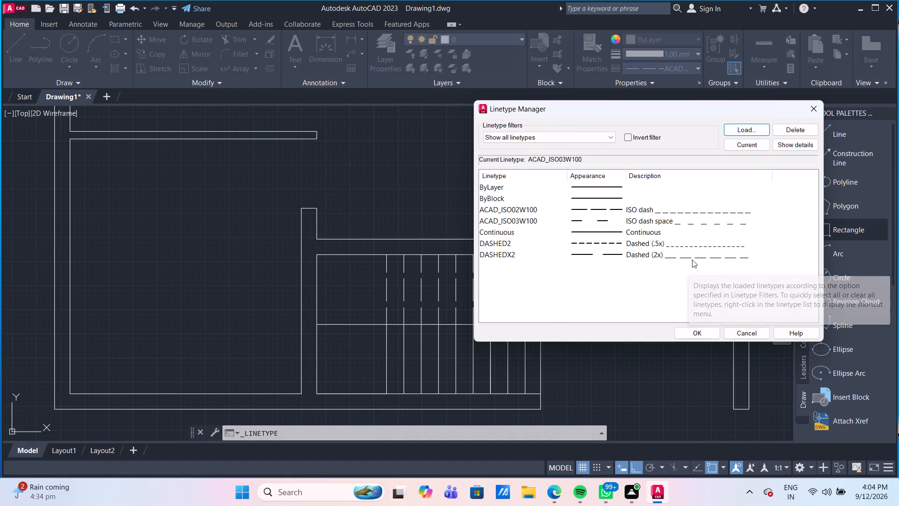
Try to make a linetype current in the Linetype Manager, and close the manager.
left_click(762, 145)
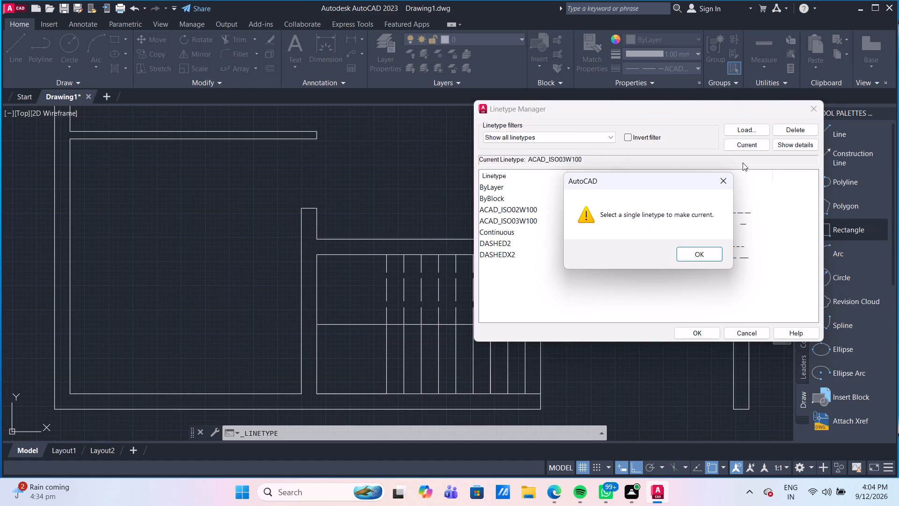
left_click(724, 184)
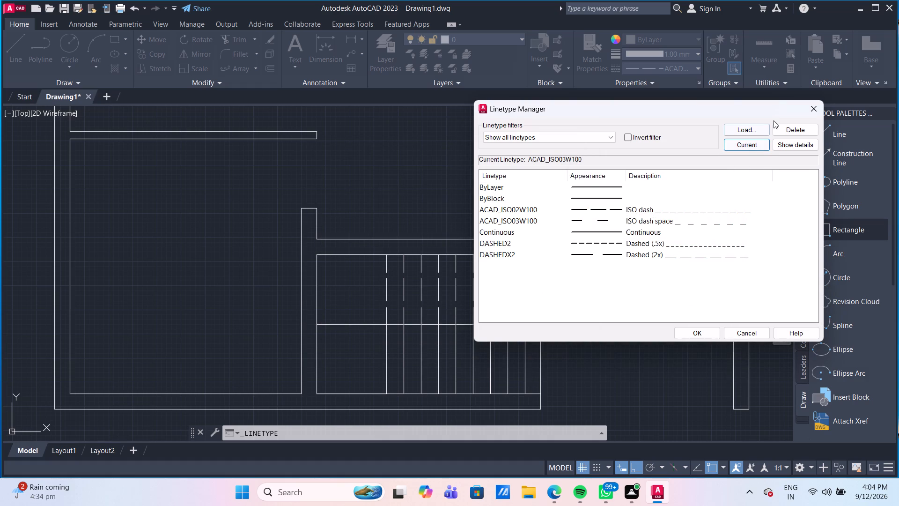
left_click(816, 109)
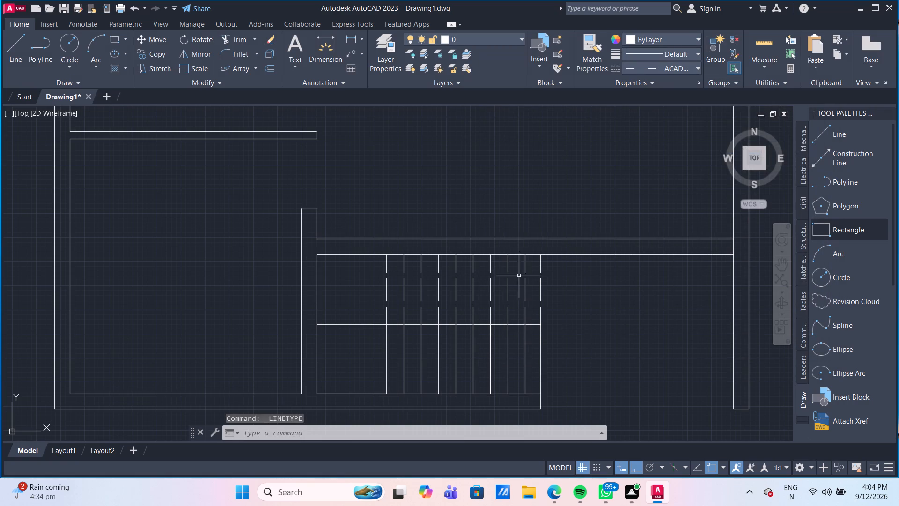
Change the linetype of the upper flight's ten dashed lines to DASHEDX2 and clear the selection.
left_click_drag(580, 283, 566, 281)
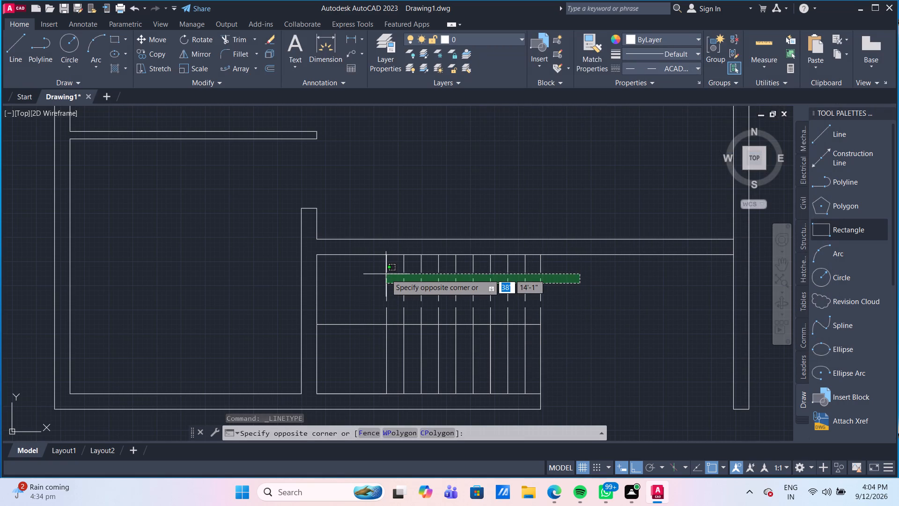
left_click(378, 274)
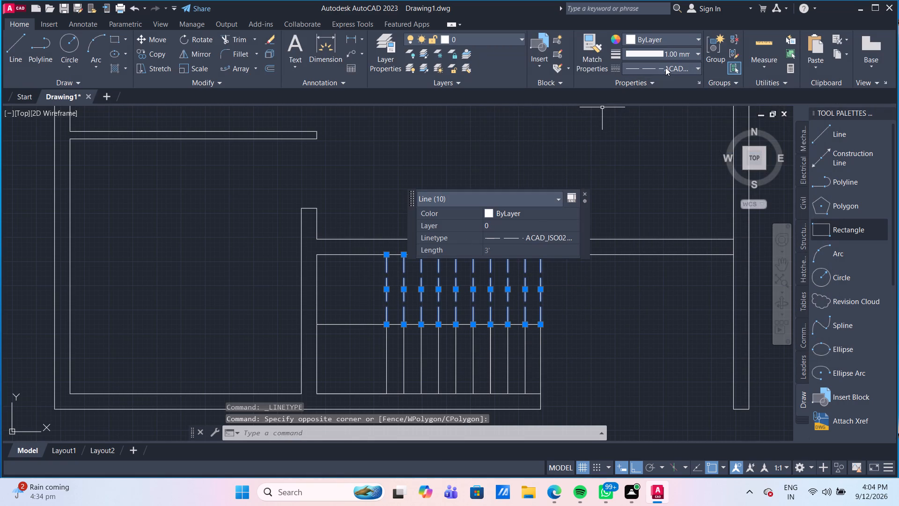
left_click(665, 67)
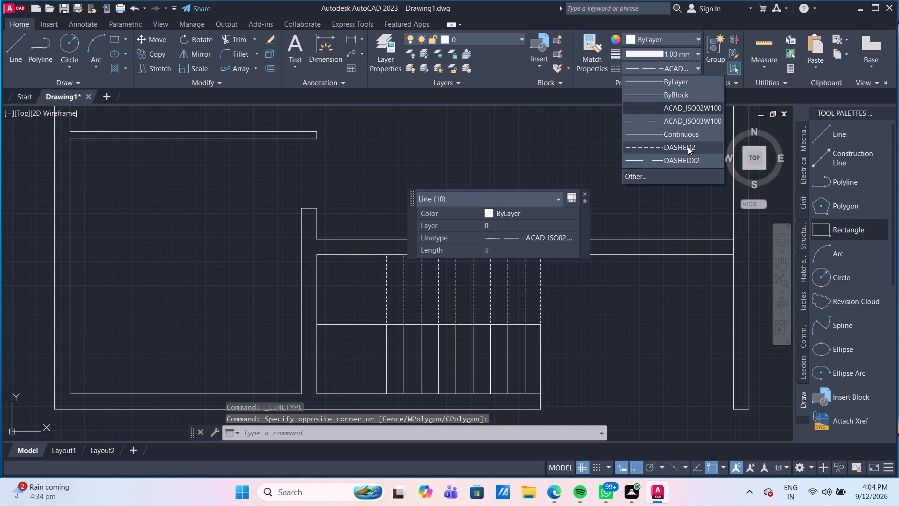
left_click(689, 159)
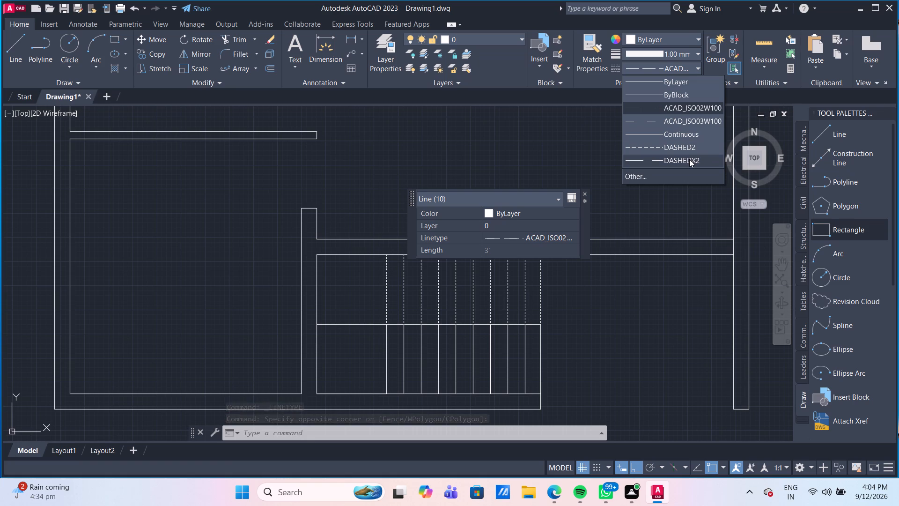
key("Escape")
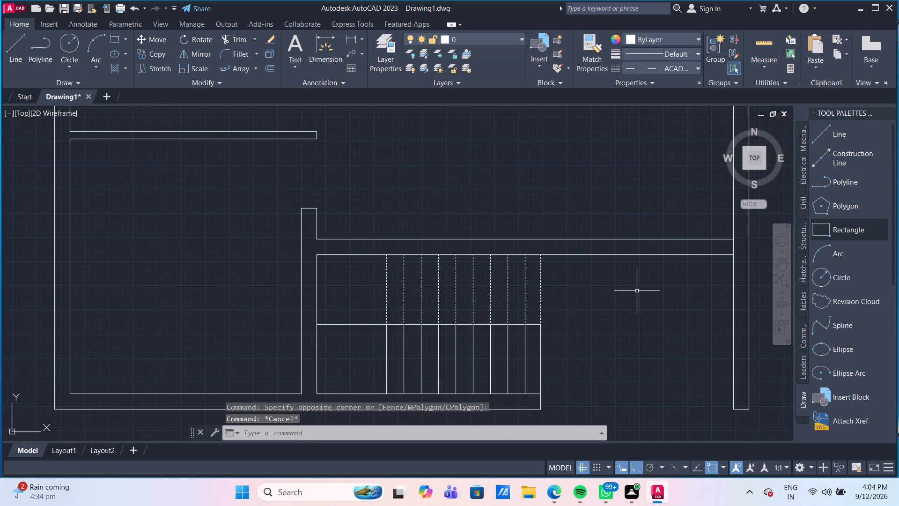
Select the upper flight's ten dashed lines and load the HIDDEN2 (Hidden .5x) linetype from acad.lin.
scroll(555, 302, "up", 1)
scroll(555, 302, "down", 2)
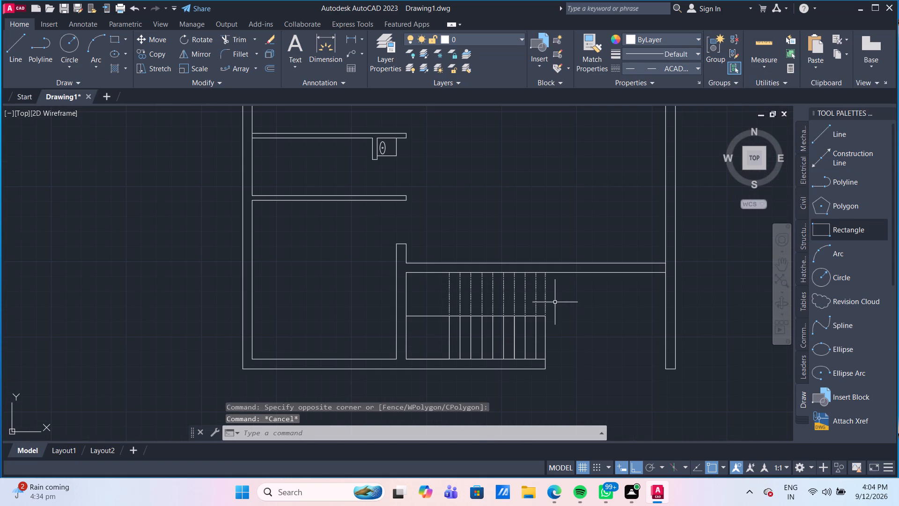
scroll(555, 302, "up", 2)
left_click(582, 302)
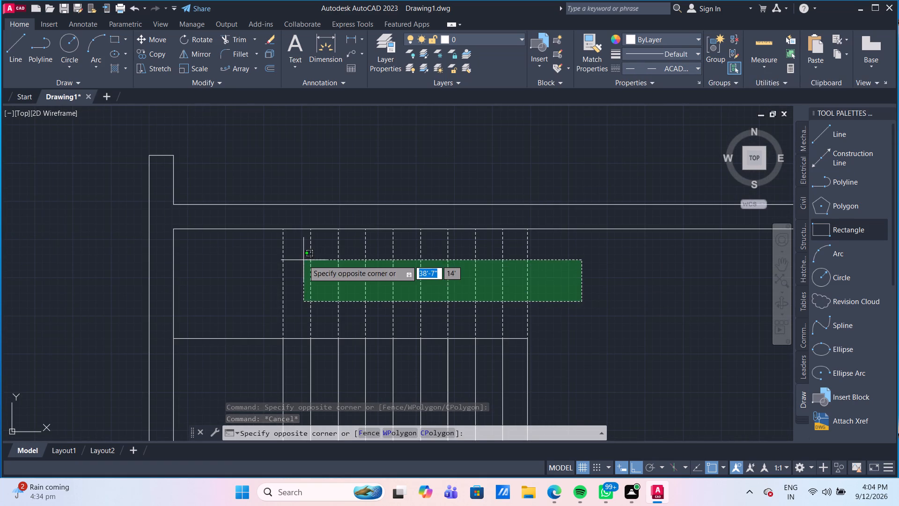
left_click(277, 250)
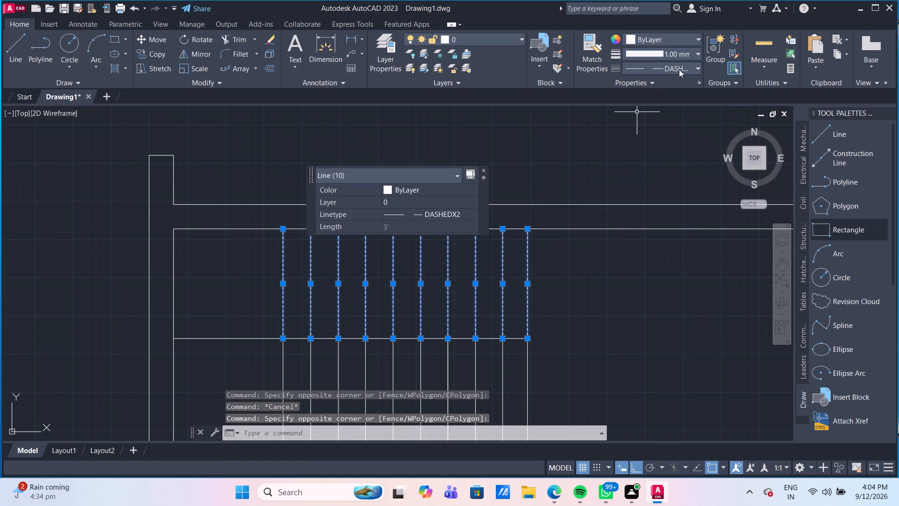
left_click(679, 69)
left_click(664, 174)
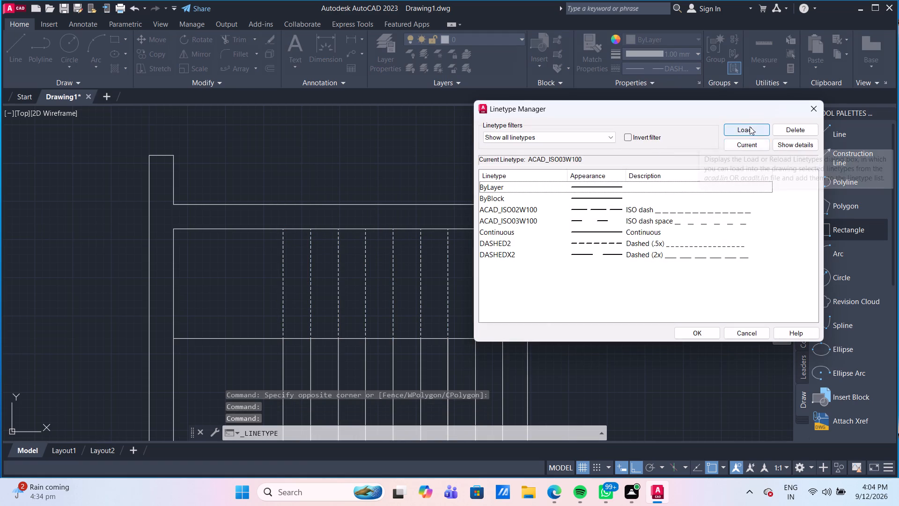
left_click(750, 126)
scroll(510, 257, "down", 2)
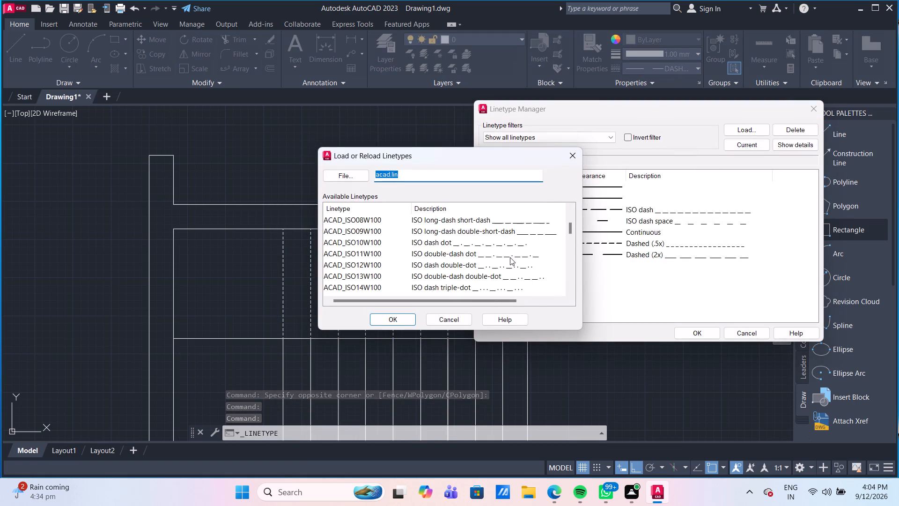
scroll(510, 257, "down", 3)
scroll(552, 283, "down", 2)
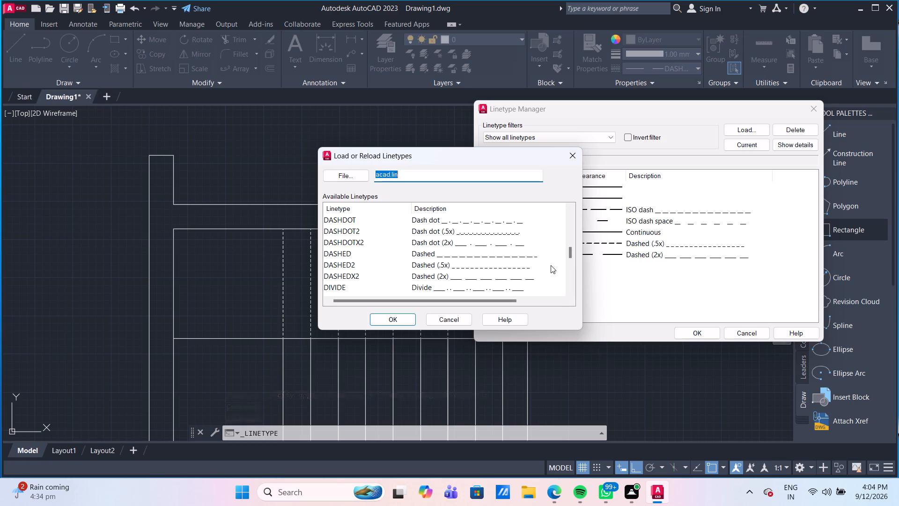
scroll(551, 265, "down", 3)
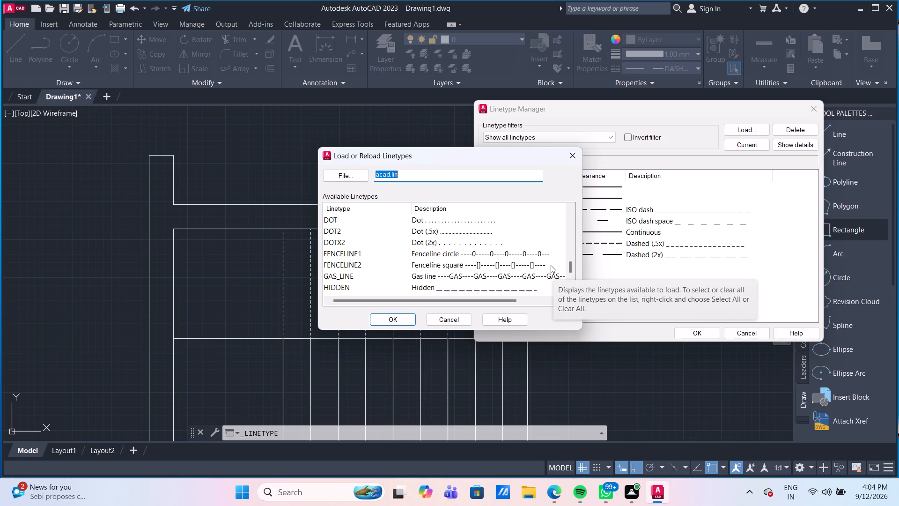
scroll(548, 244, "down", 1)
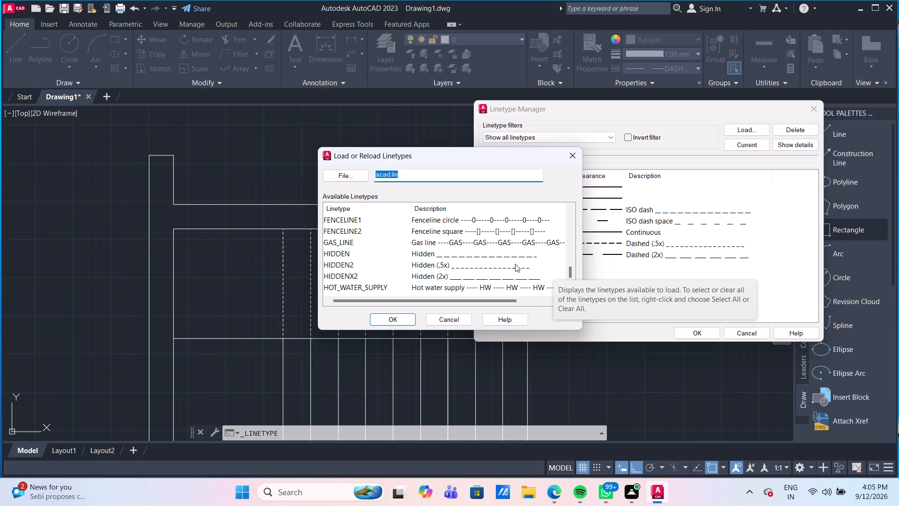
scroll(515, 260, "down", 2)
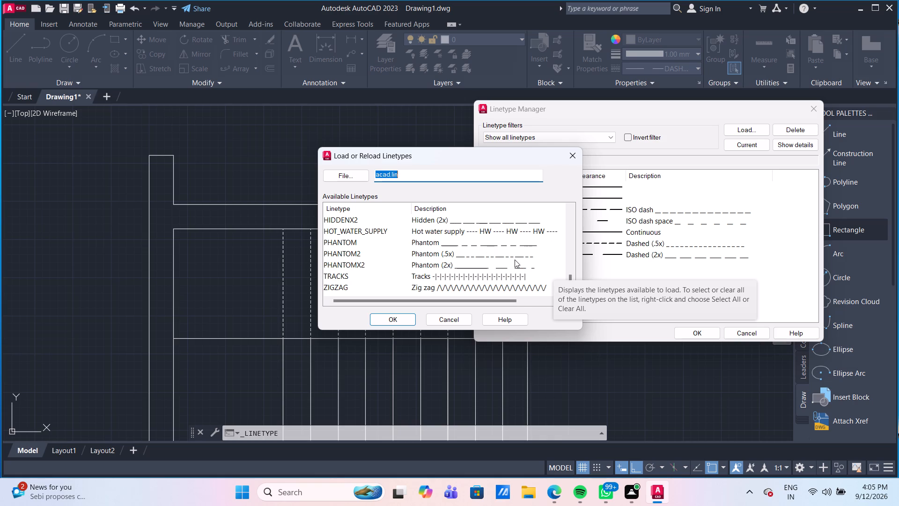
scroll(515, 260, "up", 2)
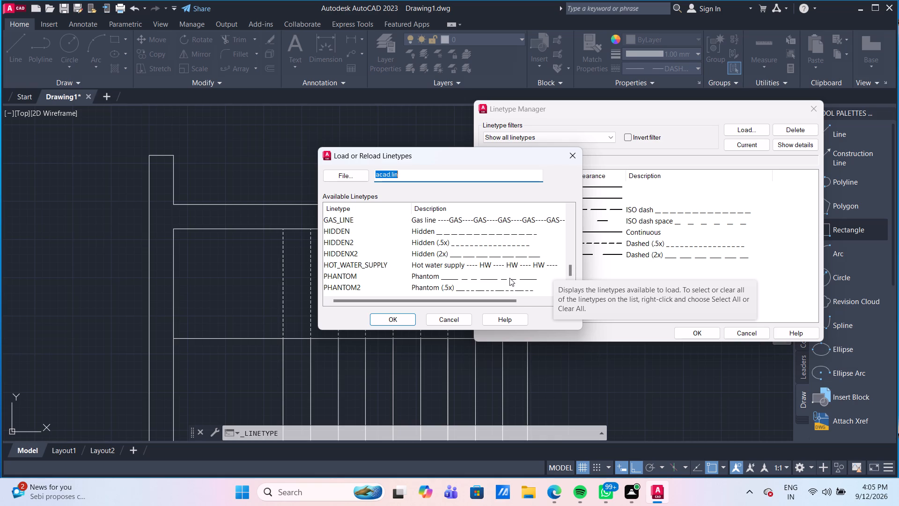
scroll(509, 278, "down", 1)
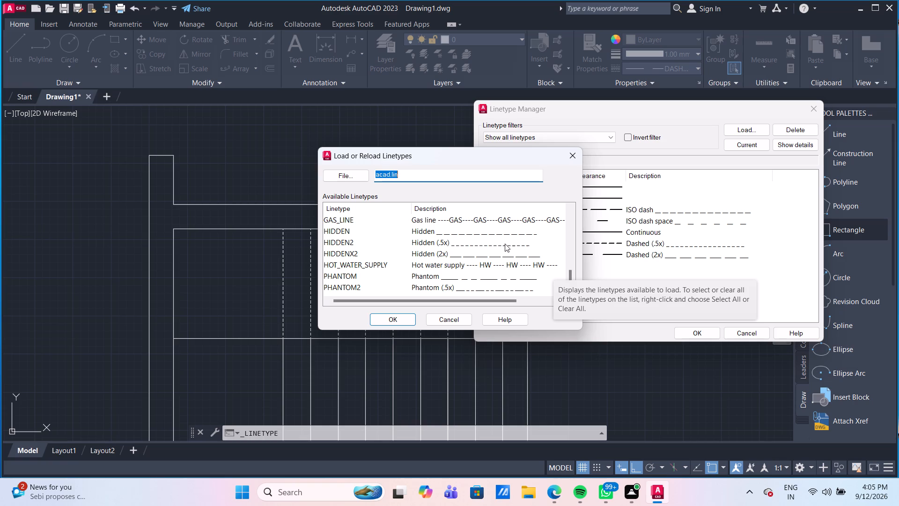
left_click(505, 244)
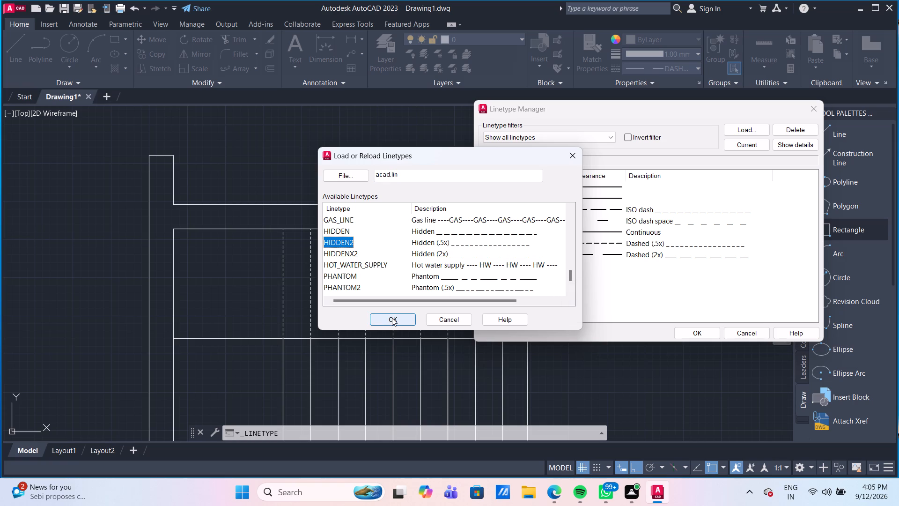
left_click(392, 318)
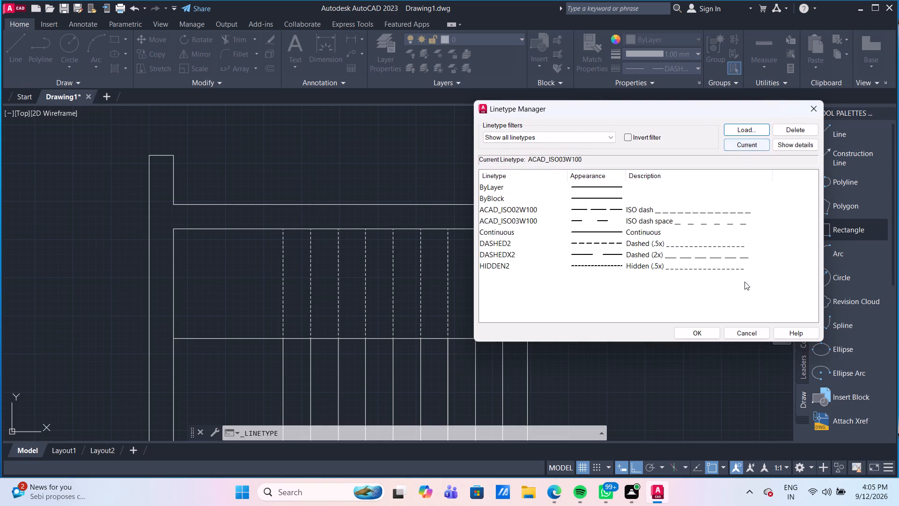
left_click(706, 335)
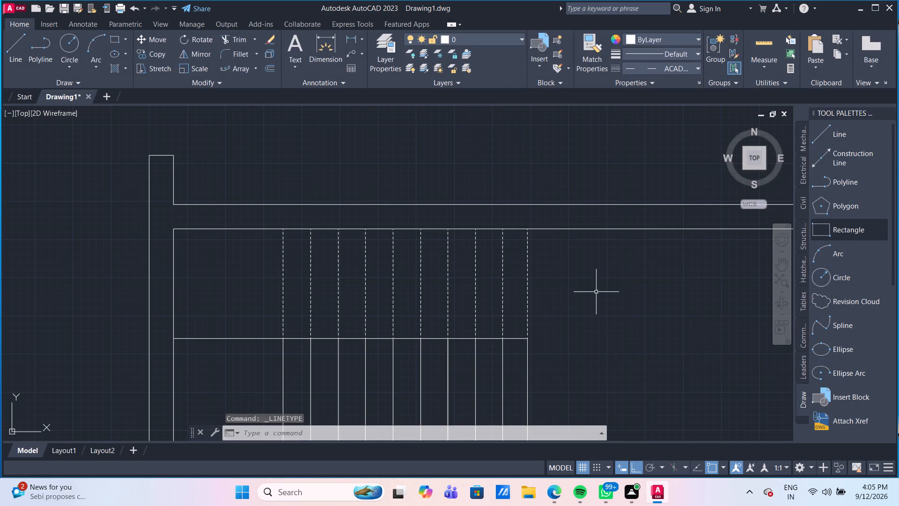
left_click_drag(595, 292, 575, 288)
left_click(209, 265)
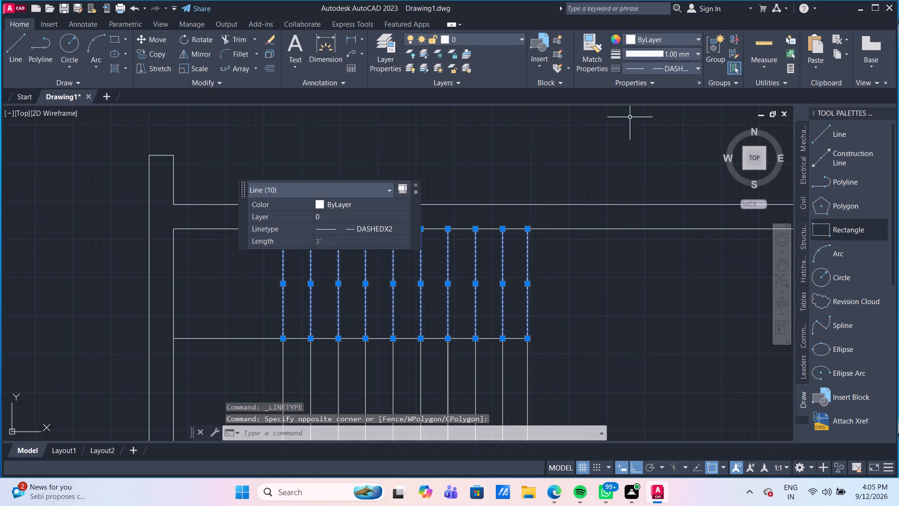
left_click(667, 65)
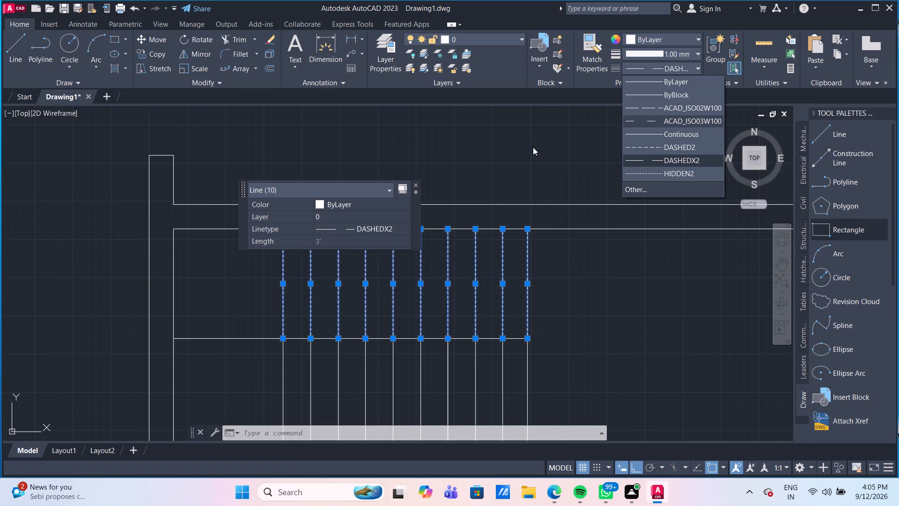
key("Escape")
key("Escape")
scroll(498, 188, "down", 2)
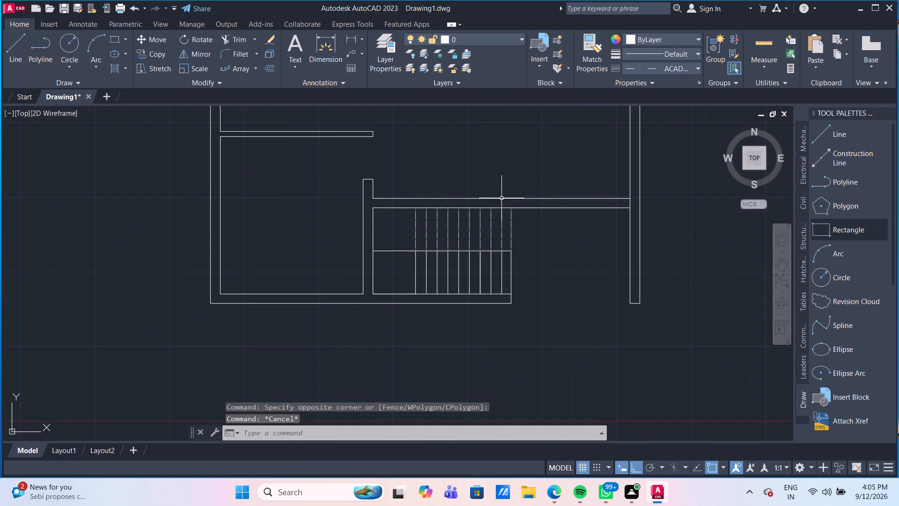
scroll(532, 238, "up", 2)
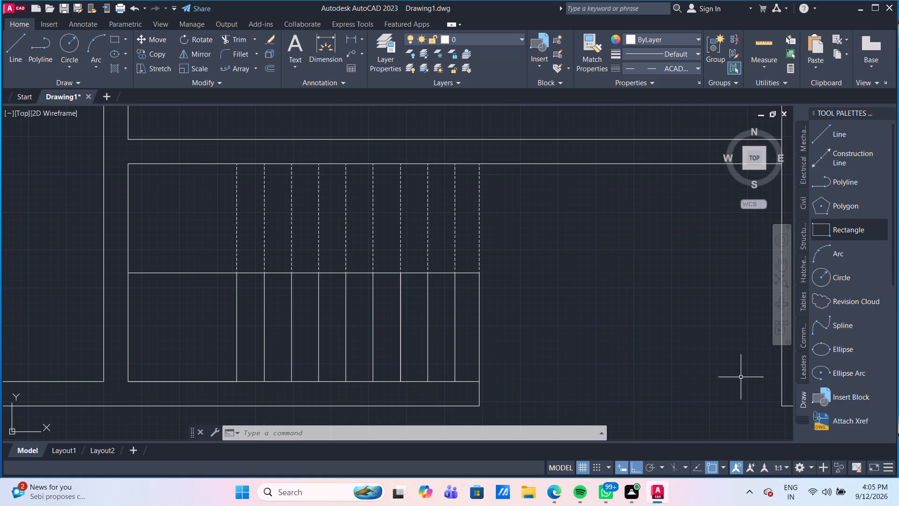
Draw connected lines in the wall below the landing: 8" down from its inner corner, diagonally to the first tread line's base, and 8" down.
scroll(606, 284, "down", 3)
middle_click_drag(610, 213, 455, 291)
scroll(545, 269, "down", 1)
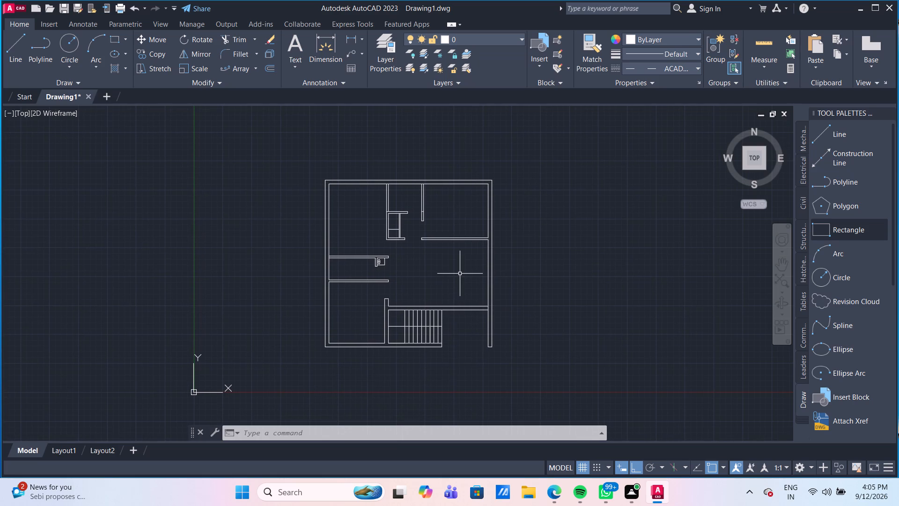
scroll(460, 273, "up", 1)
scroll(360, 390, "up", 2)
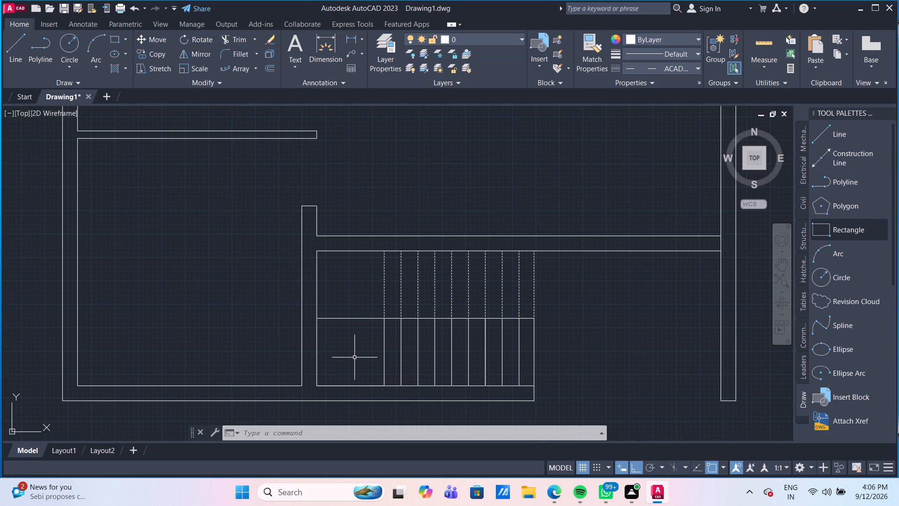
scroll(354, 357, "up", 1)
middle_click_drag(354, 357, 368, 251)
scroll(368, 261, "up", 1)
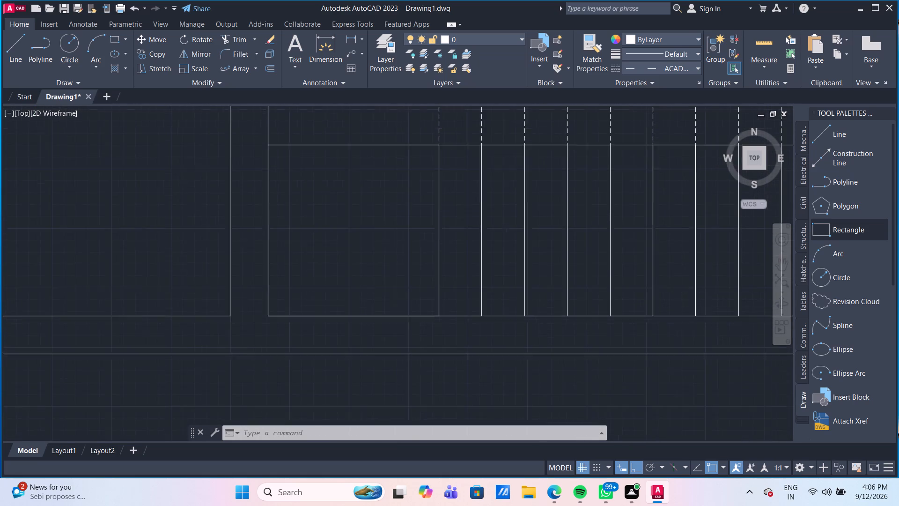
scroll(368, 261, "up", 1)
middle_click_drag(368, 261, 361, 197)
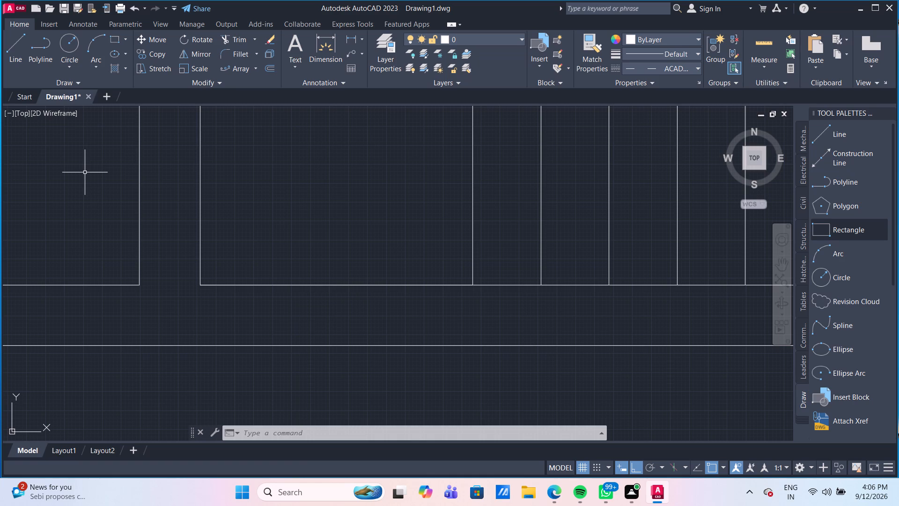
left_click(22, 52)
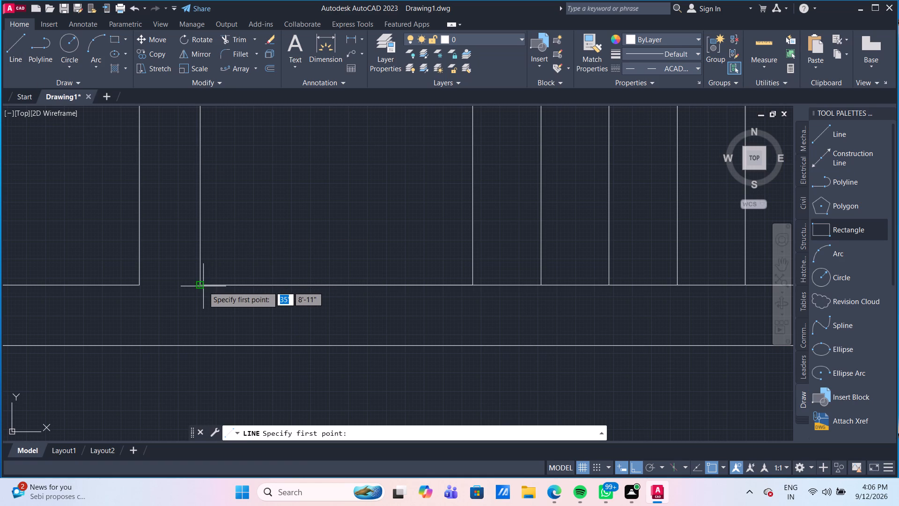
left_click(199, 285)
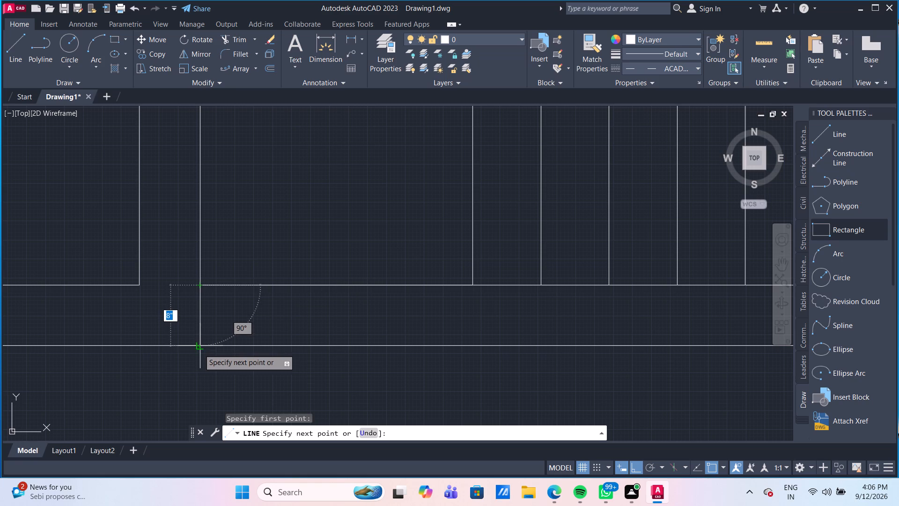
left_click(199, 349)
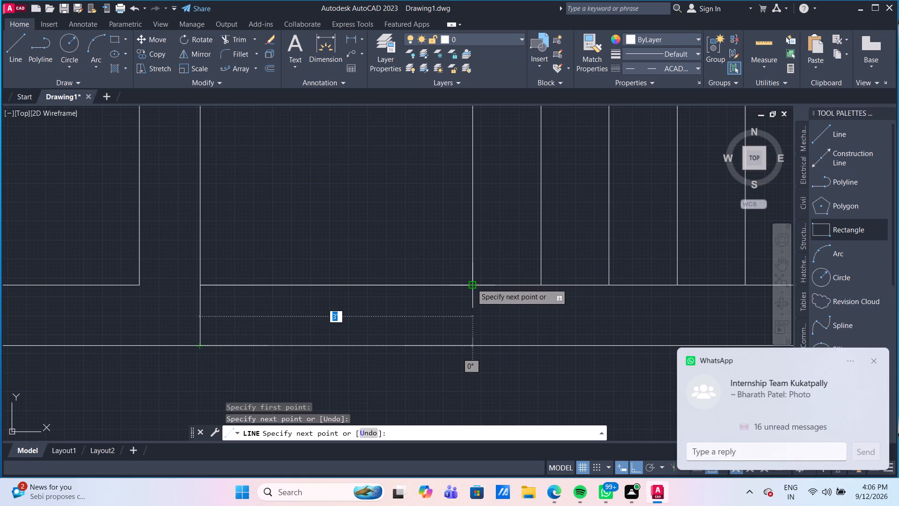
left_click(472, 283)
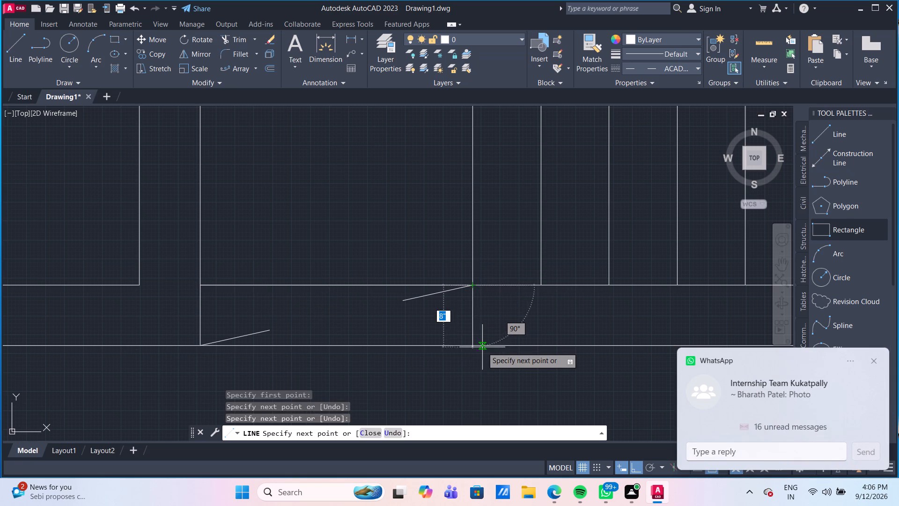
left_click(470, 343)
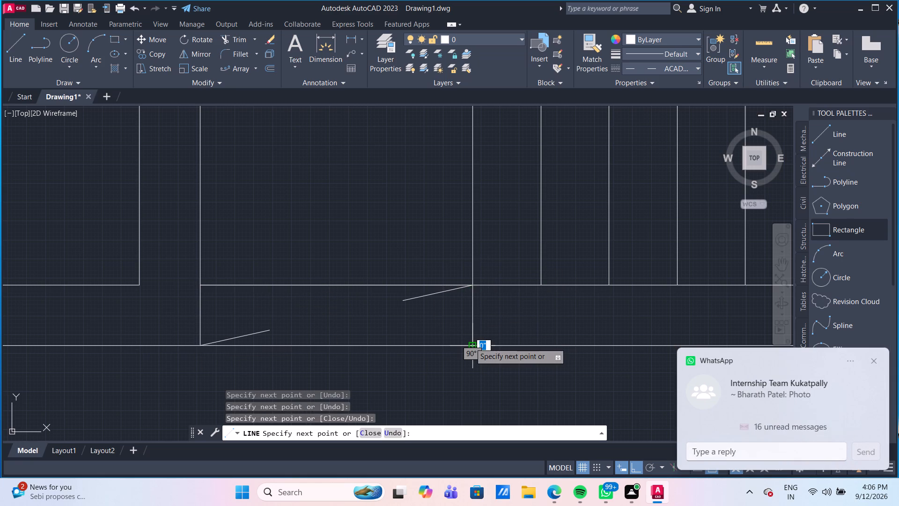
key("Escape")
Change the linetype of the three new wall lines below the landing to ByLayer and clear the selection.
left_click(497, 312)
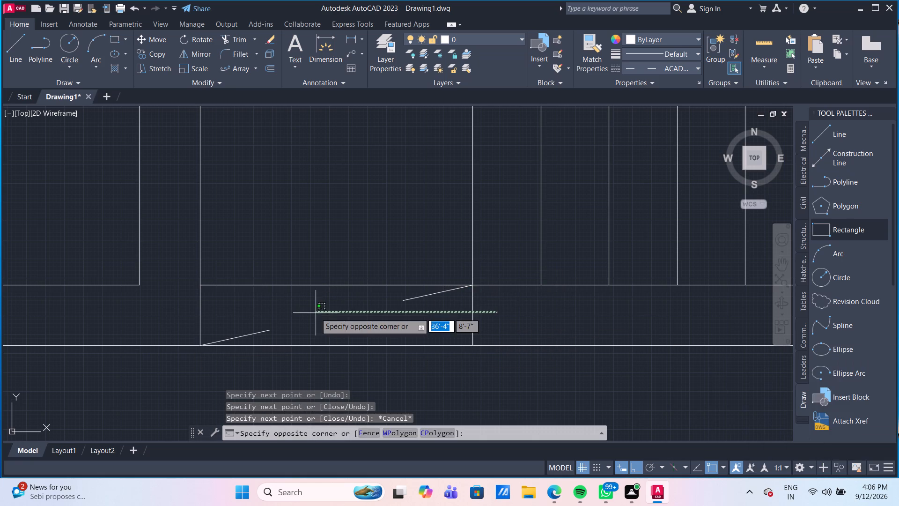
left_click(195, 319)
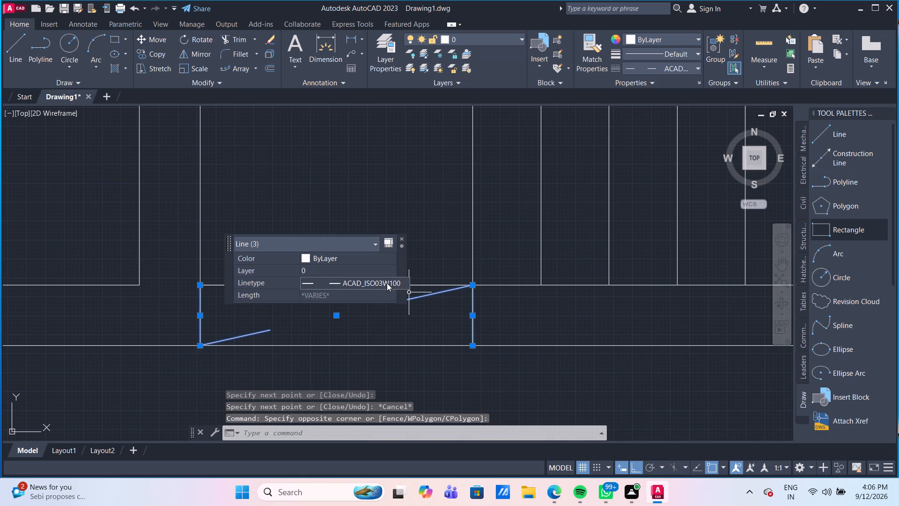
left_click(387, 283)
left_click(382, 281)
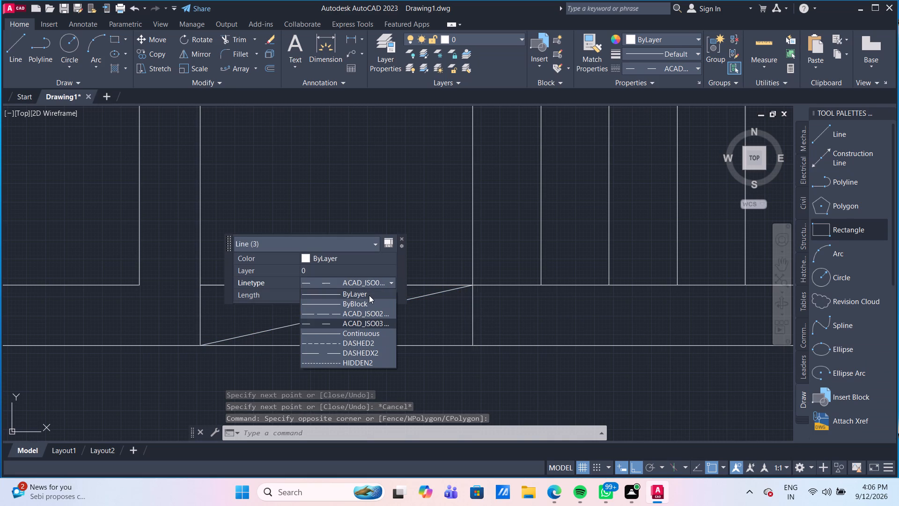
left_click(369, 292)
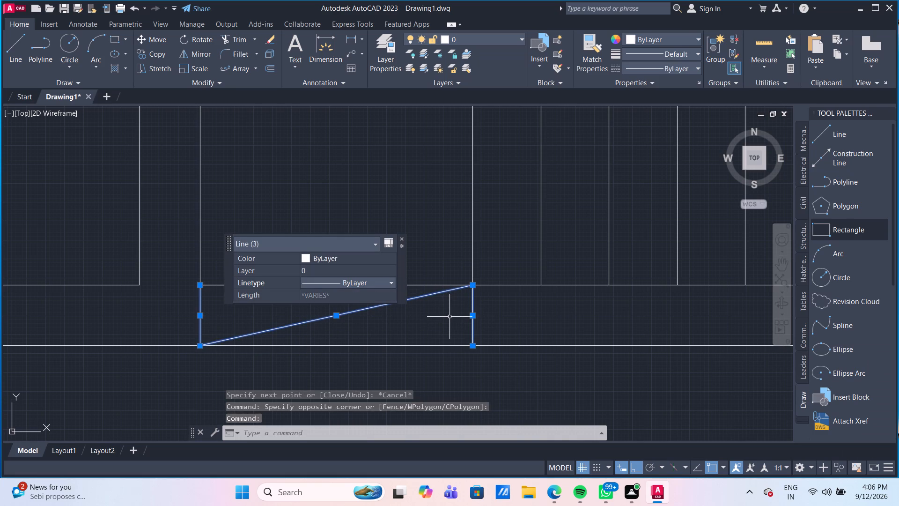
key("Escape")
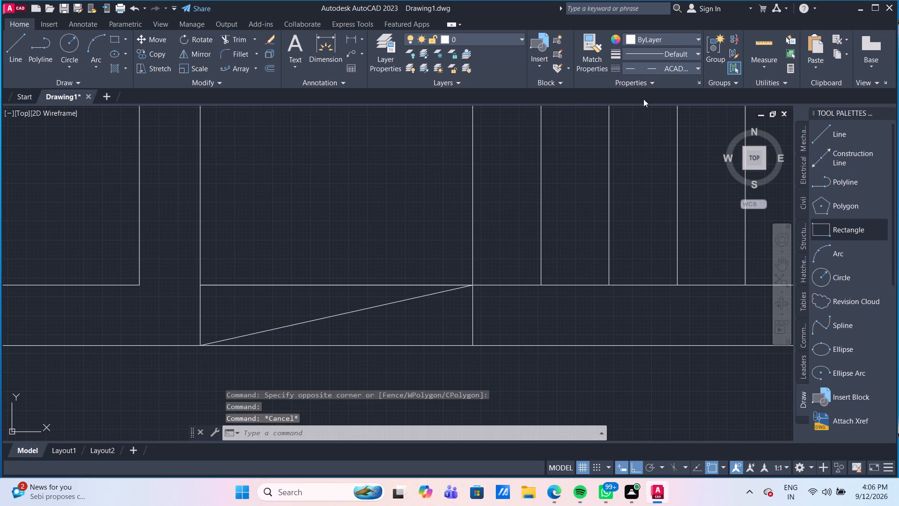
Set the current linetype to ByLayer.
left_click(678, 66)
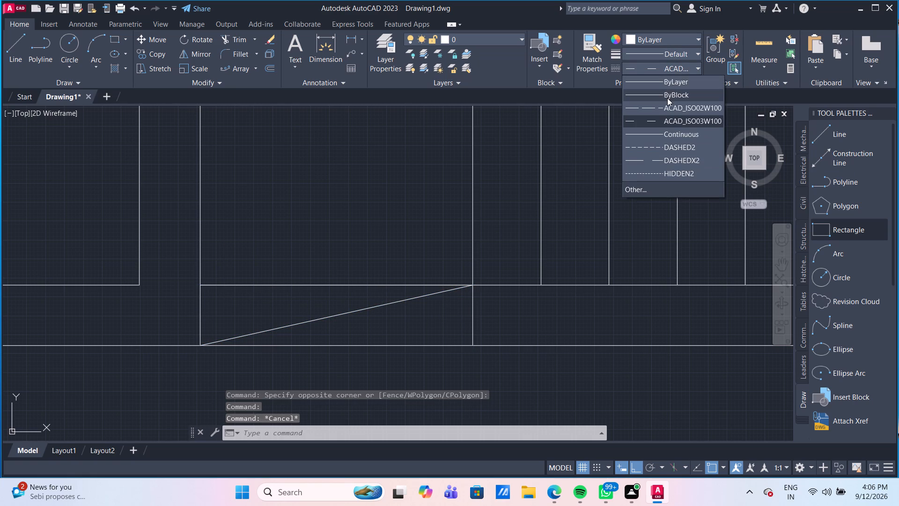
left_click(666, 82)
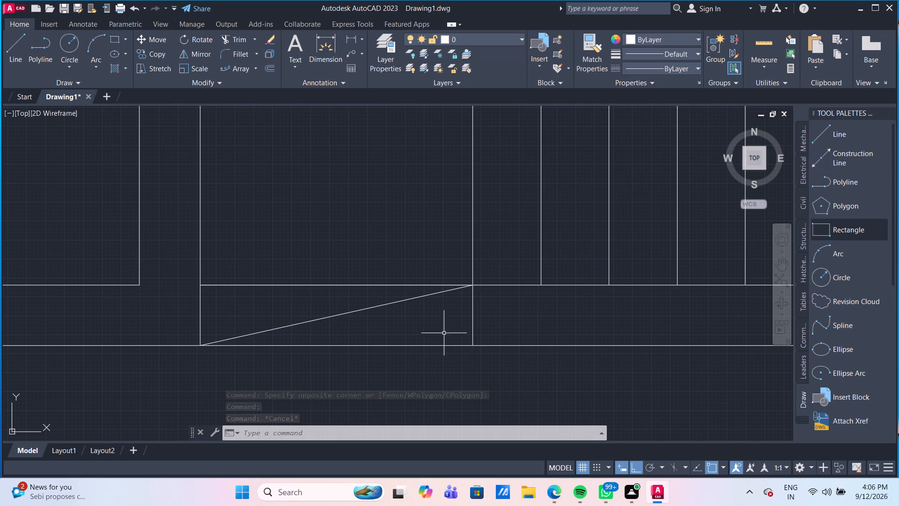
Delete the diagonal line in the wall section below the stair landing.
left_click(365, 307)
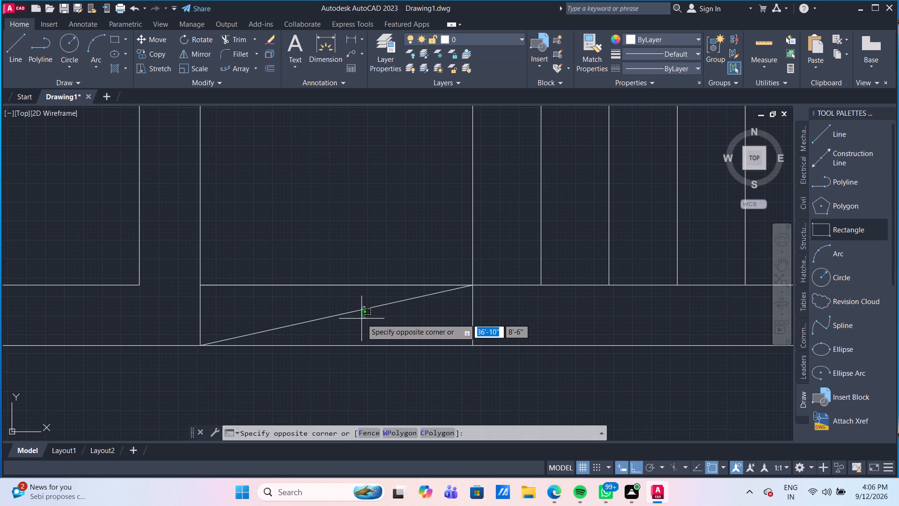
left_click(355, 313)
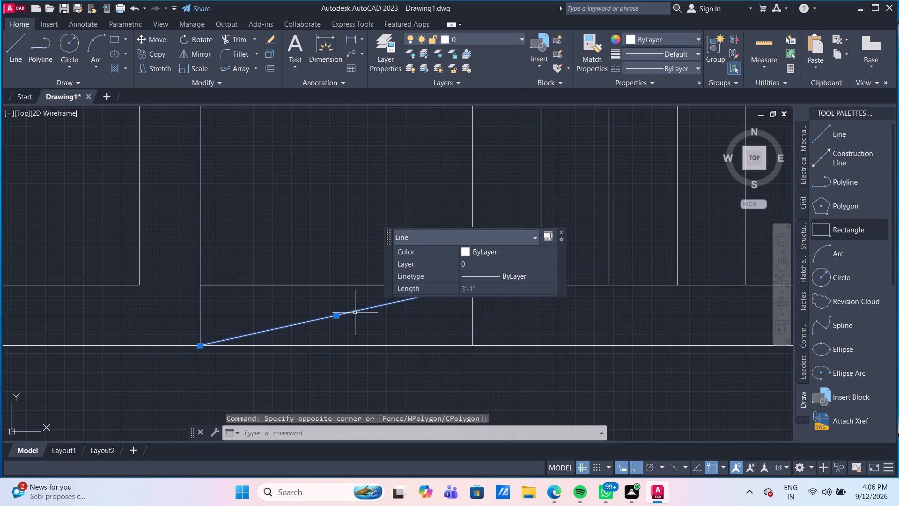
key("Delete")
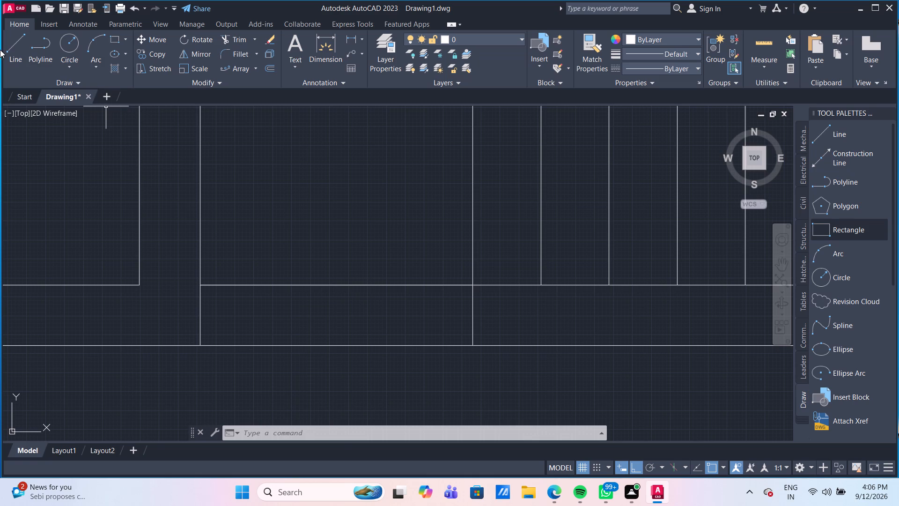
Draw a horizontal line through the wall opening below the landing, joining the midpoints of its two short end lines.
left_click(23, 60)
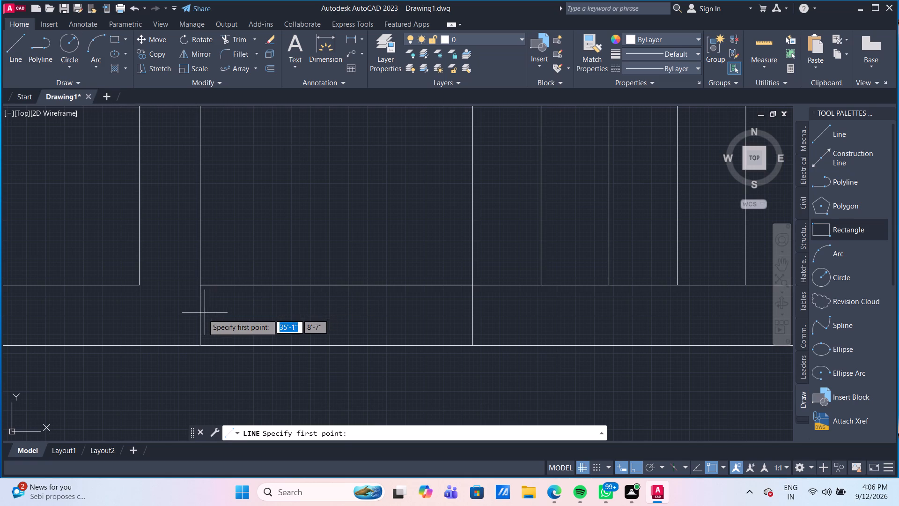
left_click(203, 314)
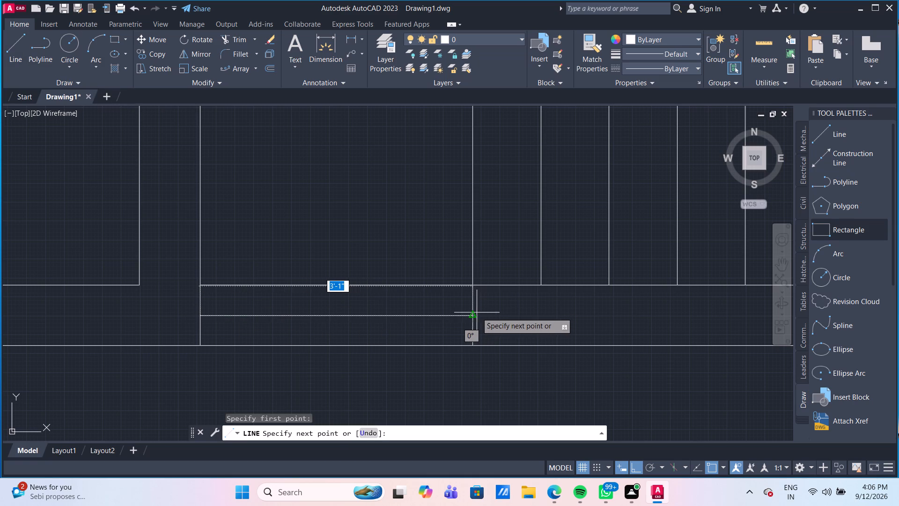
left_click(476, 313)
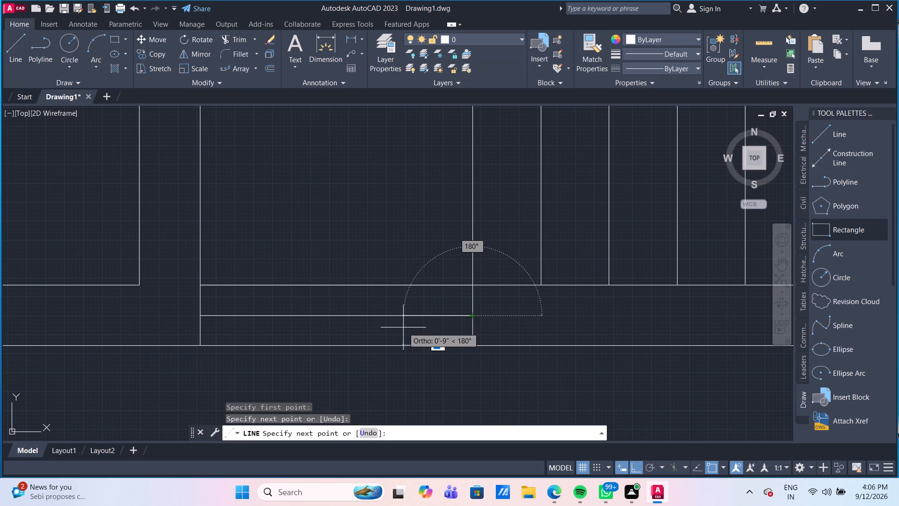
key("Escape")
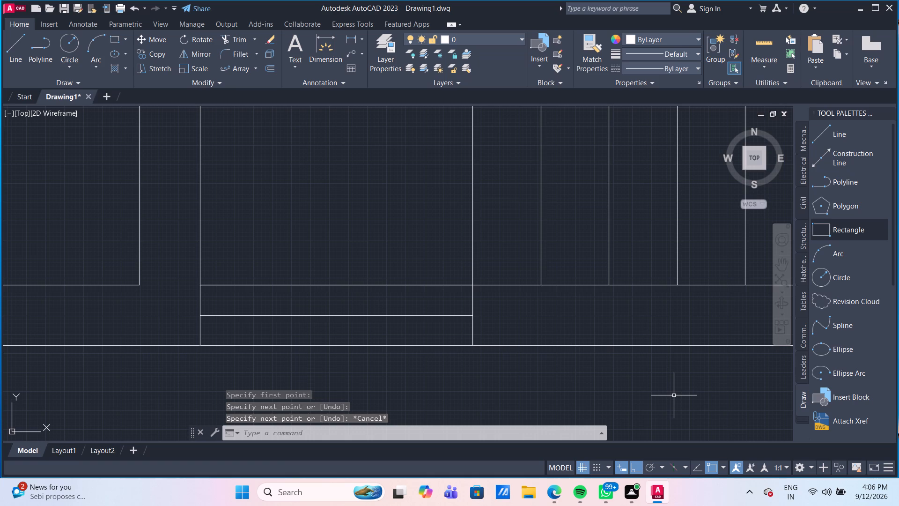
Offset the opening's centre line 2" toward the landing using the Through option.
key("o")
key("Return")
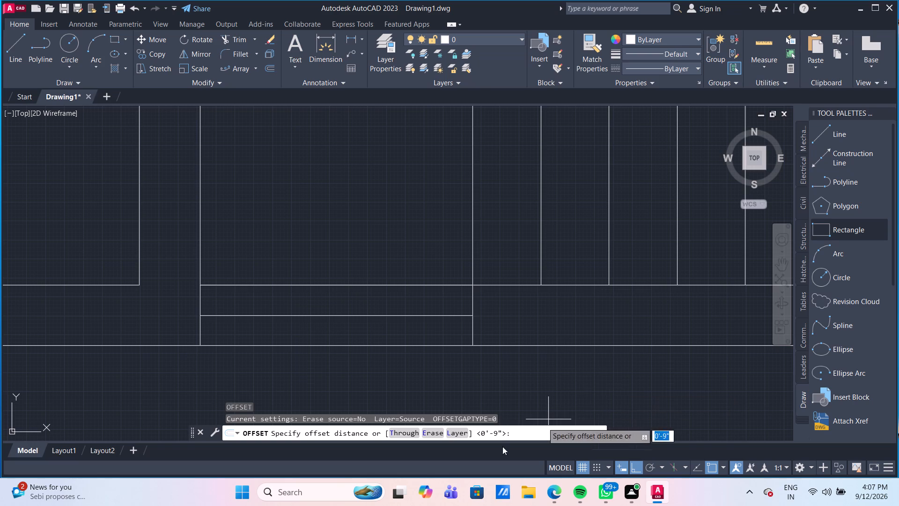
left_click(405, 431)
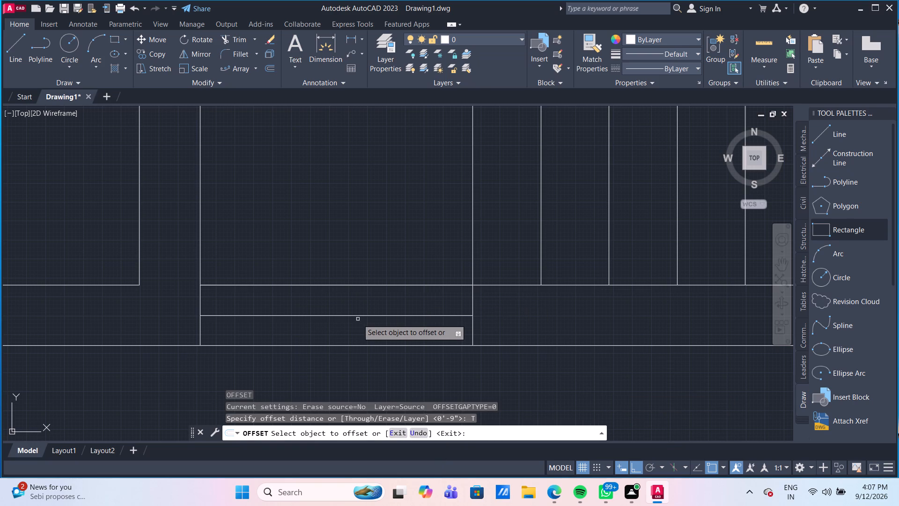
left_click(359, 315)
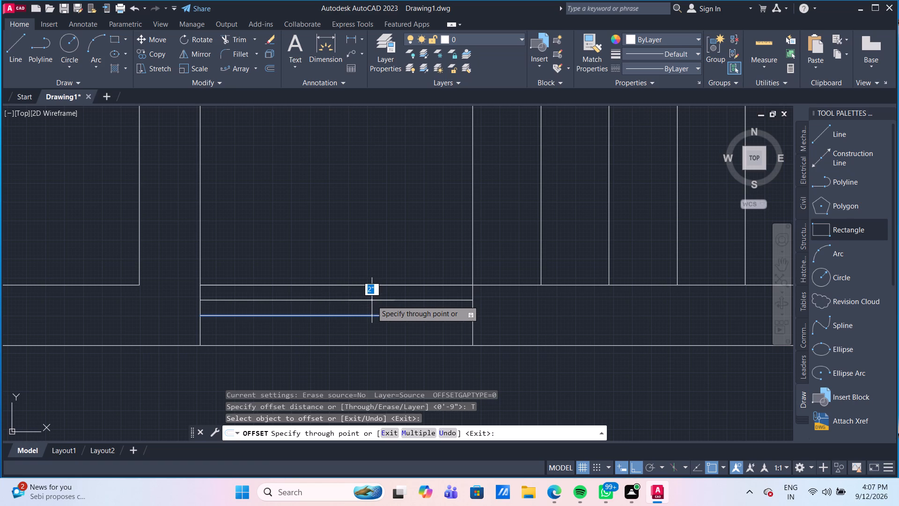
key("2")
key("shift+quotedbl")
key("Return")
scroll(582, 326, "down", 2)
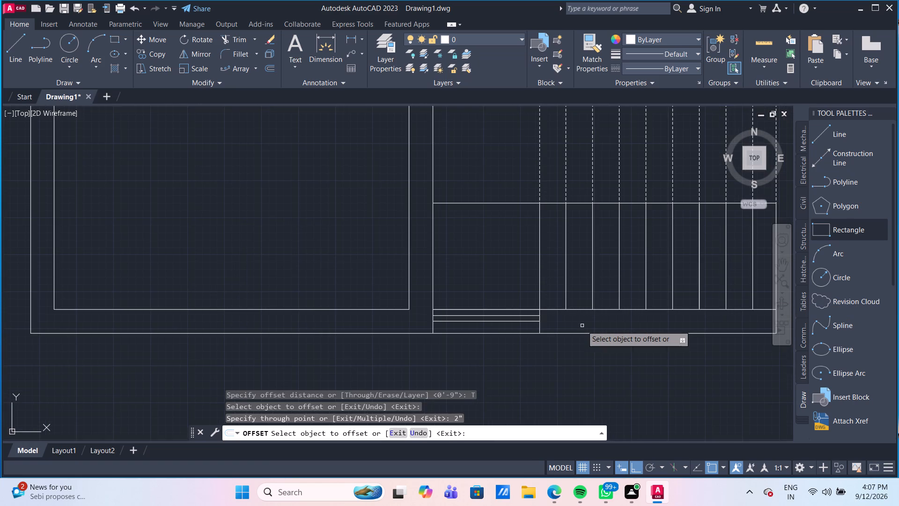
scroll(582, 326, "down", 3)
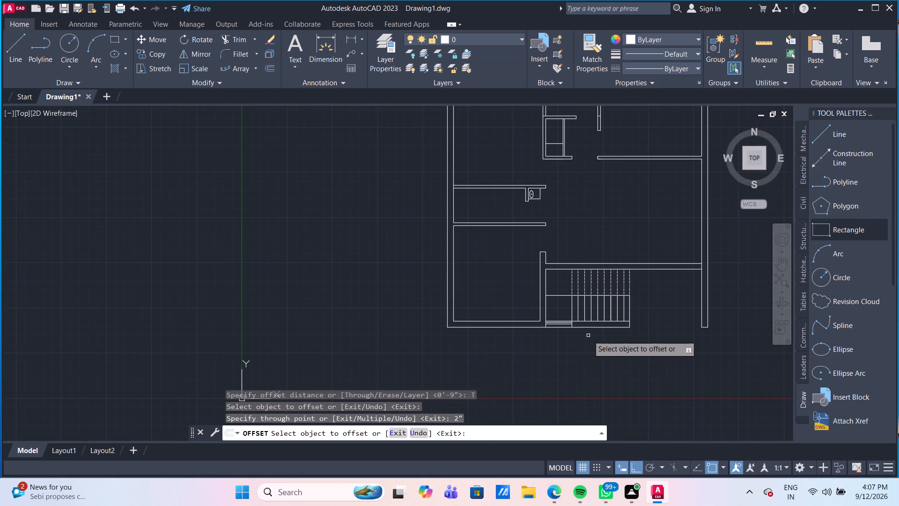
key("Escape")
Draw a vertical line across the bottom wall of the room beside the stairs, from the inner face's midpoint to the outer face.
scroll(493, 342, "up", 2)
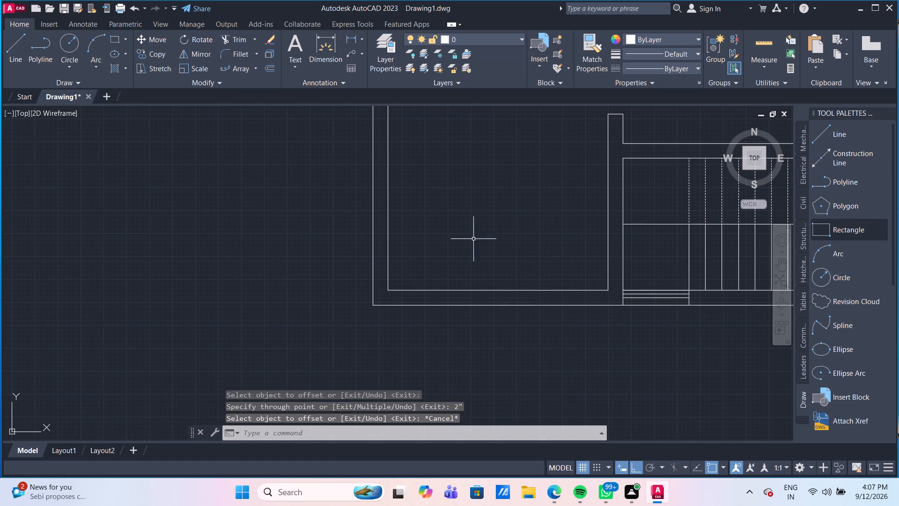
left_click(22, 55)
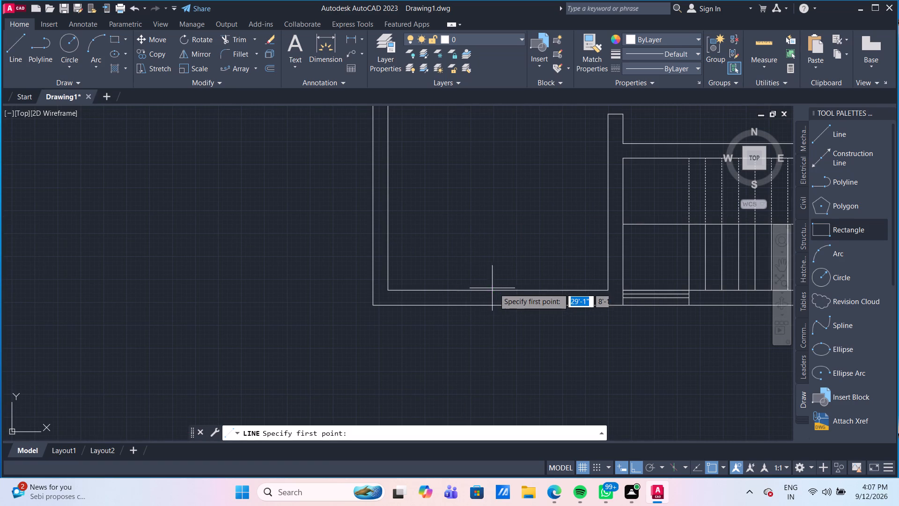
left_click(498, 291)
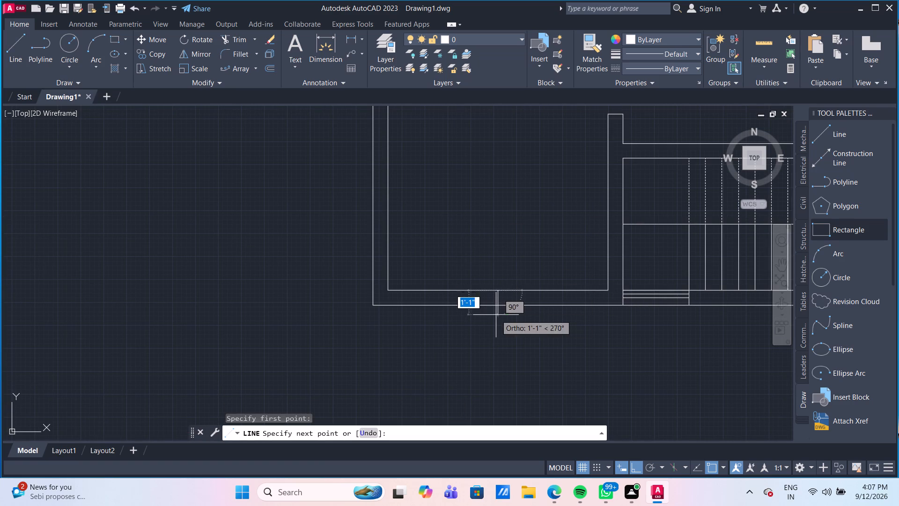
left_click(496, 305)
key("Escape")
Offset the vertical line in the room's bottom wall 2' to each side to mark the window's ends.
scroll(507, 297, "up", 2)
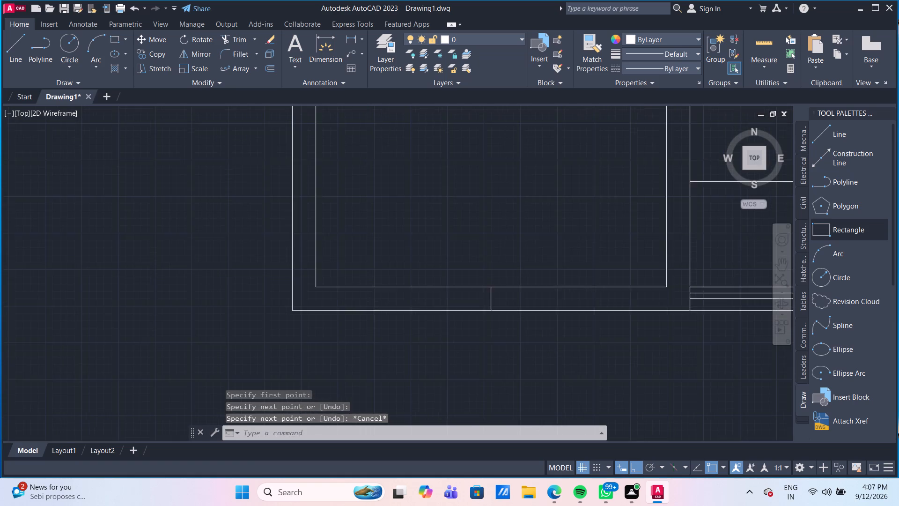
middle_click_drag(521, 311, 407, 296)
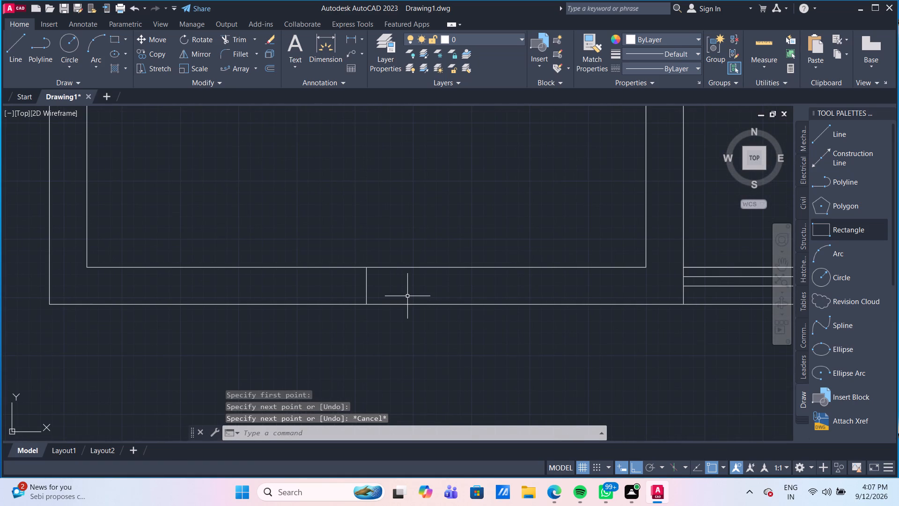
key("o")
key("Return")
key("Return")
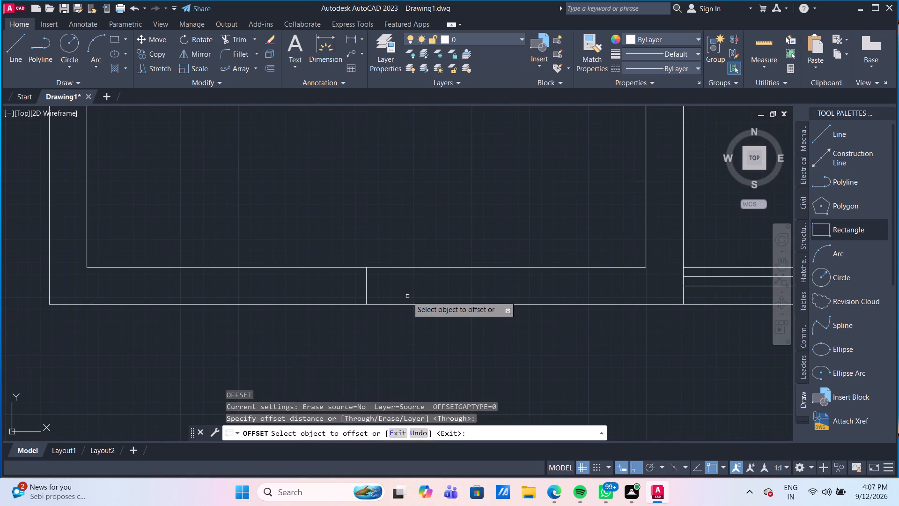
left_click(365, 290)
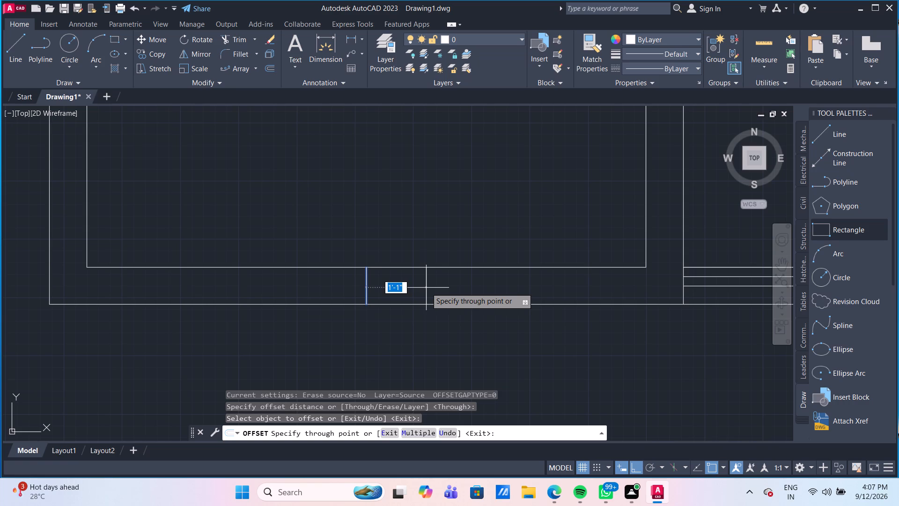
key("2")
key("apostrophe")
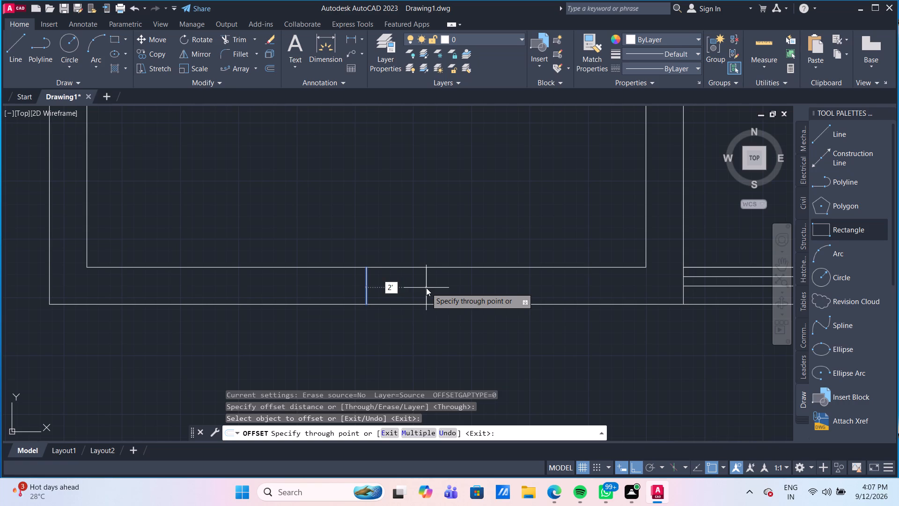
key("Return")
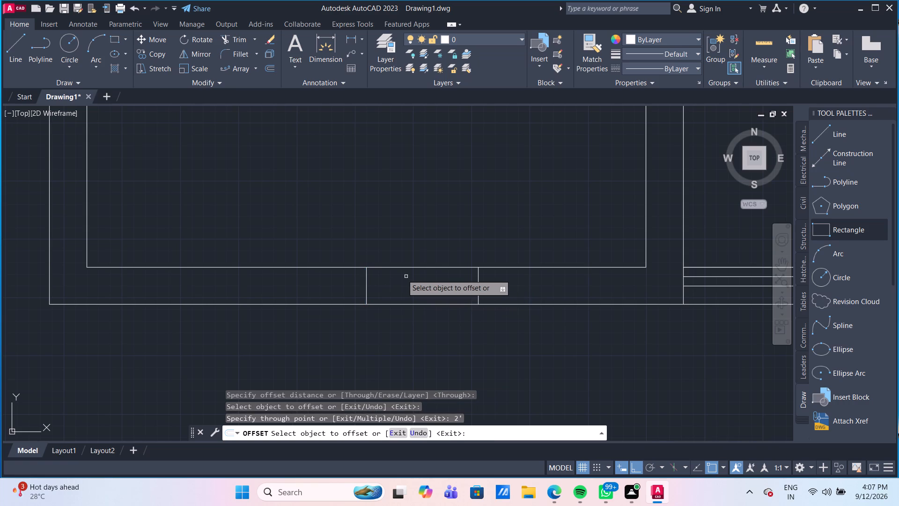
left_click(367, 290)
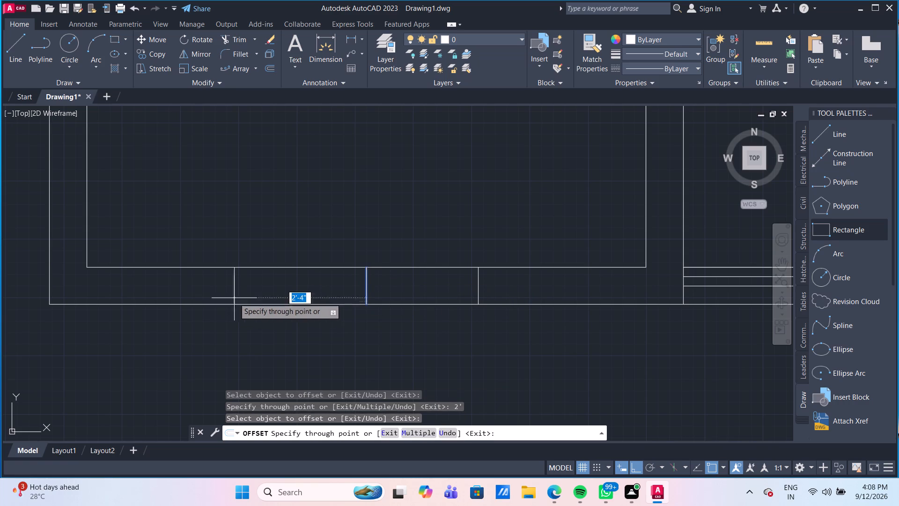
type("2'")
key("Return")
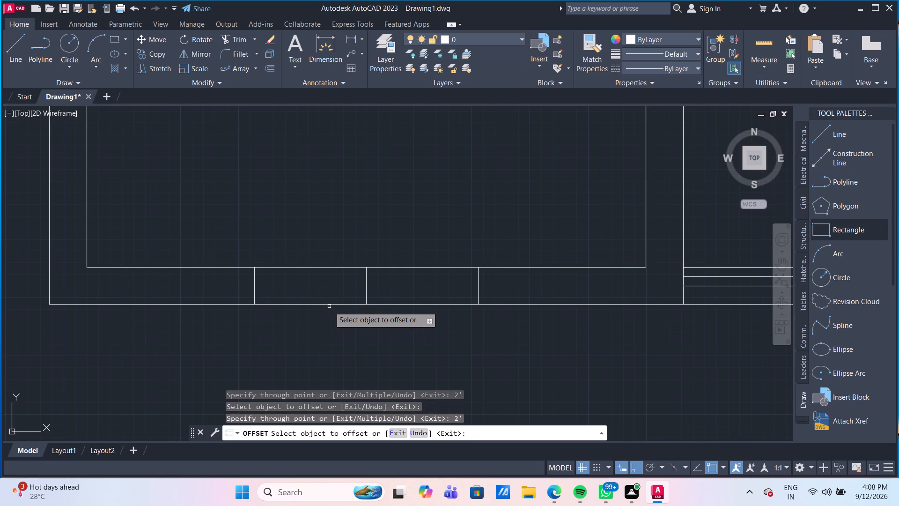
key("Escape")
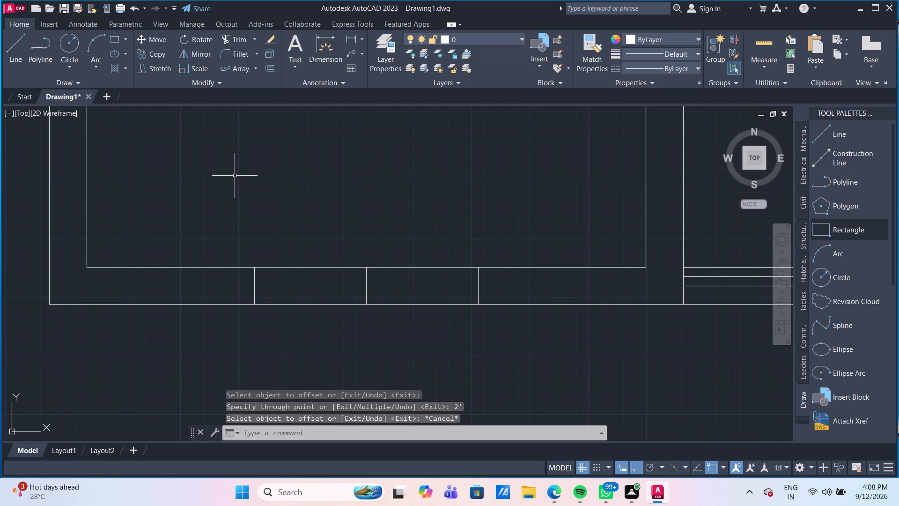
Draw a horizontal line joining the midpoints of the window's two end lines in the room's bottom wall.
left_click(23, 44)
left_click(256, 286)
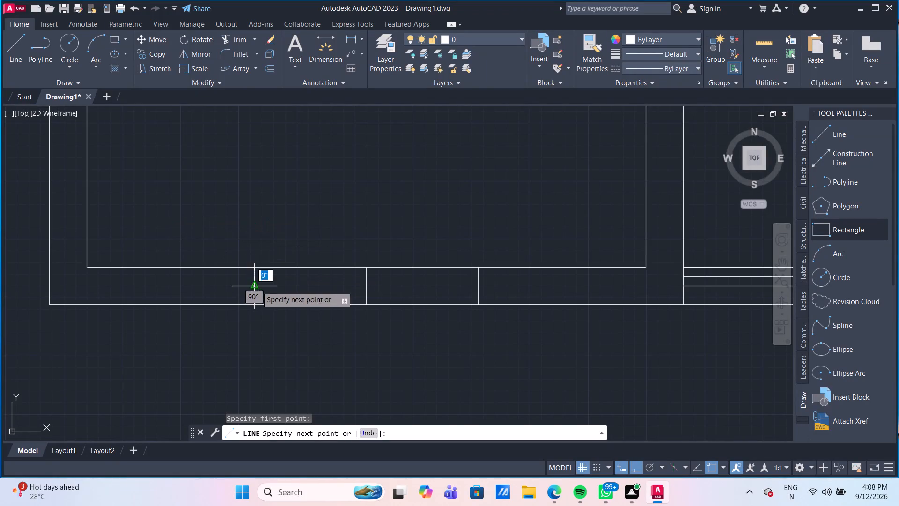
left_click(481, 289)
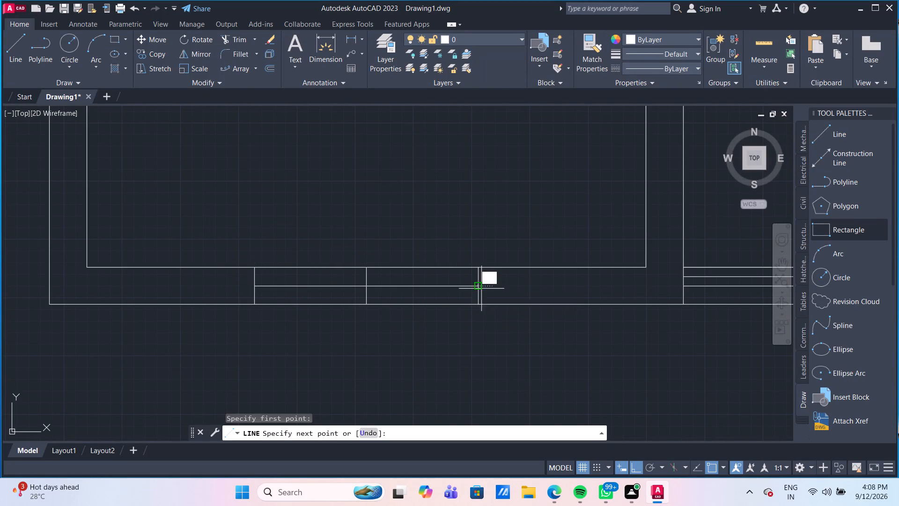
key("Return")
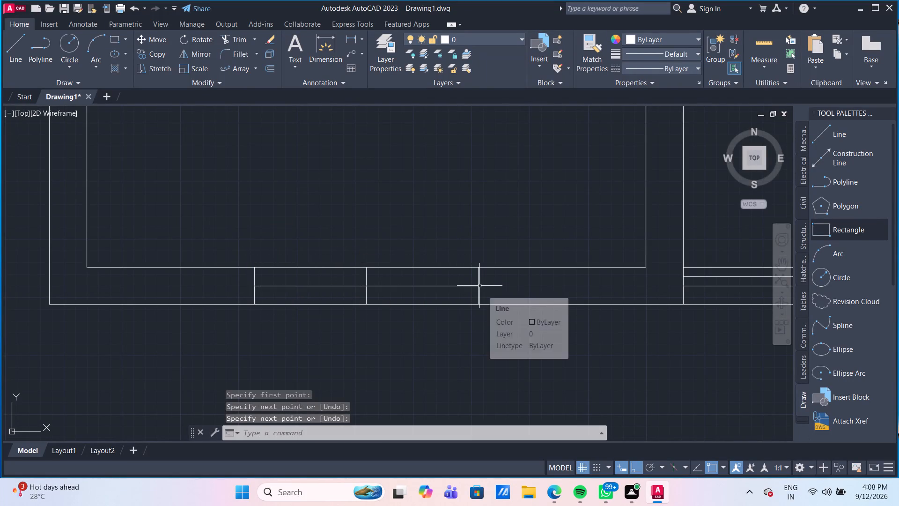
Offset the window's horizontal centre line 2" toward the room interior.
key("o")
key("Return")
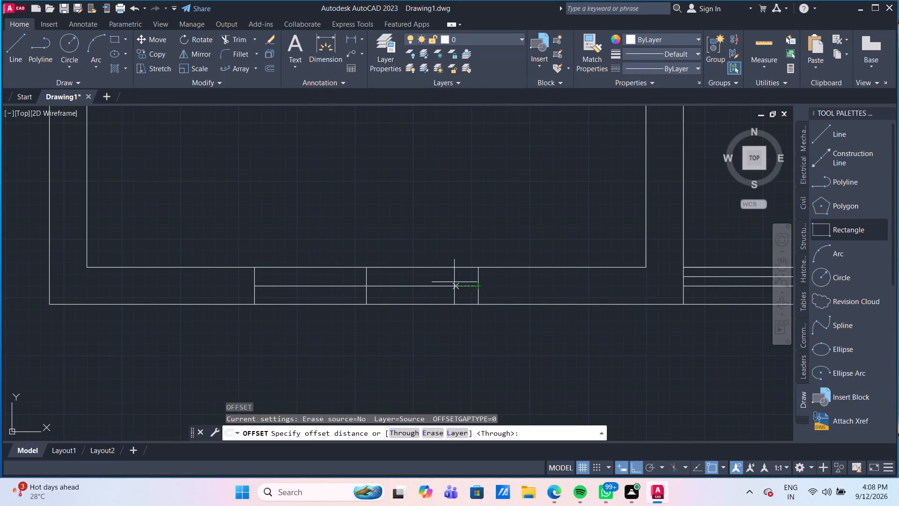
key("Return")
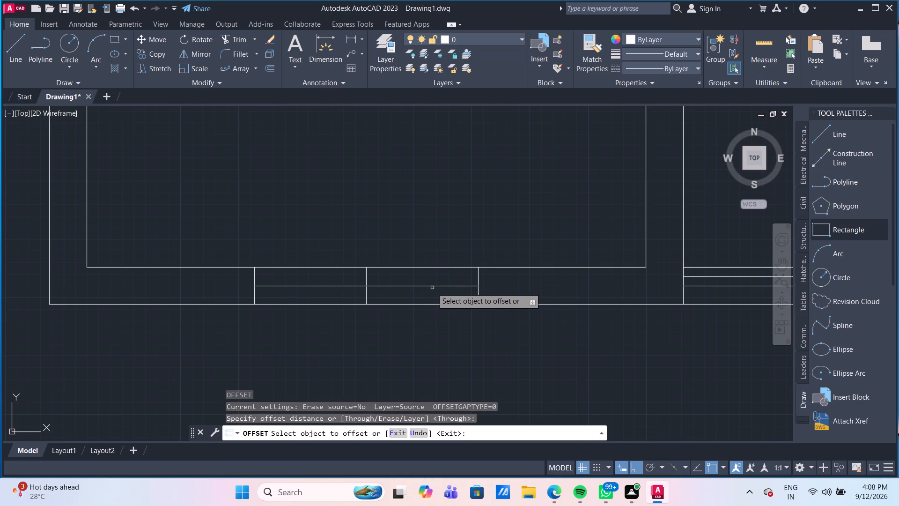
left_click(428, 285)
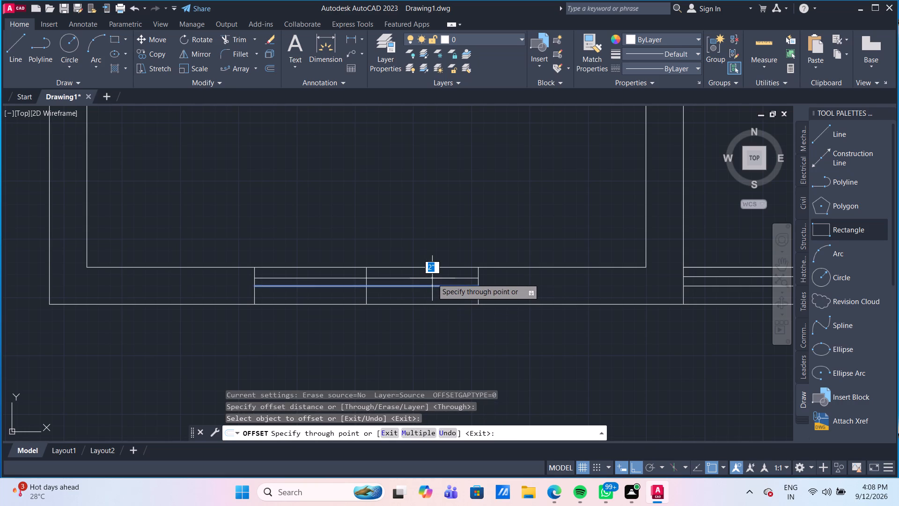
type("2\"")
key("Return")
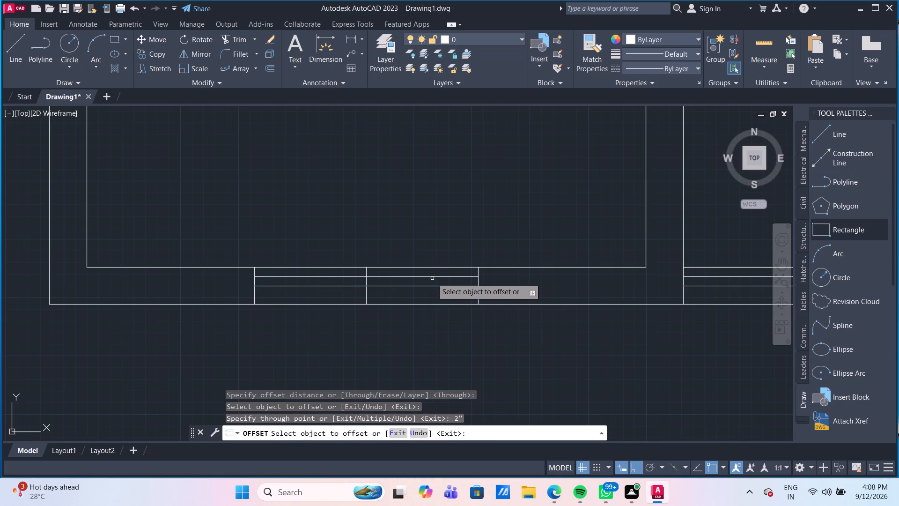
key("Escape")
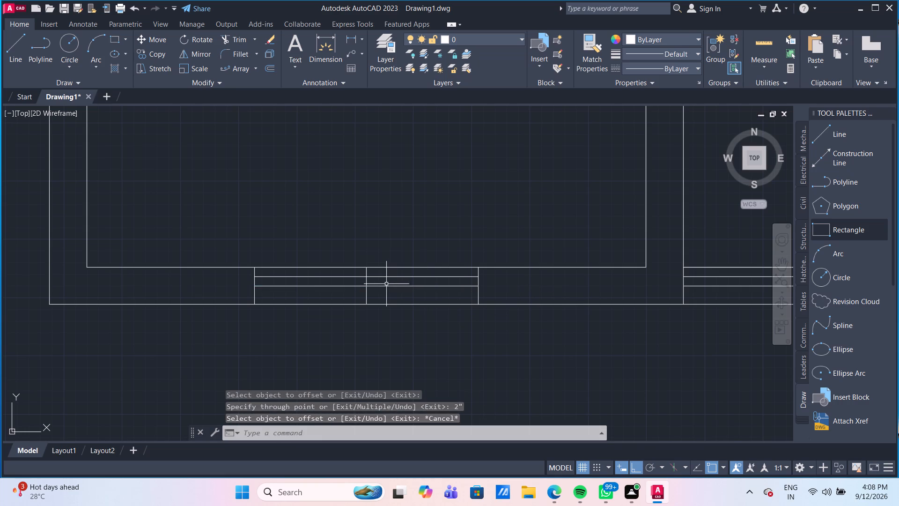
Delete the middle vertical line between the window's two end lines.
left_click(368, 294)
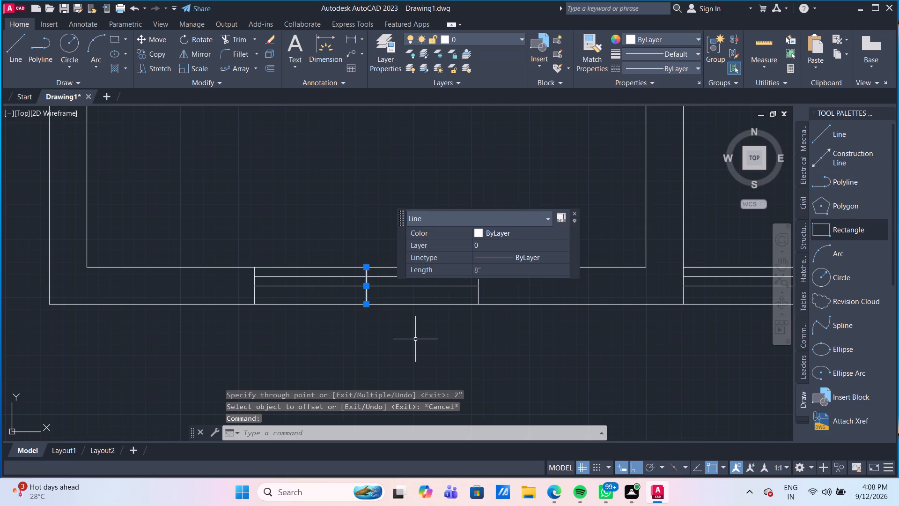
key("Delete")
scroll(415, 340, "down", 2)
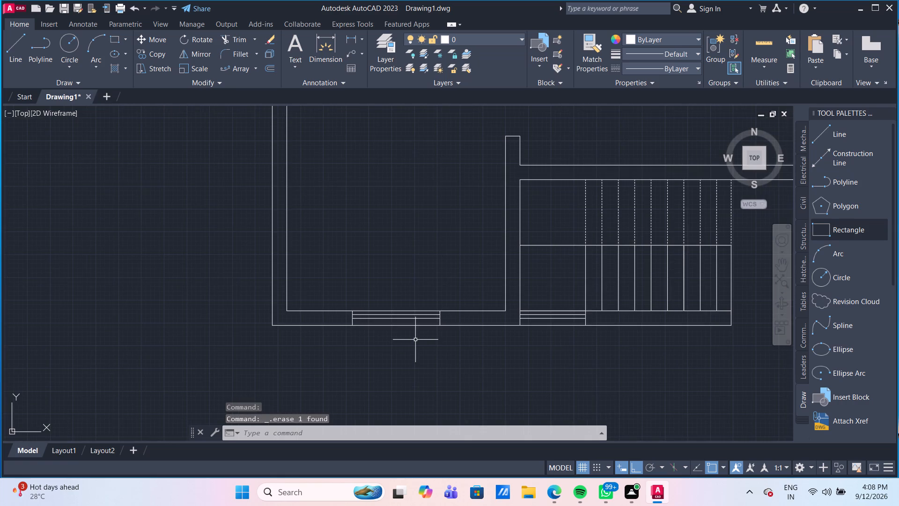
Draw a vertical line across the thickness of the horizontal wall above the staircase, aligned with the last dashed tread line.
scroll(415, 340, "down", 3)
scroll(446, 341, "up", 2)
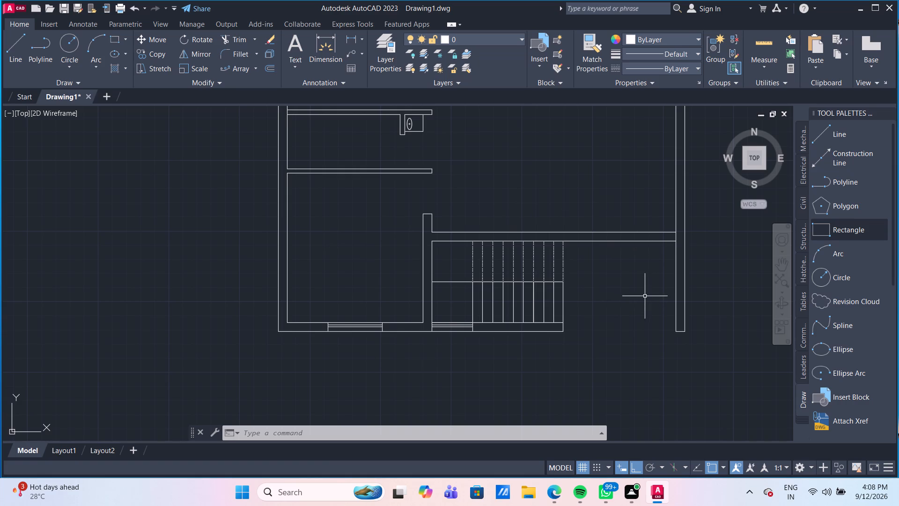
scroll(643, 286, "up", 1)
middle_click_drag(638, 279, 523, 315)
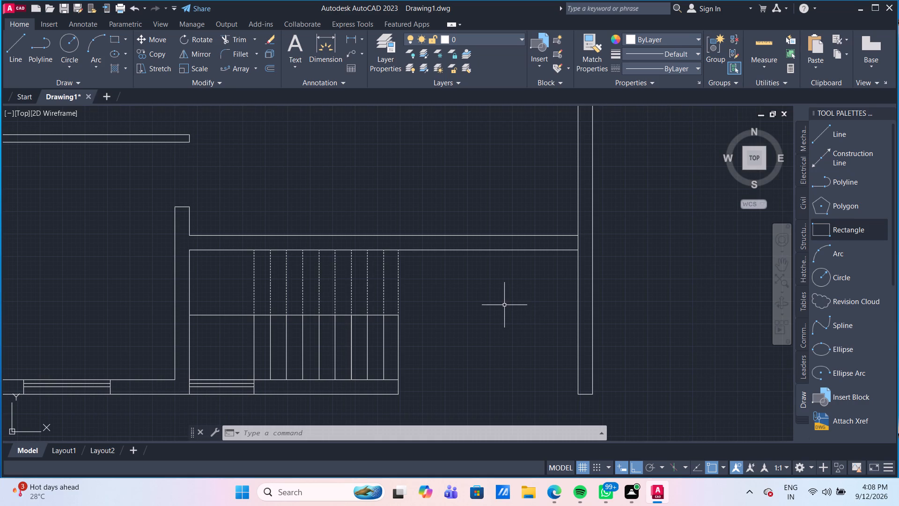
scroll(504, 305, "up", 1)
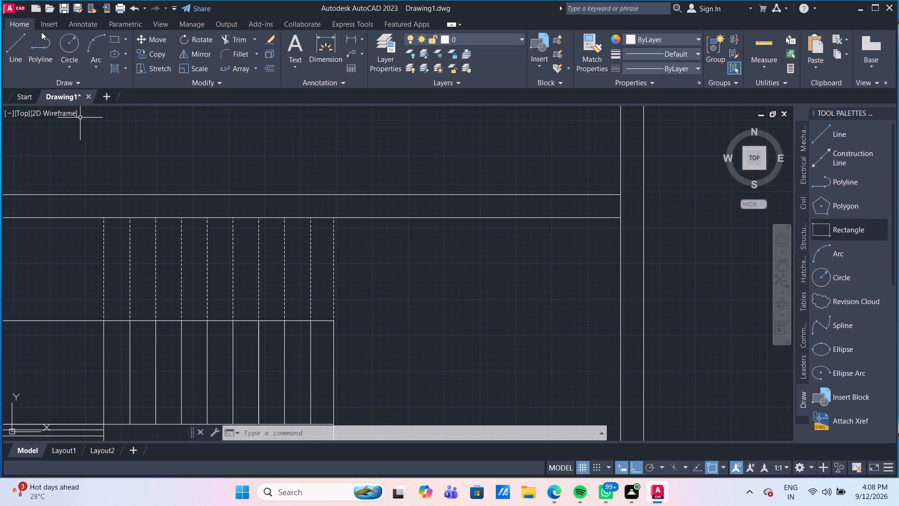
left_click(8, 51)
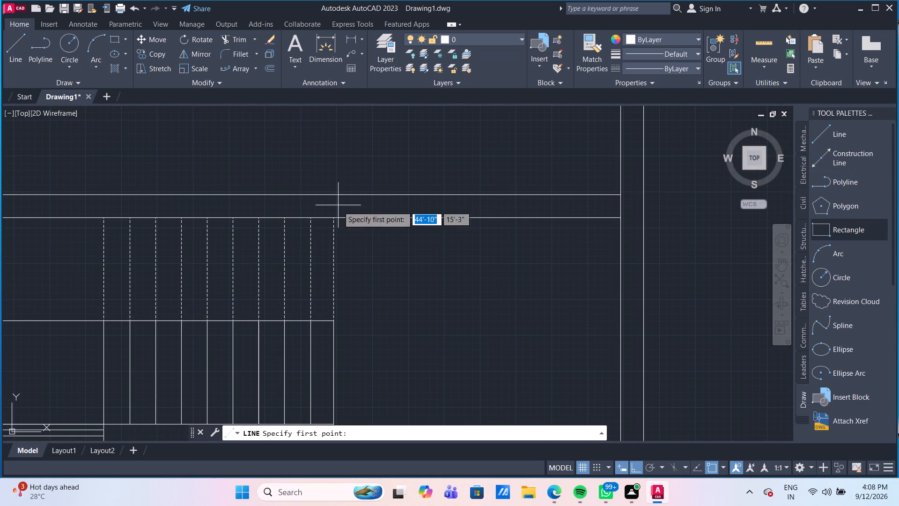
left_click(333, 218)
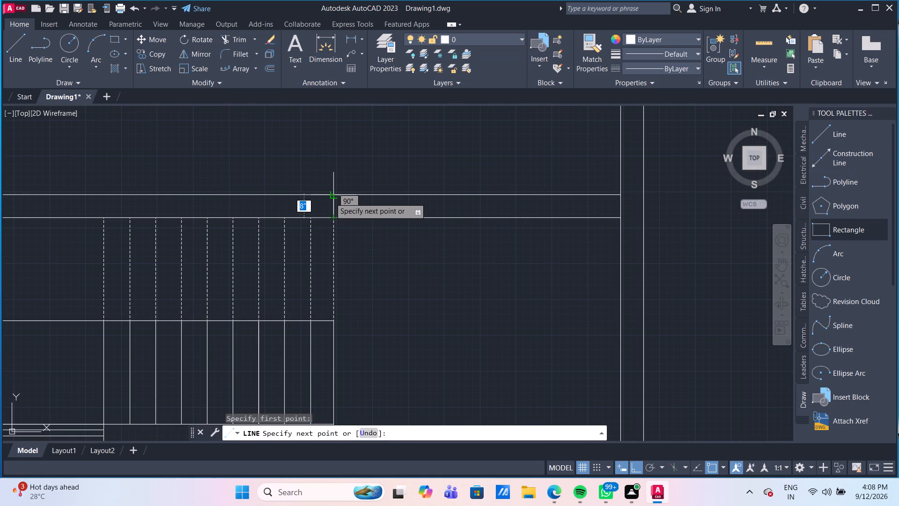
left_click(331, 195)
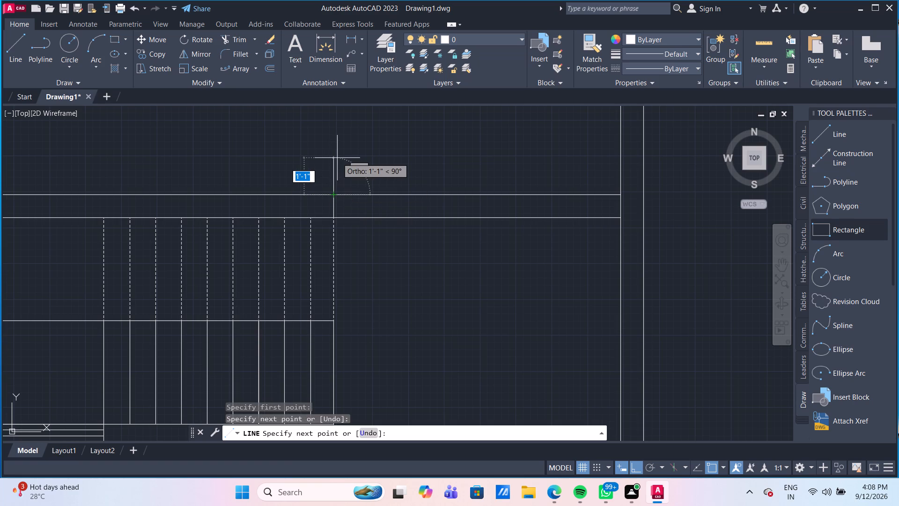
key("Return")
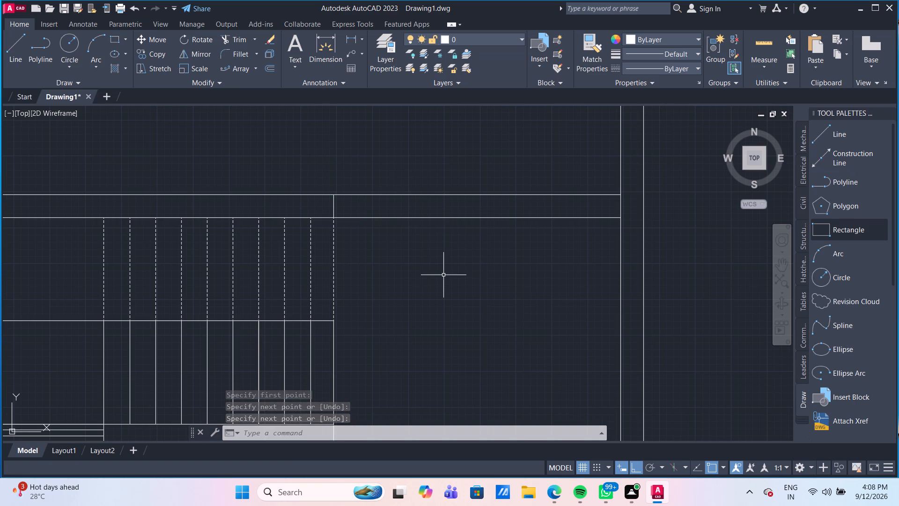
Offset the short vertical line in the wall above the staircase 4' to the right to mark the opening's other side.
key("o")
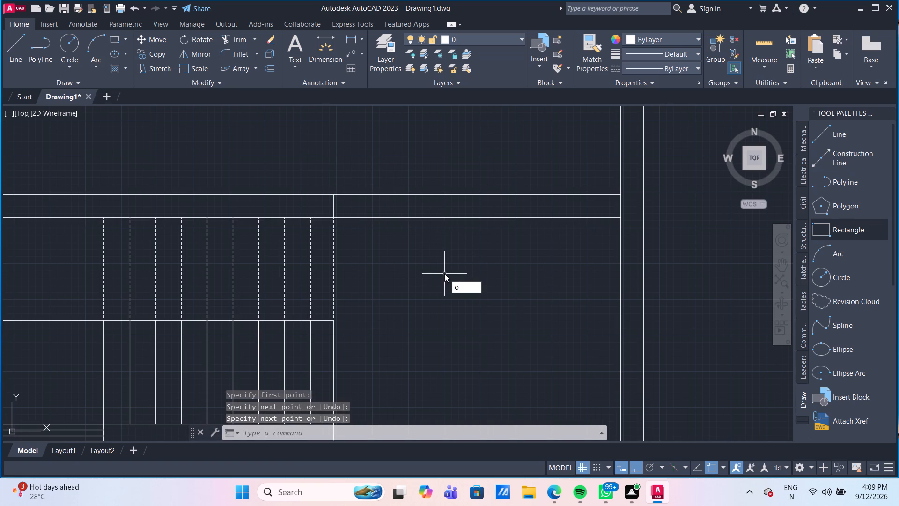
key("Return")
key("Return")
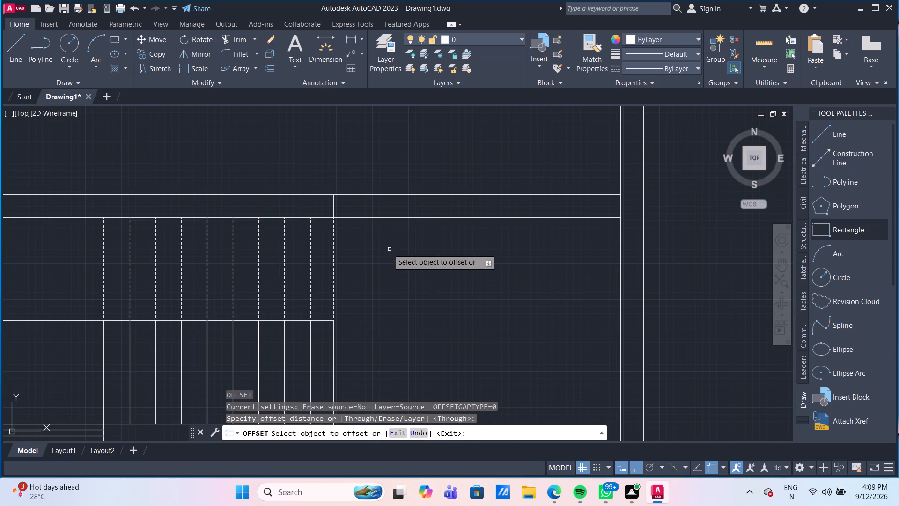
left_click(334, 204)
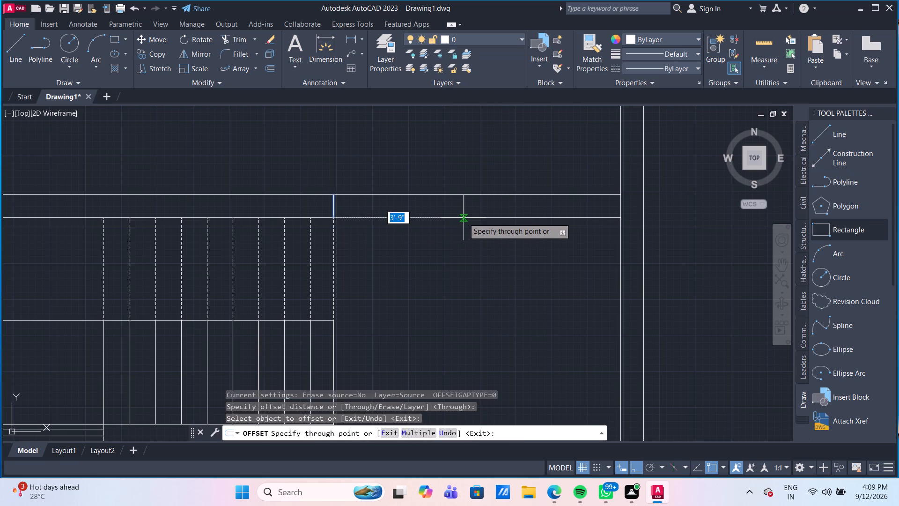
type("4'")
key("Return")
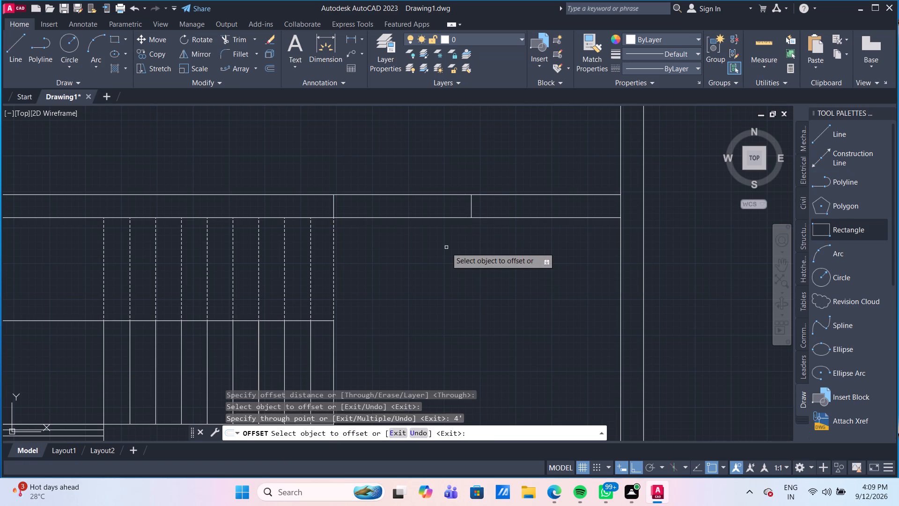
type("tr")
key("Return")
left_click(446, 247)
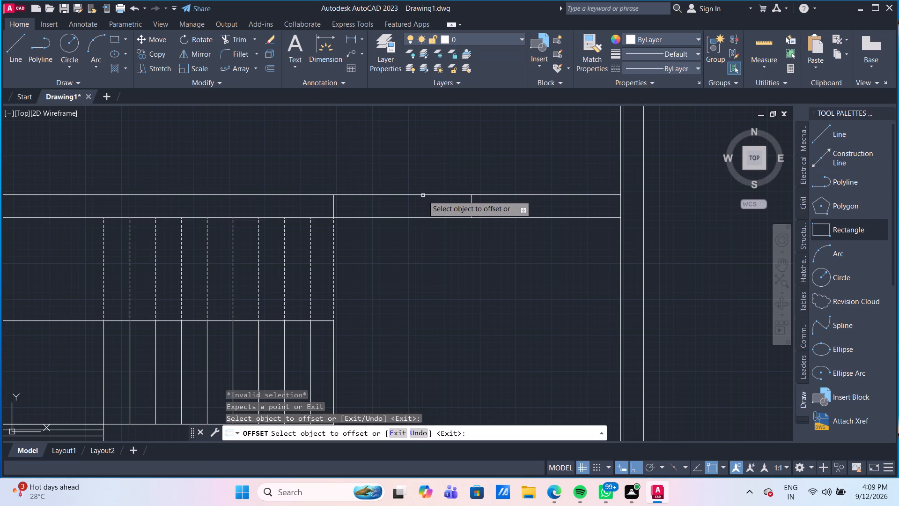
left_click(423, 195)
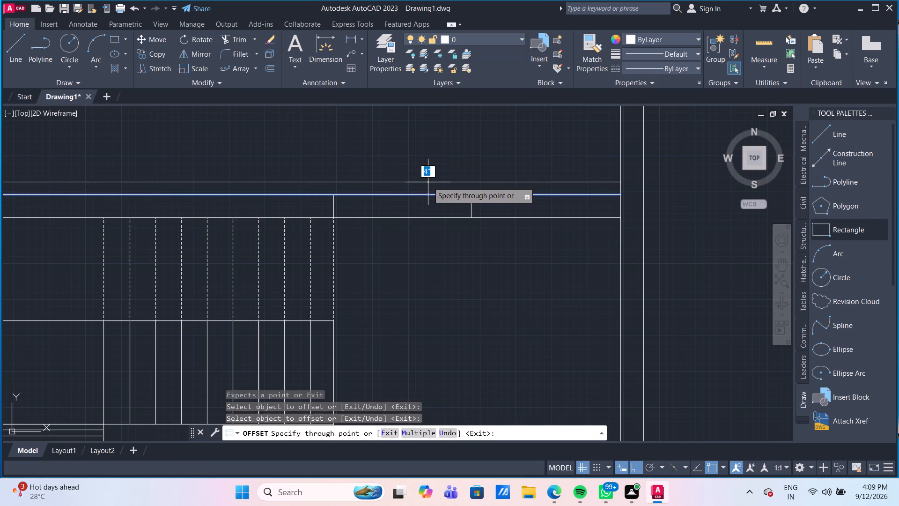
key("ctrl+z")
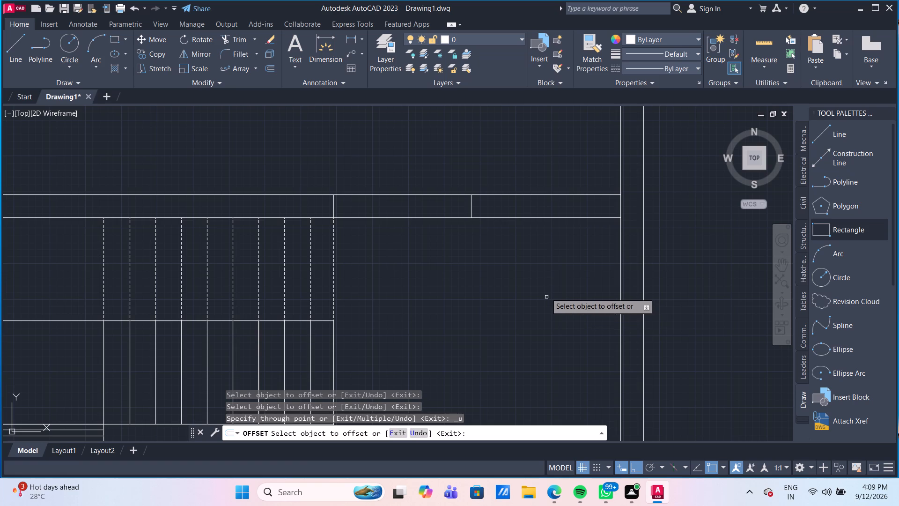
Offset the opening's right-hand end line 1'6" further right to mark a window end in the same wall.
left_click(471, 208)
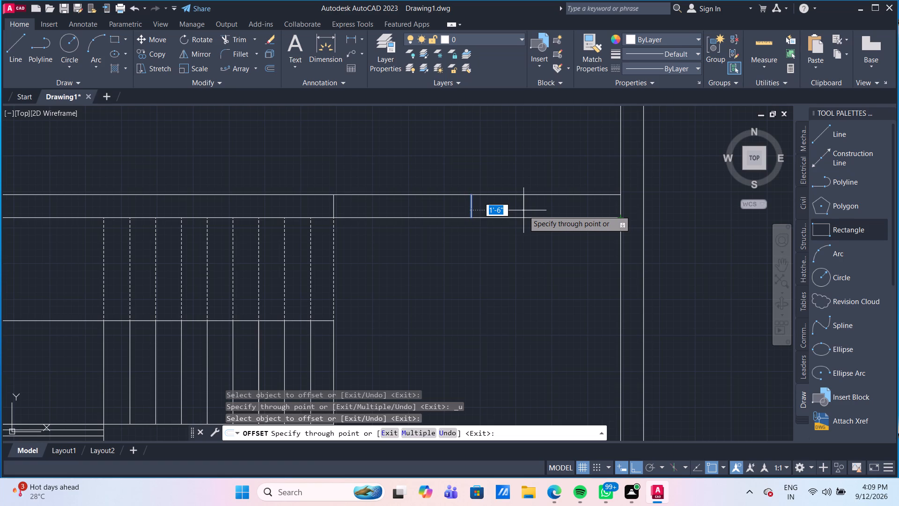
key("1")
type("'6\"")
key("Return")
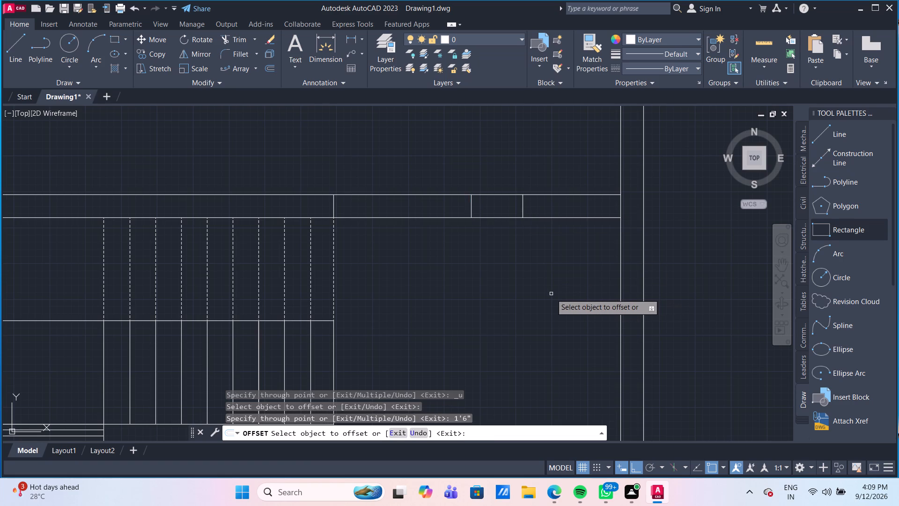
key("Escape")
Trim both wall lines between the two end lines of the 4' opening beside the staircase.
type("tr")
key("Return")
left_click(435, 274)
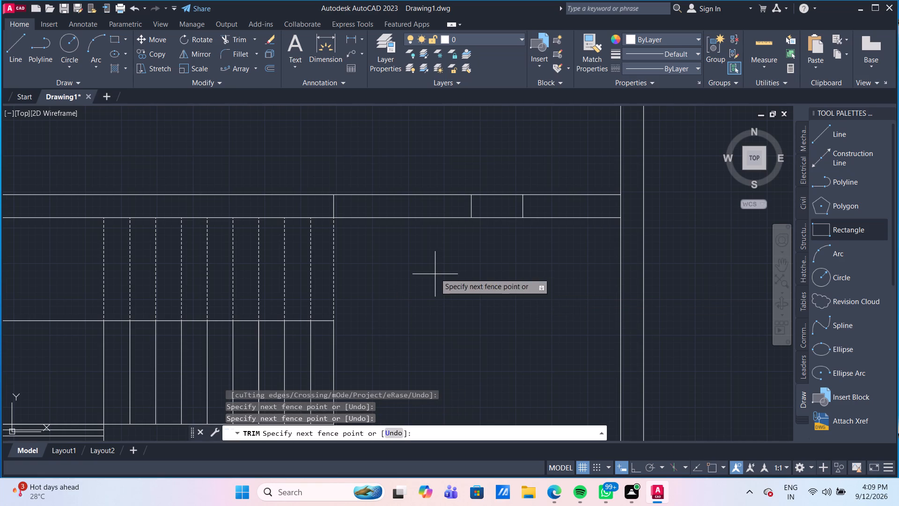
left_click(407, 162)
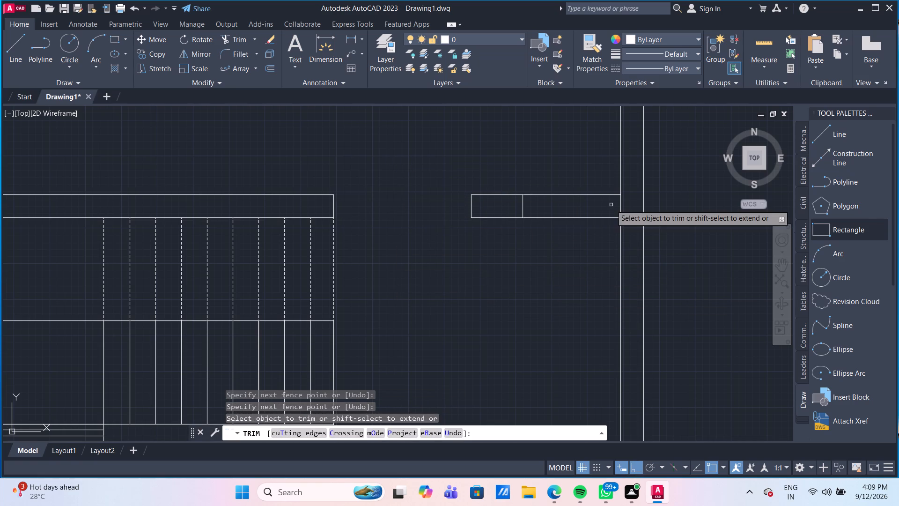
key("Escape")
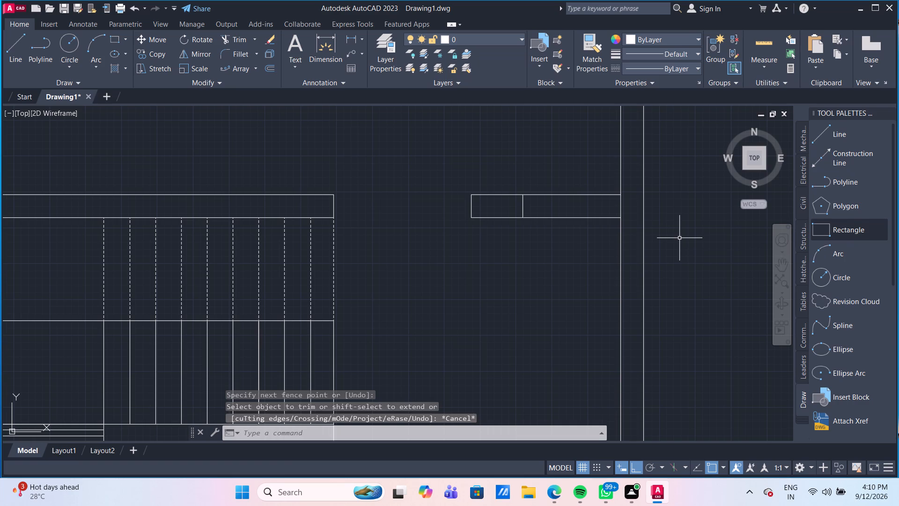
Draw two horizontal glazing lines about 2" apart, one at mid-wall, between the new window's end line and the right outer wall.
key("l")
key("Return")
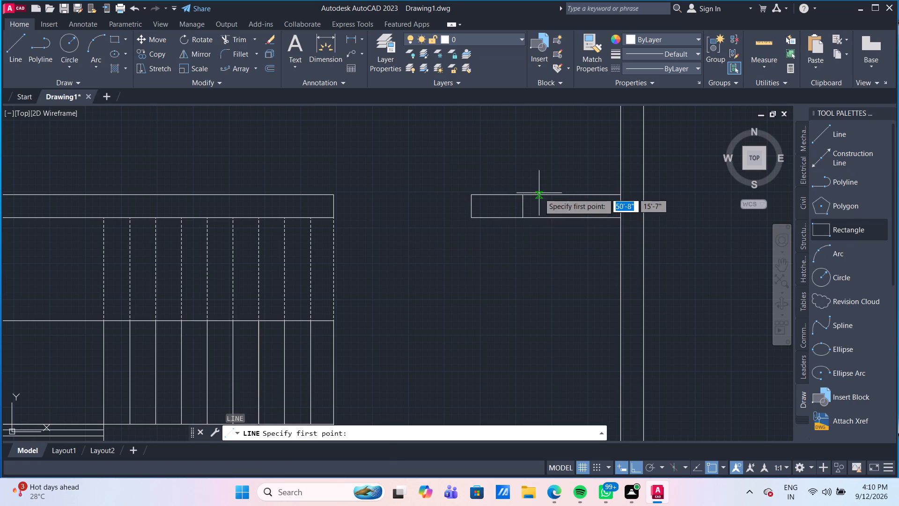
middle_click_drag(573, 201, 486, 259)
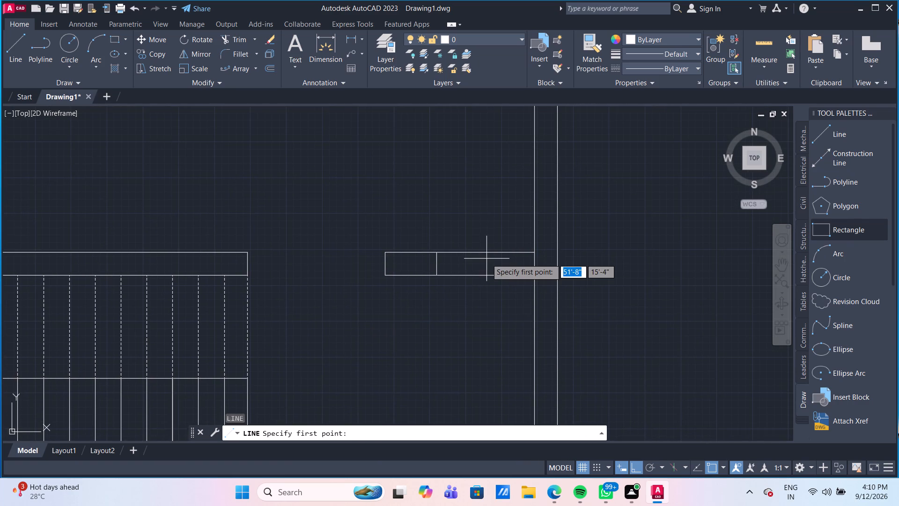
scroll(499, 256, "up", 2)
left_click(339, 275)
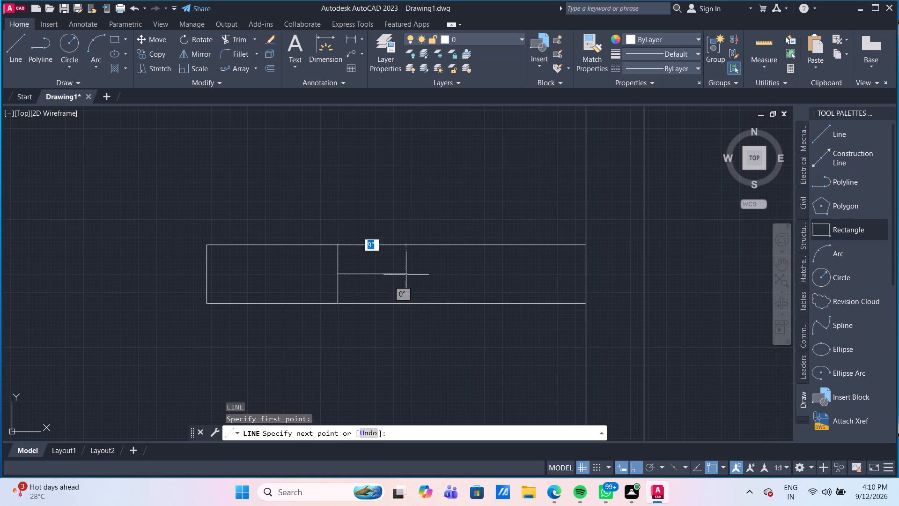
left_click(583, 277)
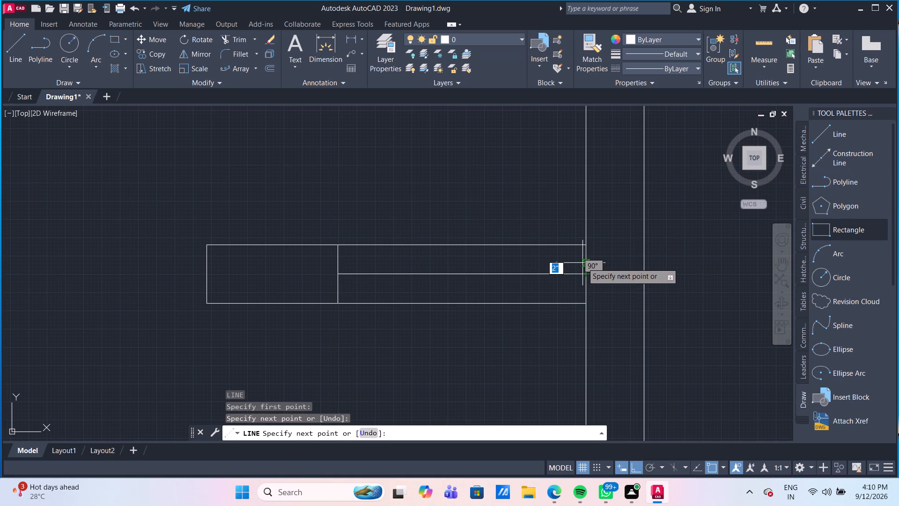
left_click(582, 263)
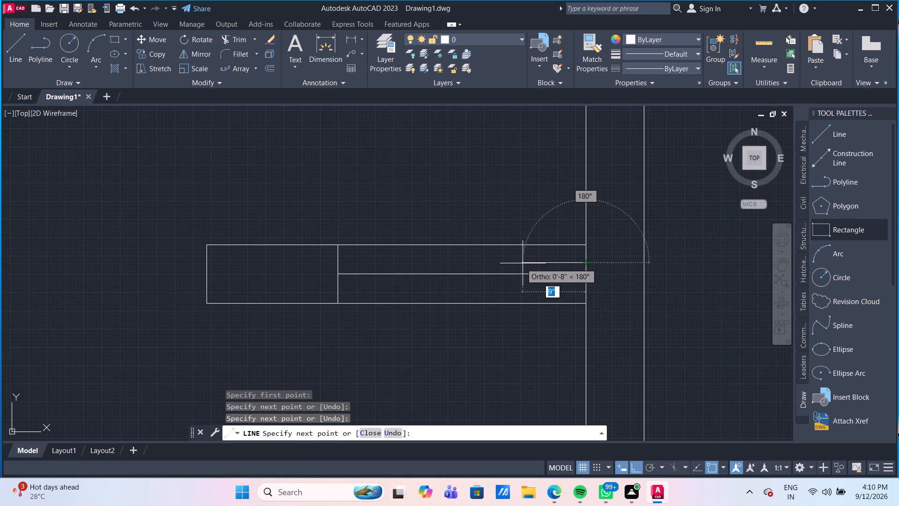
left_click(338, 264)
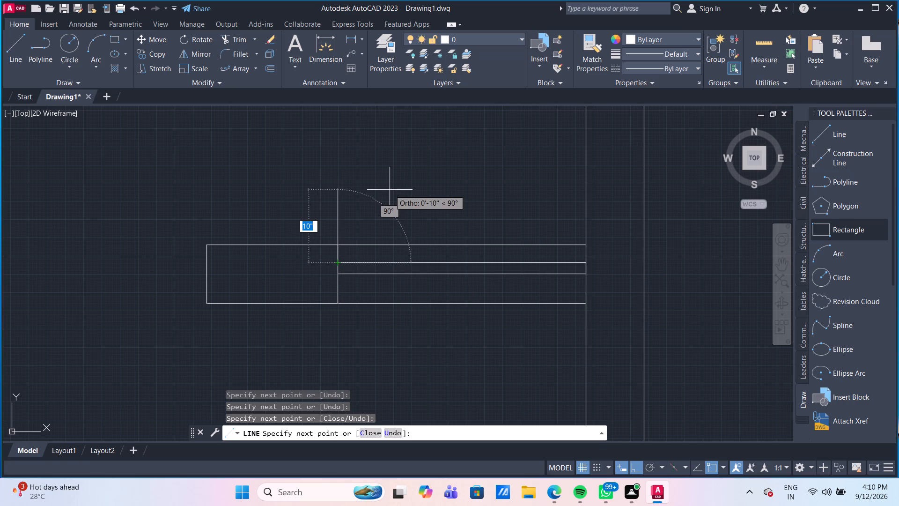
key("Escape")
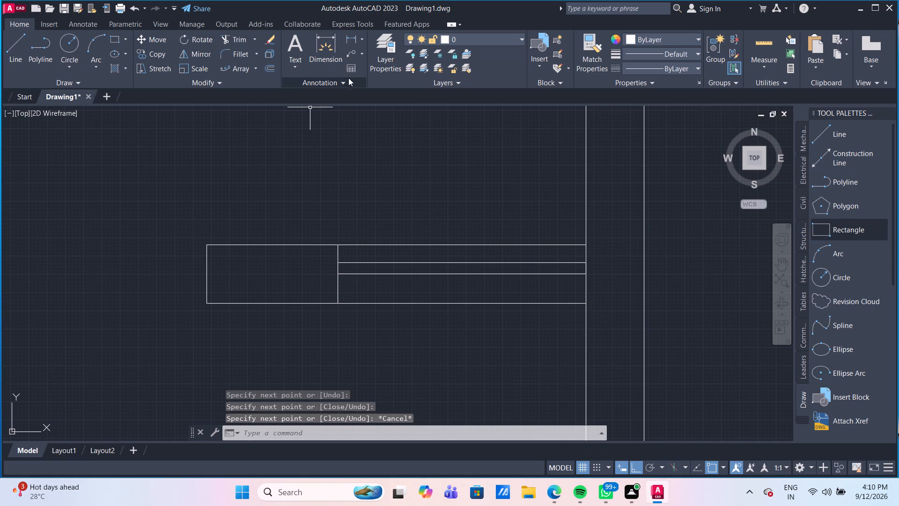
Dimension the new window's width from its left end line to the right outer wall, placing the dimension above the wall.
left_click(328, 37)
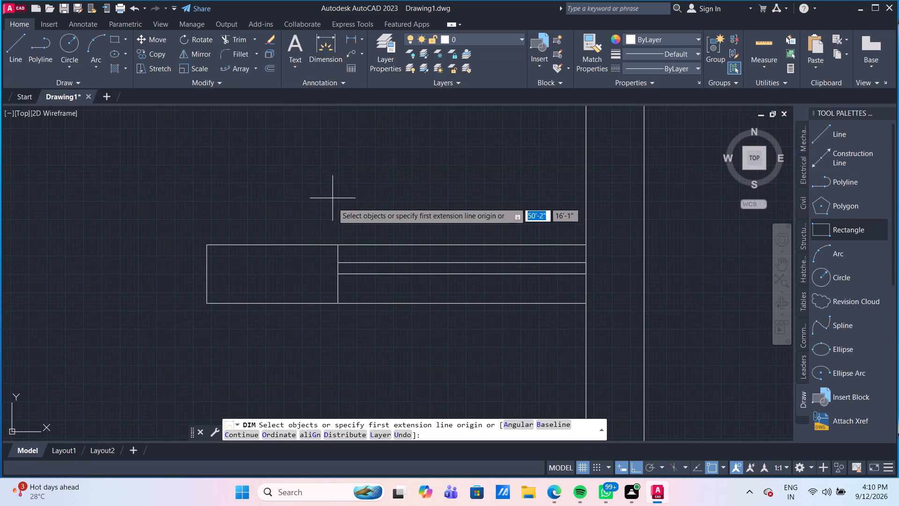
left_click(338, 247)
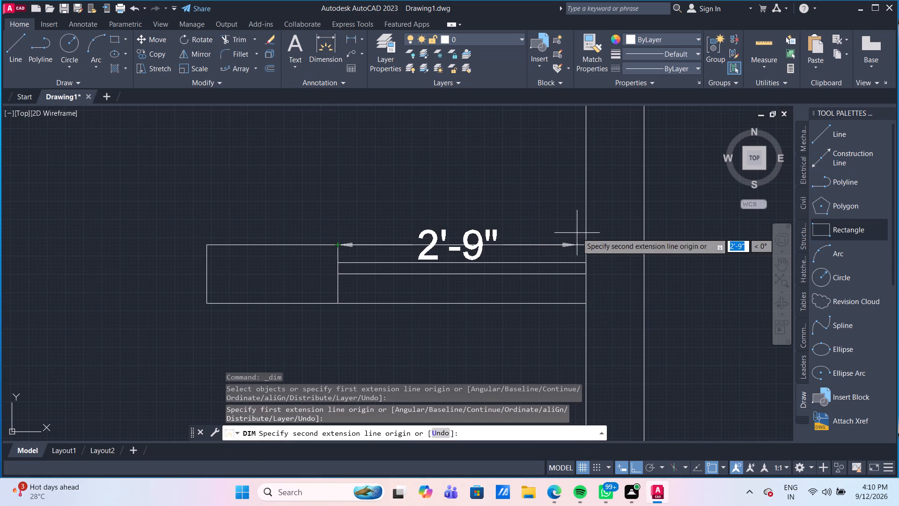
left_click(583, 246)
left_click(578, 224)
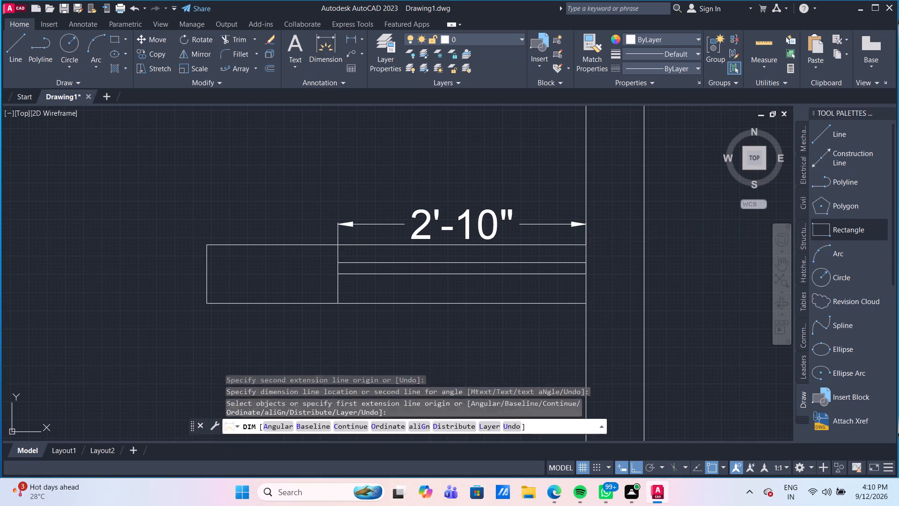
key("Escape")
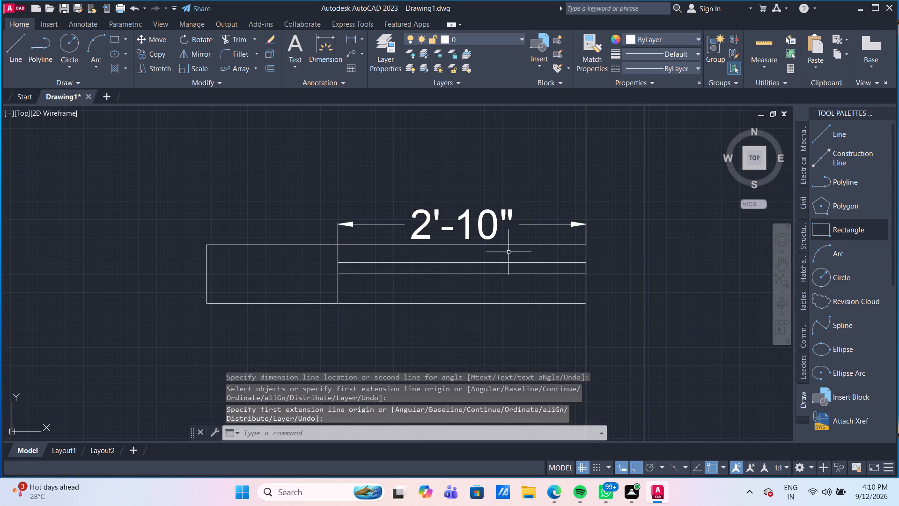
Stretch the left ends of the new window's two glazing lines 2" further left.
left_click(360, 283)
left_click(333, 258)
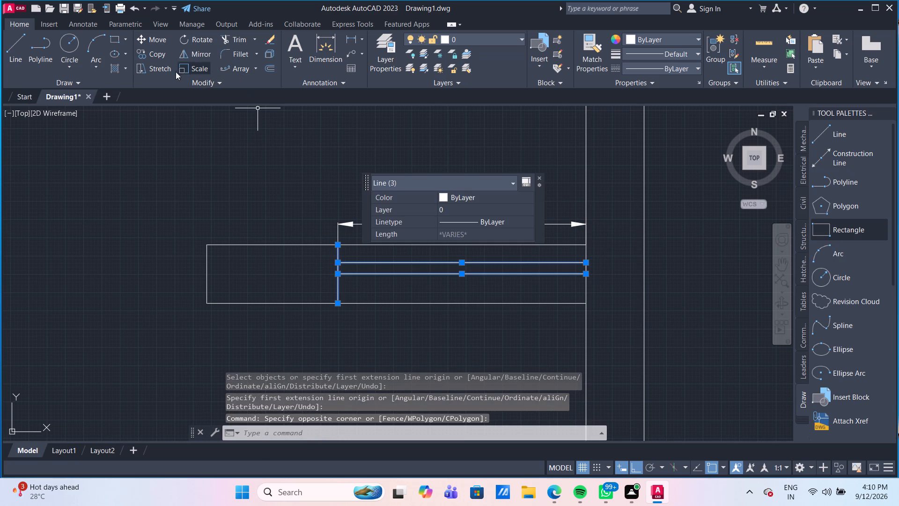
left_click(162, 67)
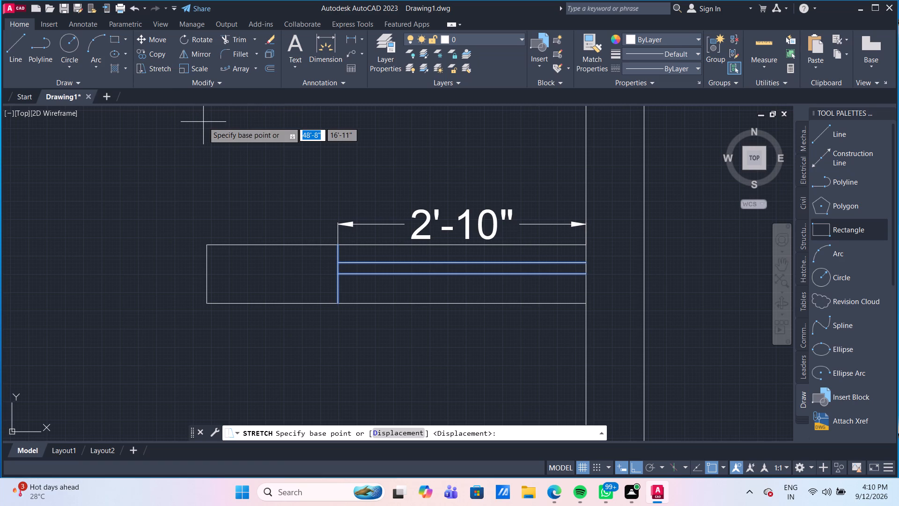
left_click(340, 244)
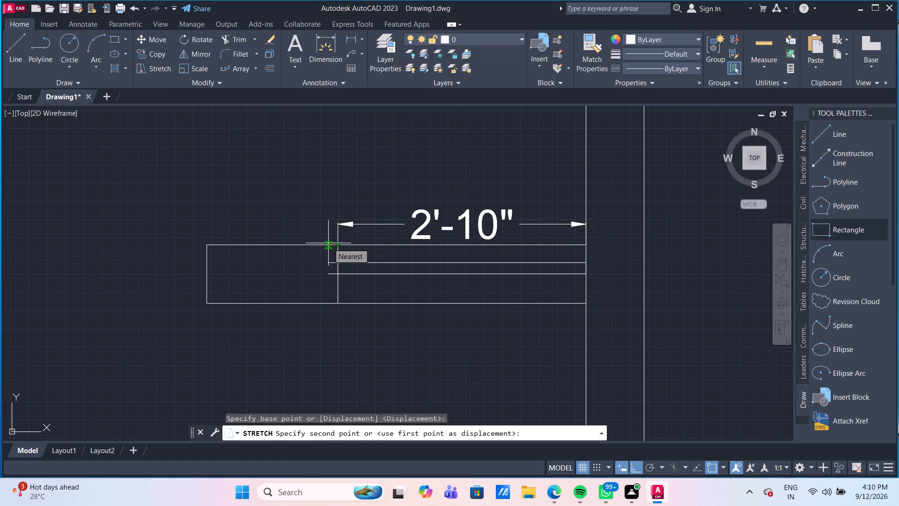
key("2")
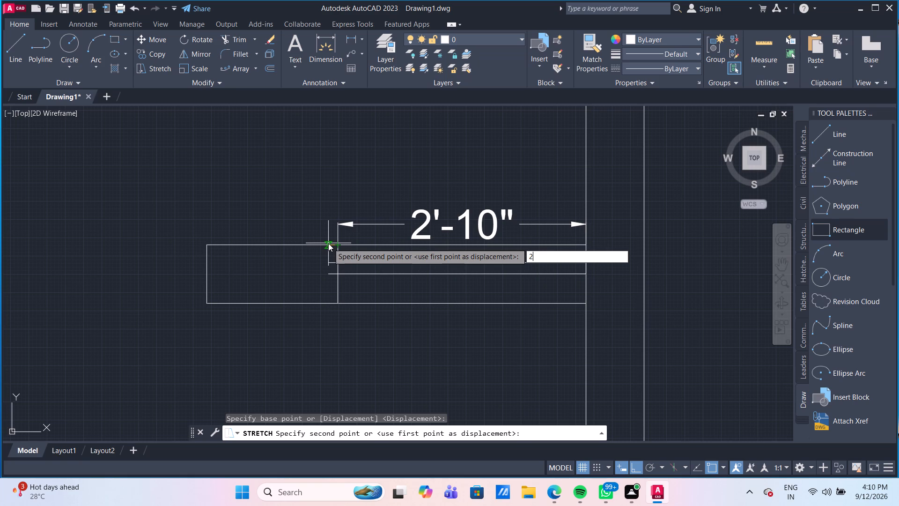
key("shift+quotedbl")
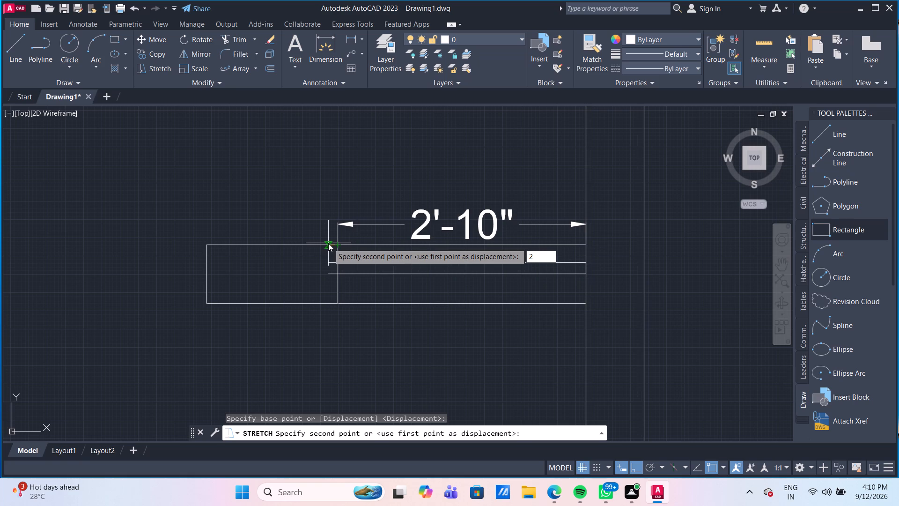
key("Return")
Move the new window's left end line 2" left to meet the ends of the stretched glazing lines.
left_click(338, 252)
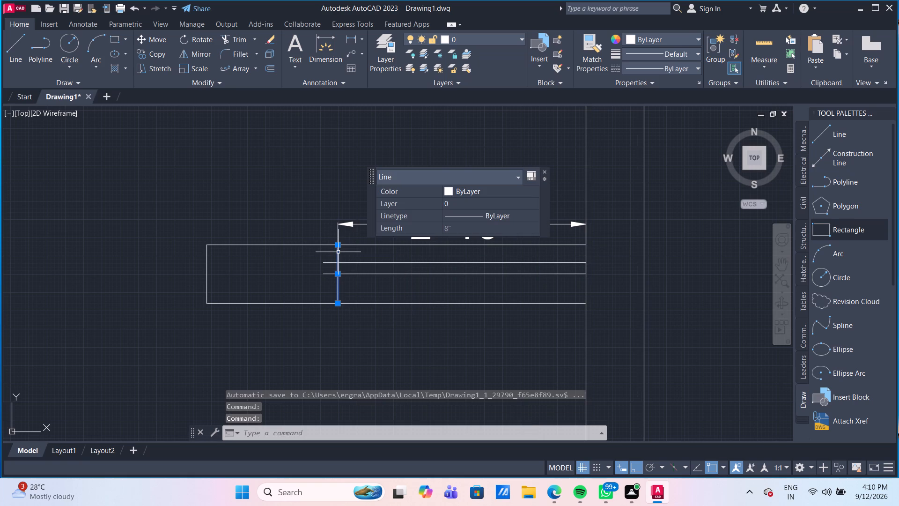
key("m")
key("Return")
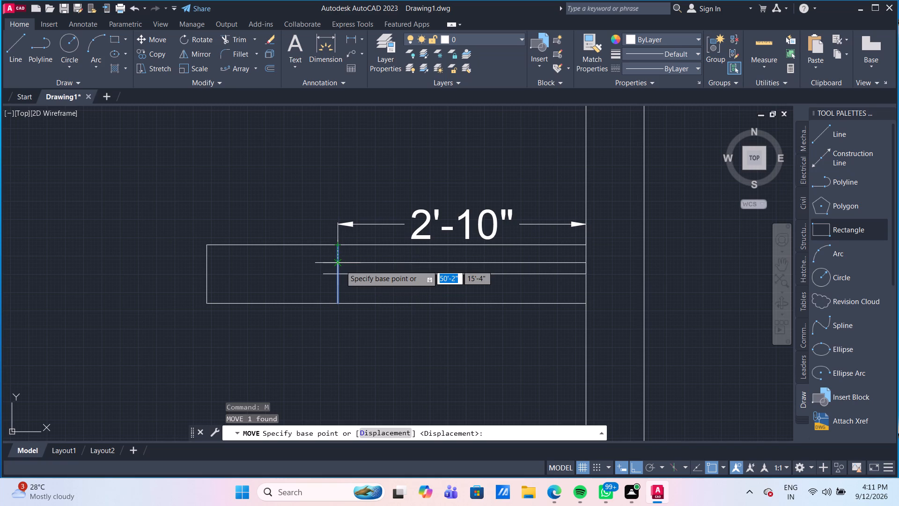
left_click(340, 265)
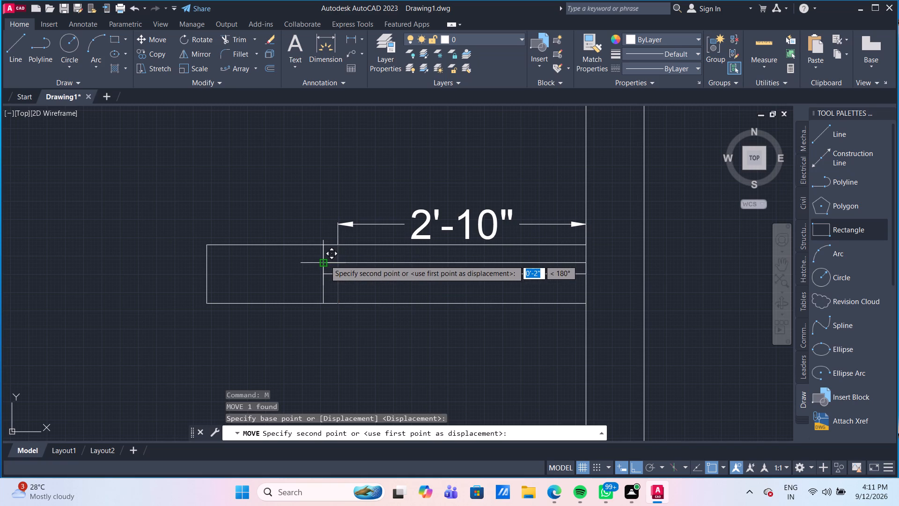
left_click(325, 260)
key("Return")
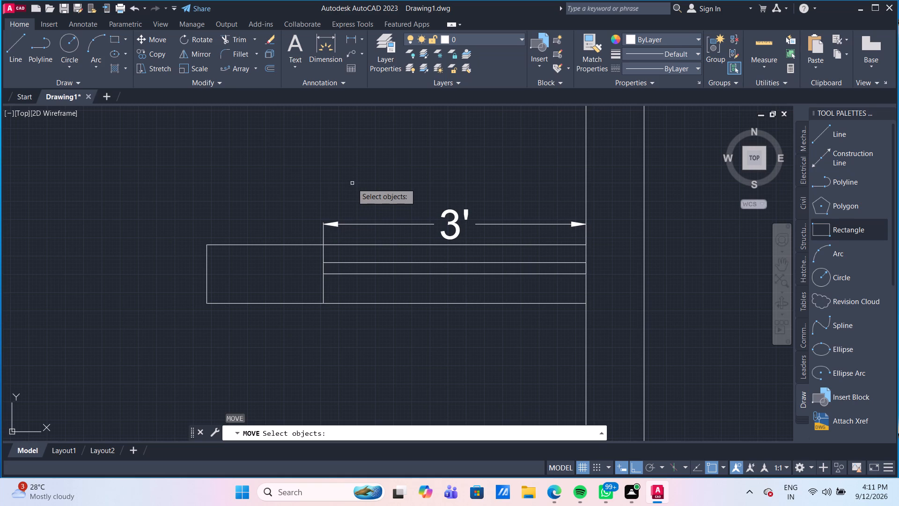
key("Escape")
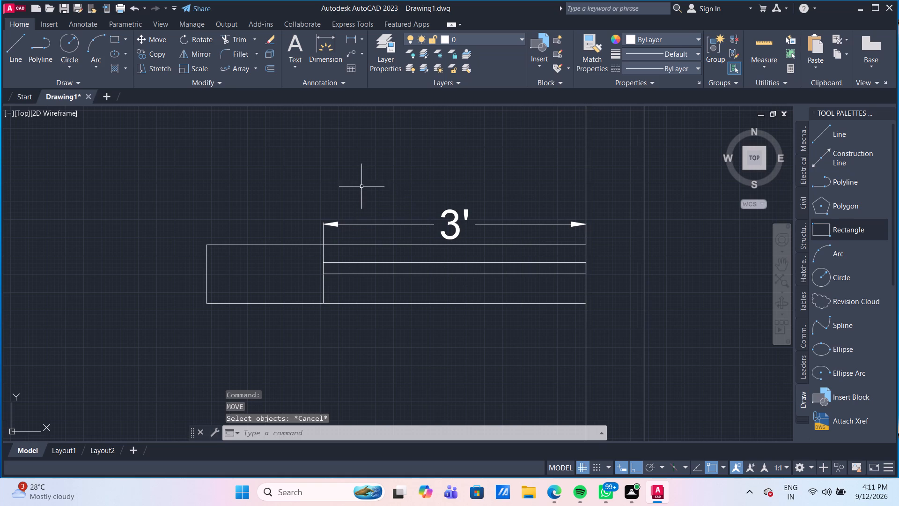
Delete the width dimension above the new window.
left_click(427, 223)
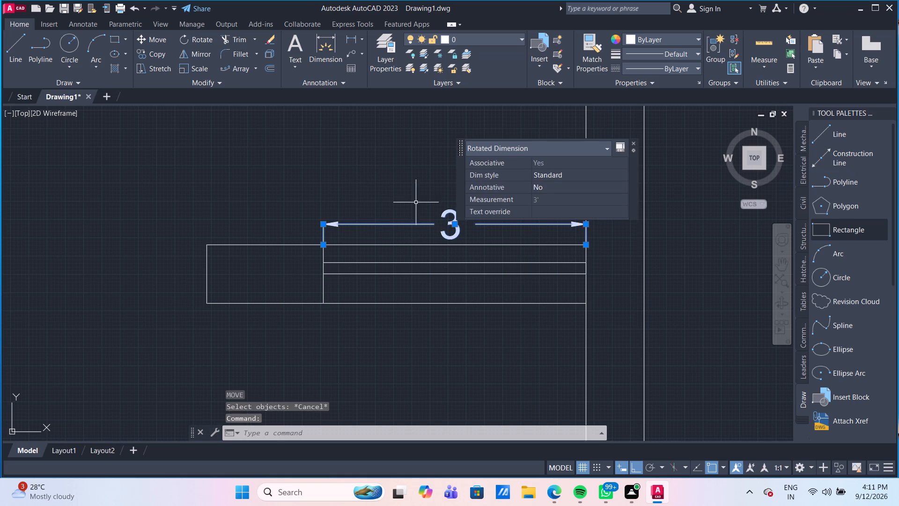
key("Delete")
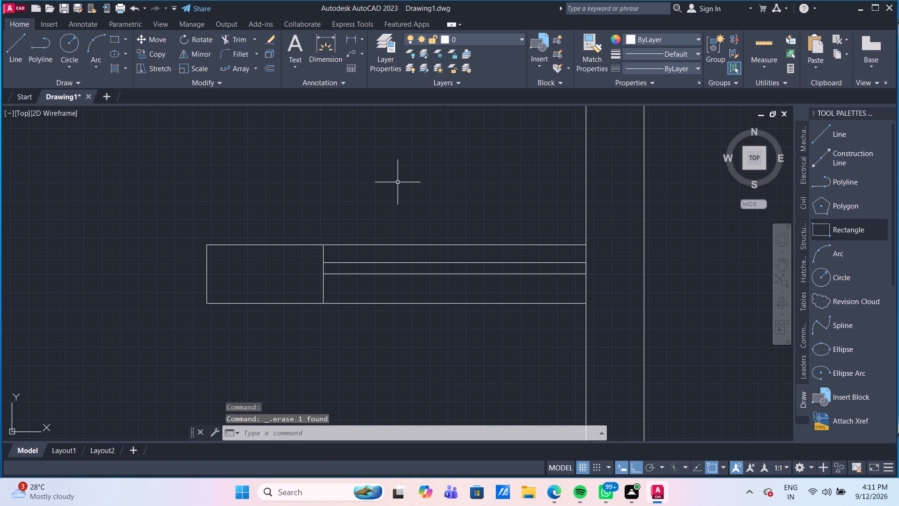
Delete the new window's upper glazing line and the extra line at its right end along the outer wall.
scroll(401, 185, "down", 3)
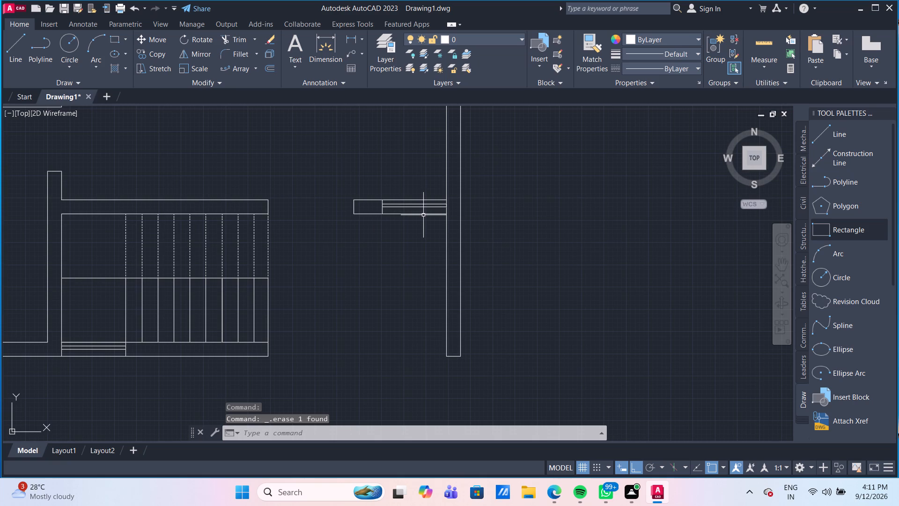
scroll(423, 215, "down", 2)
scroll(417, 200, "up", 2)
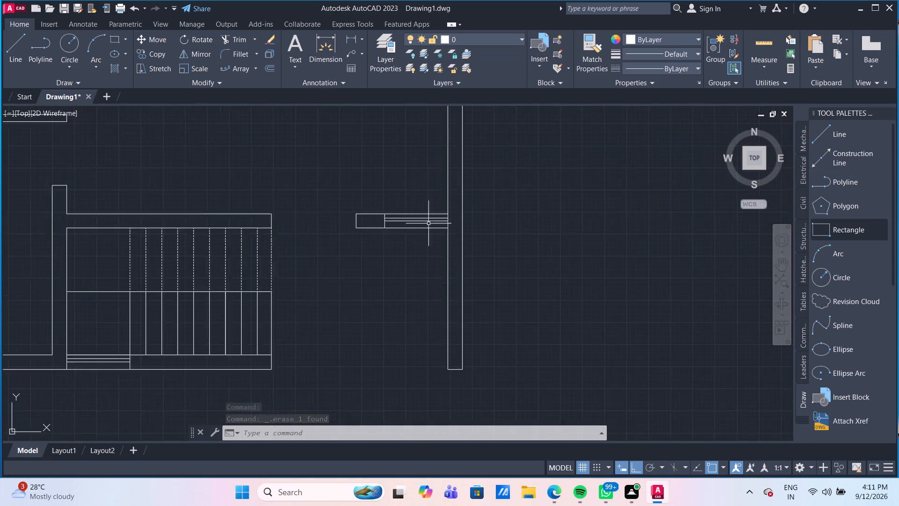
scroll(429, 224, "up", 5)
middle_click_drag(411, 208, 413, 210)
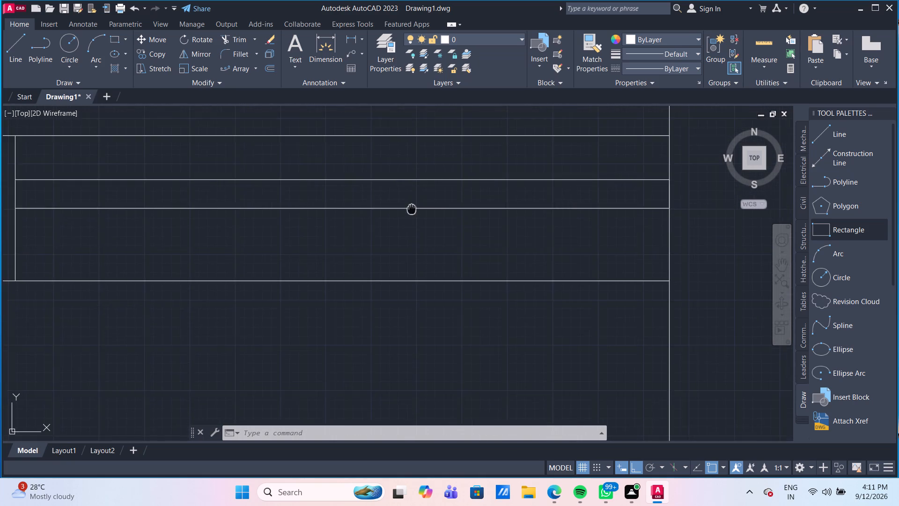
middle_click_drag(413, 210, 431, 260)
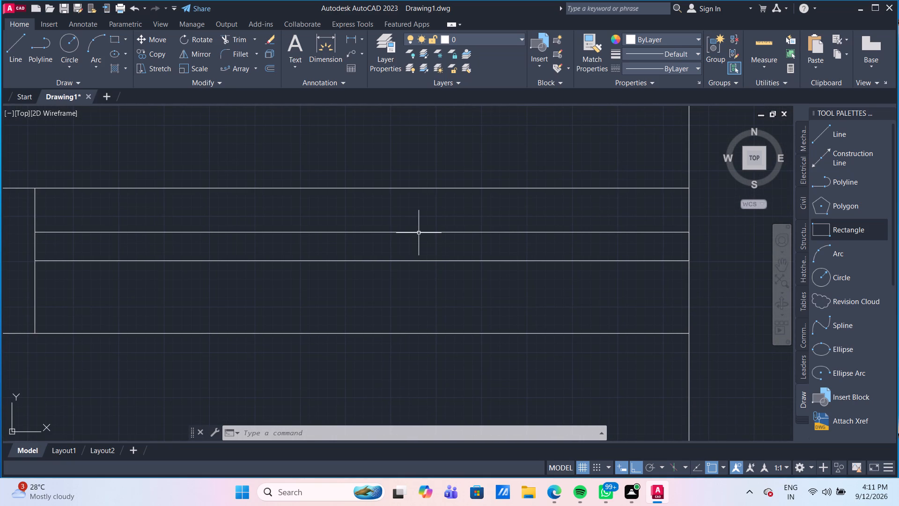
left_click(419, 233)
key("Delete")
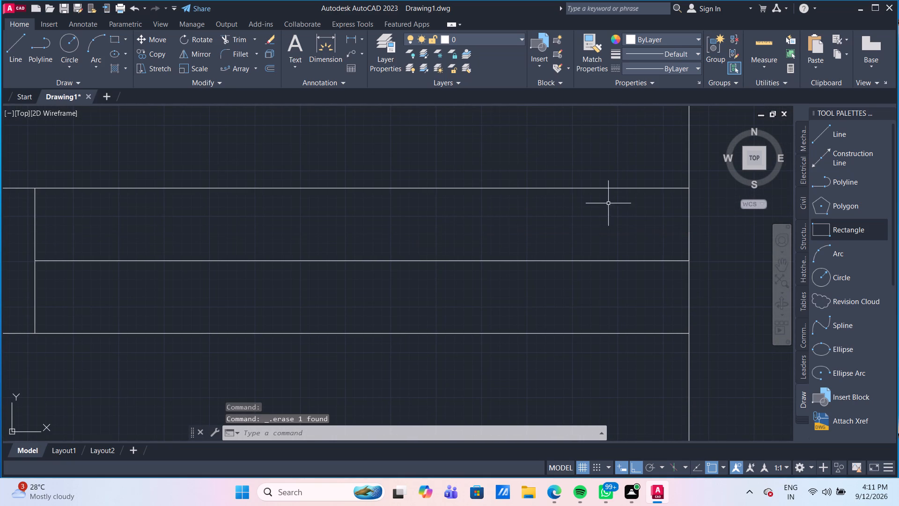
left_click(688, 239)
key("Delete")
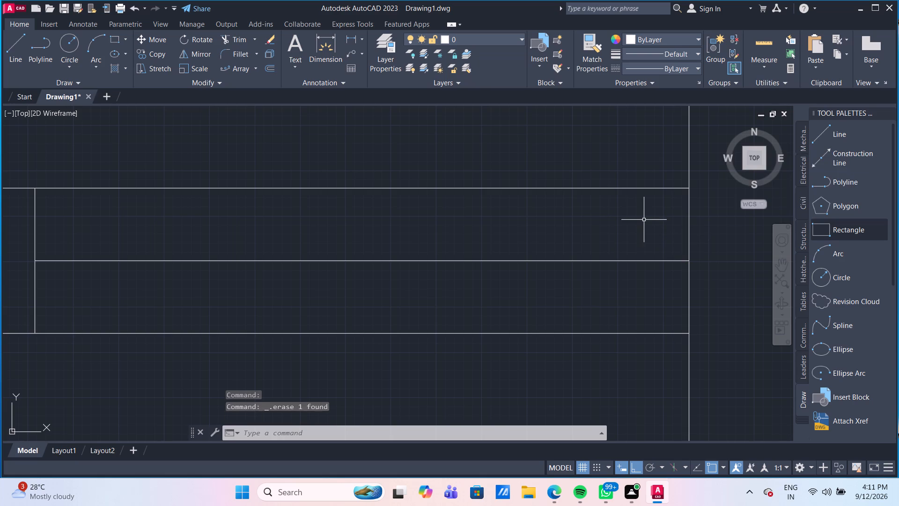
Offset the new window's mid-wall glazing line 2" upward using the Through option.
key("o")
key("Return")
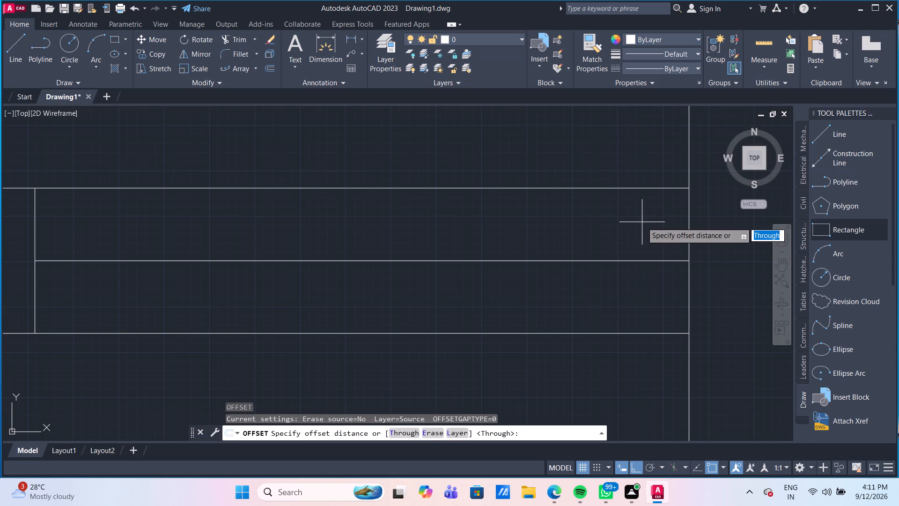
key("Return")
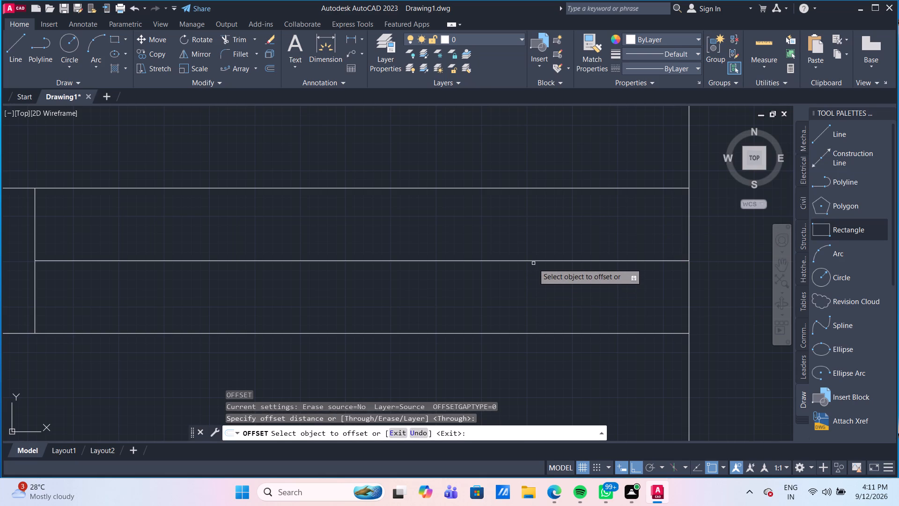
left_click(534, 262)
type("2\"")
key("Return")
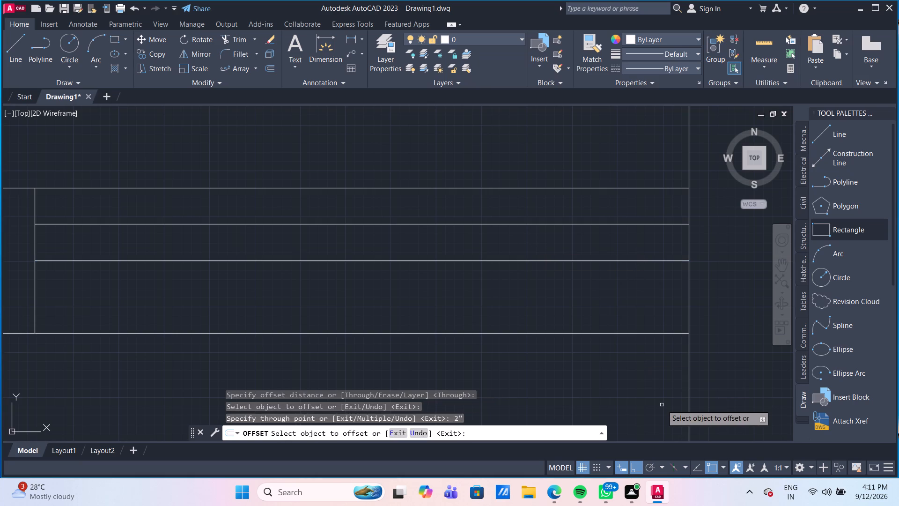
Examine the whole floor plan, its upper rooms and the staircase area around the new window.
scroll(662, 405, "down", 2)
scroll(612, 411, "down", 3)
scroll(569, 360, "down", 4)
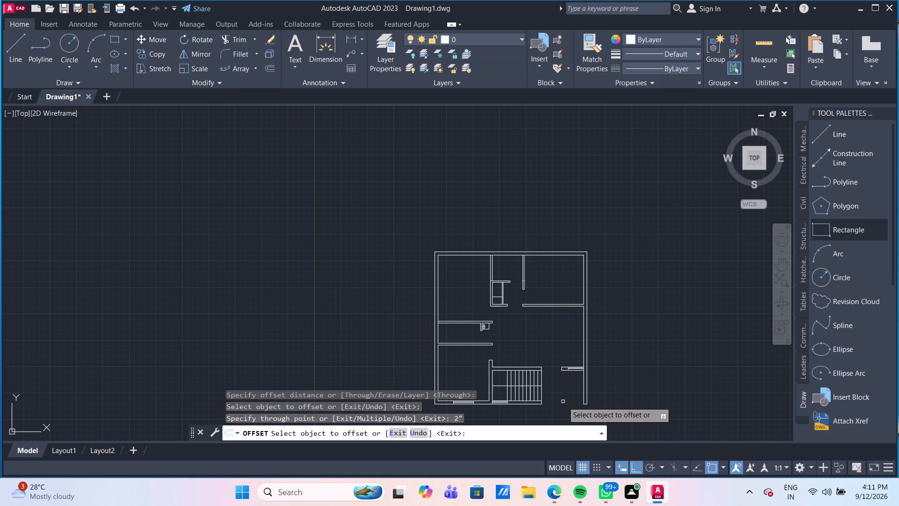
scroll(584, 368, "up", 1)
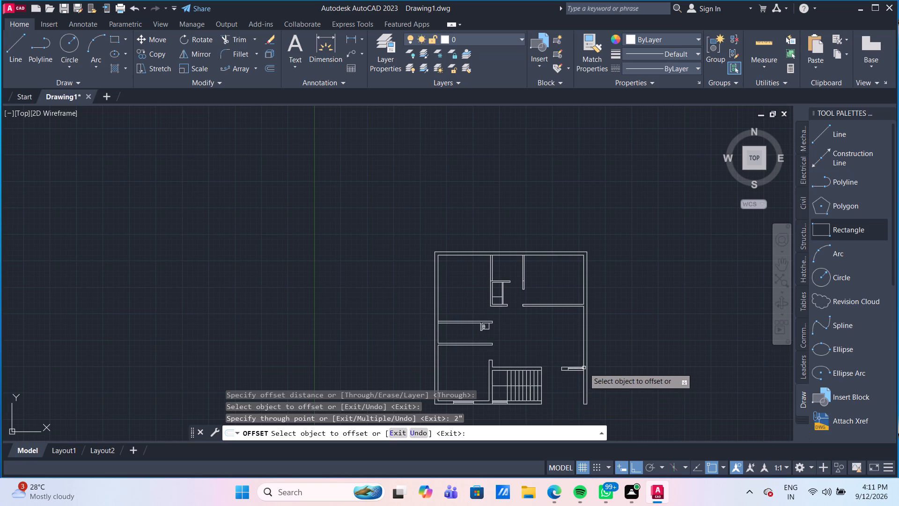
scroll(584, 368, "up", 1)
scroll(524, 372, "down", 1)
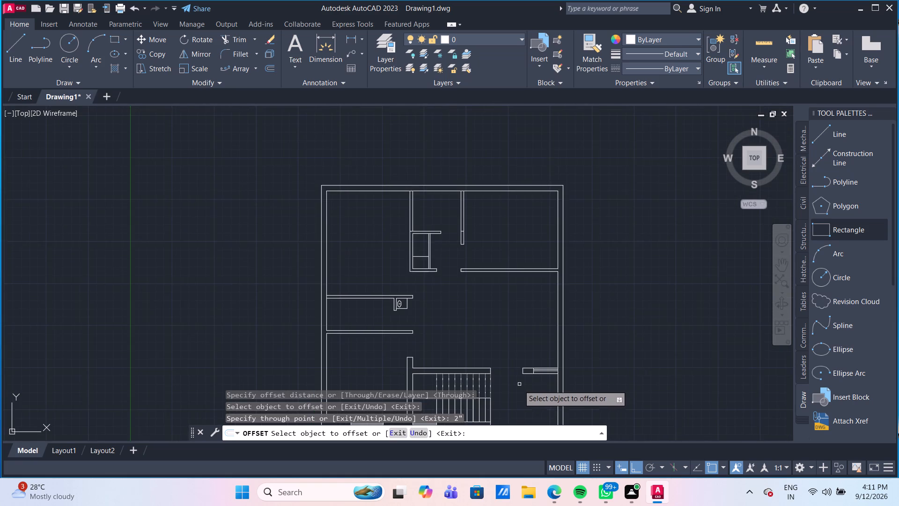
scroll(518, 387, "down", 1)
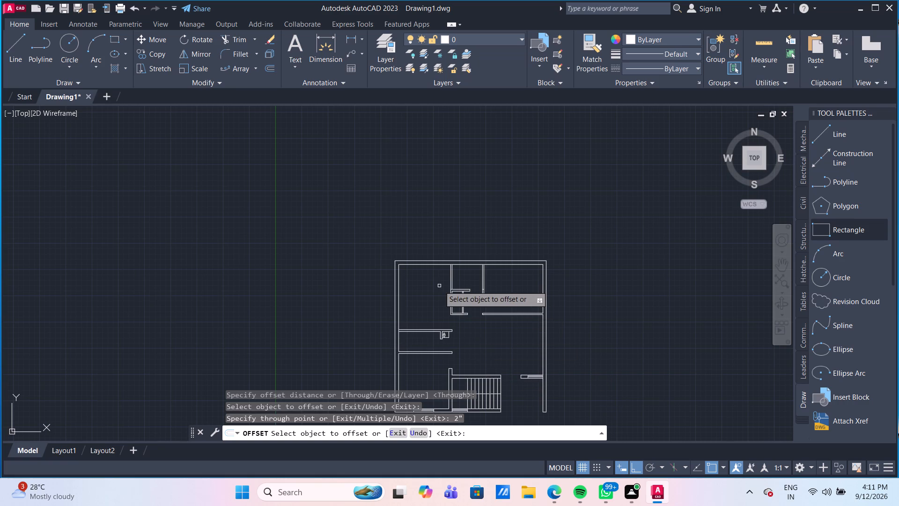
scroll(439, 286, "up", 1)
scroll(485, 268, "up", 4)
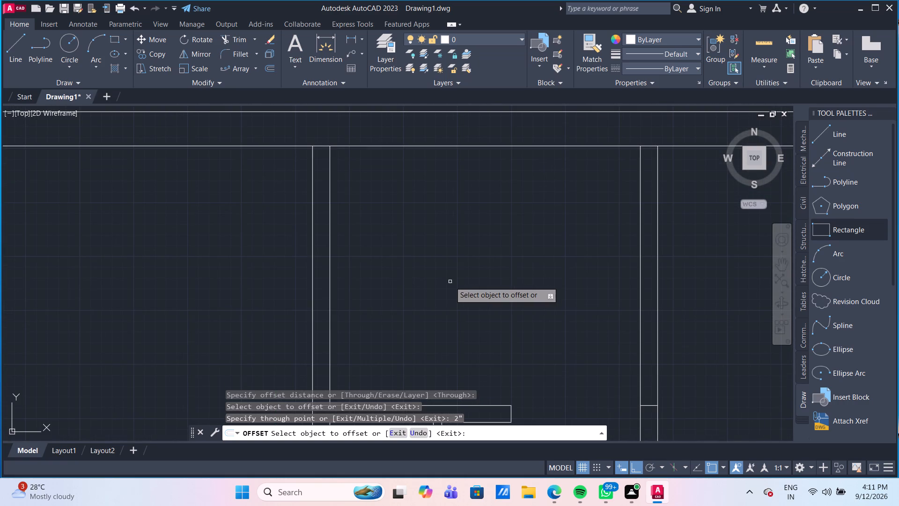
scroll(450, 282, "down", 5)
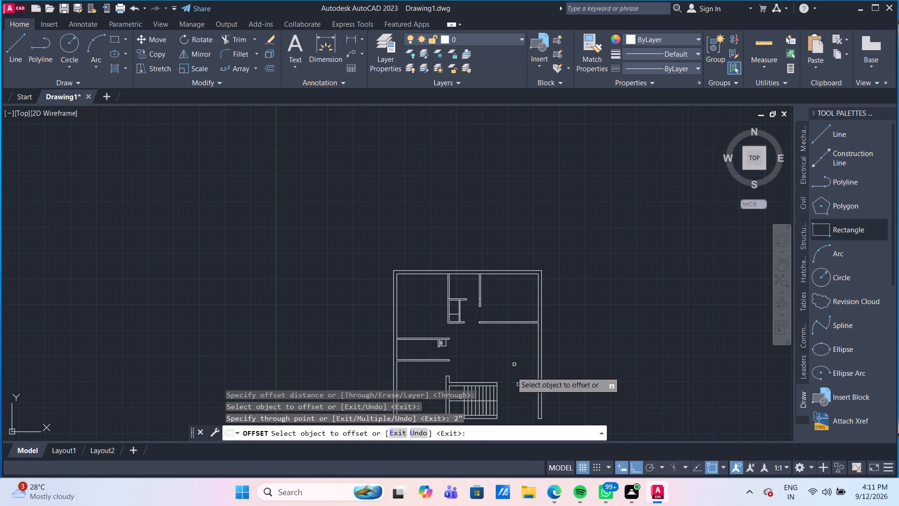
key("Escape")
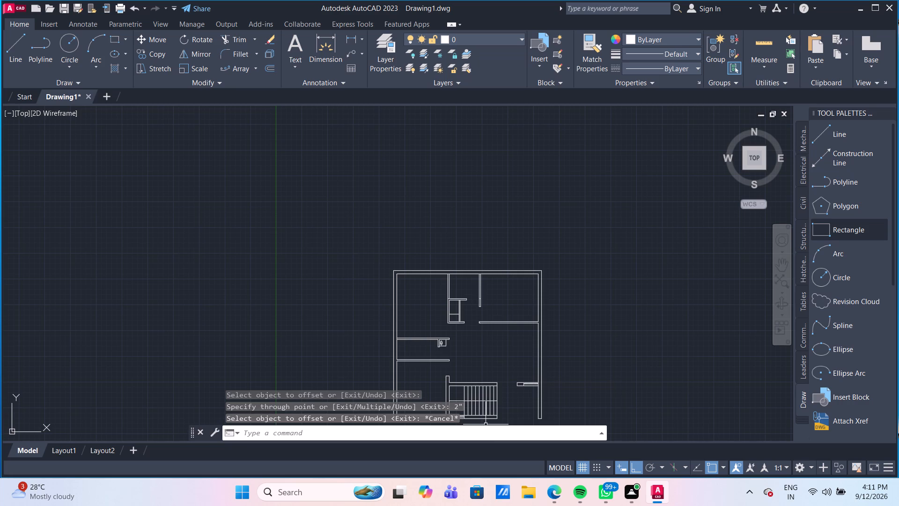
scroll(663, 320, "down", 2)
scroll(627, 380, "up", 2)
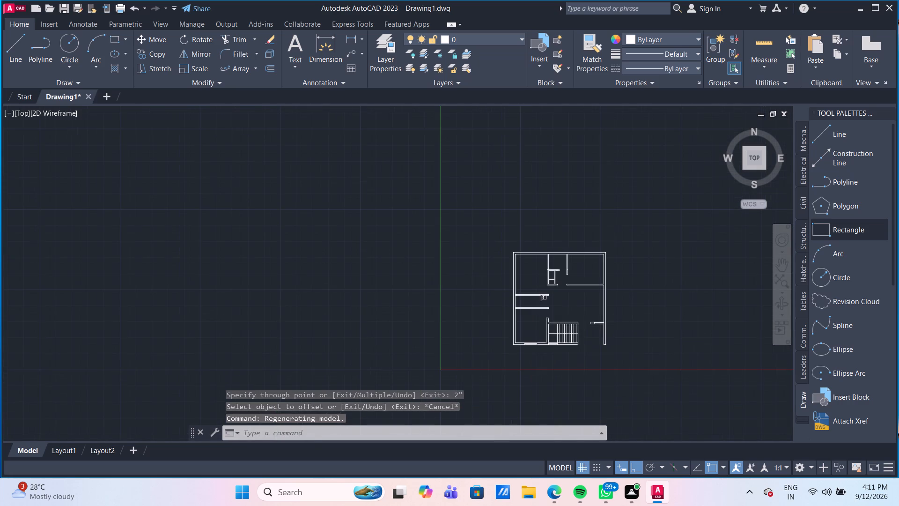
scroll(566, 317, "up", 3)
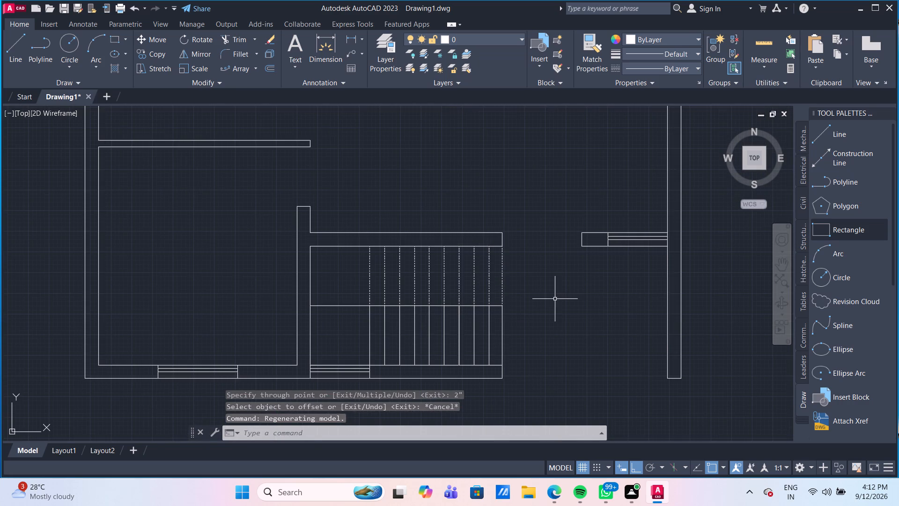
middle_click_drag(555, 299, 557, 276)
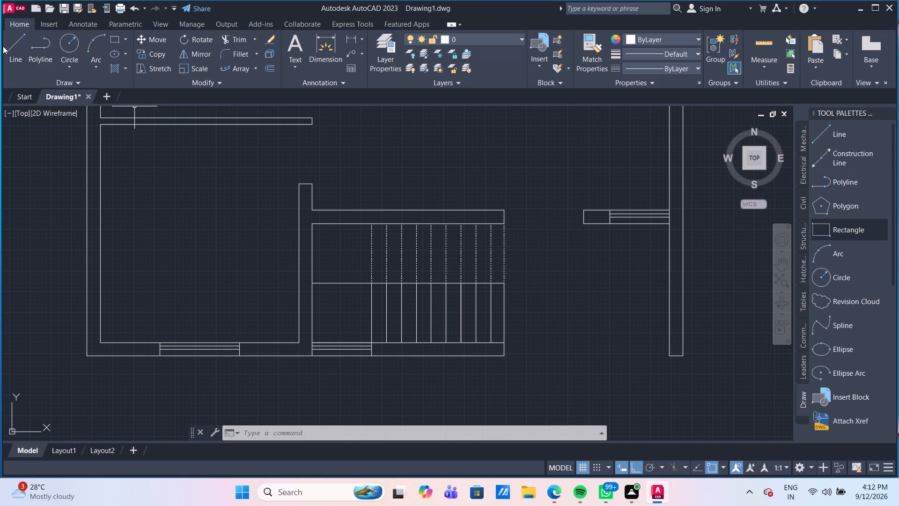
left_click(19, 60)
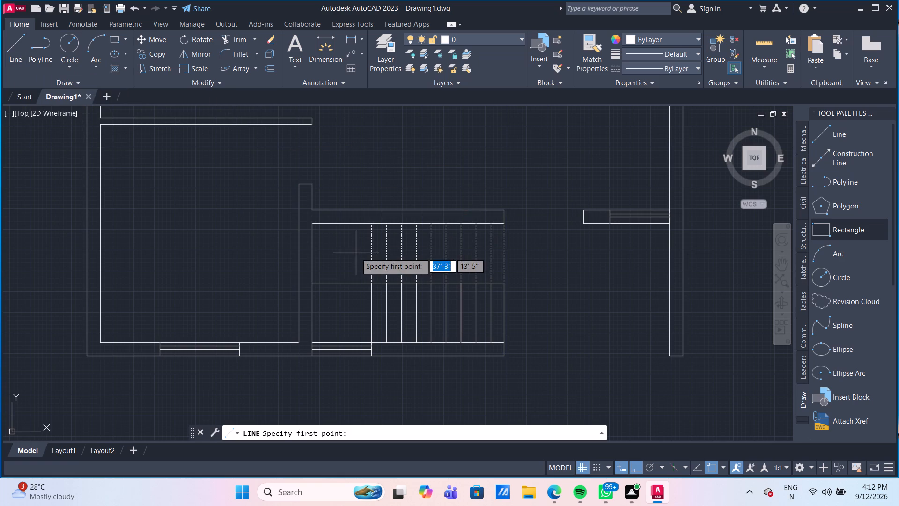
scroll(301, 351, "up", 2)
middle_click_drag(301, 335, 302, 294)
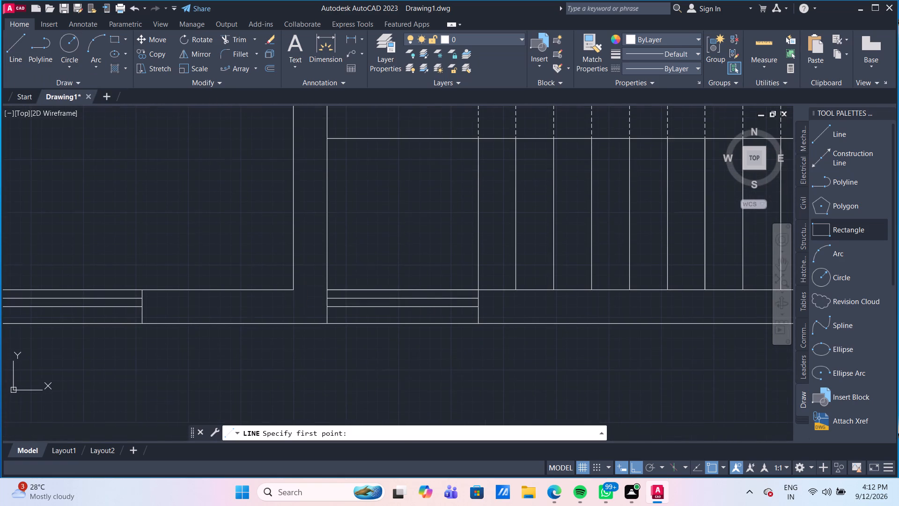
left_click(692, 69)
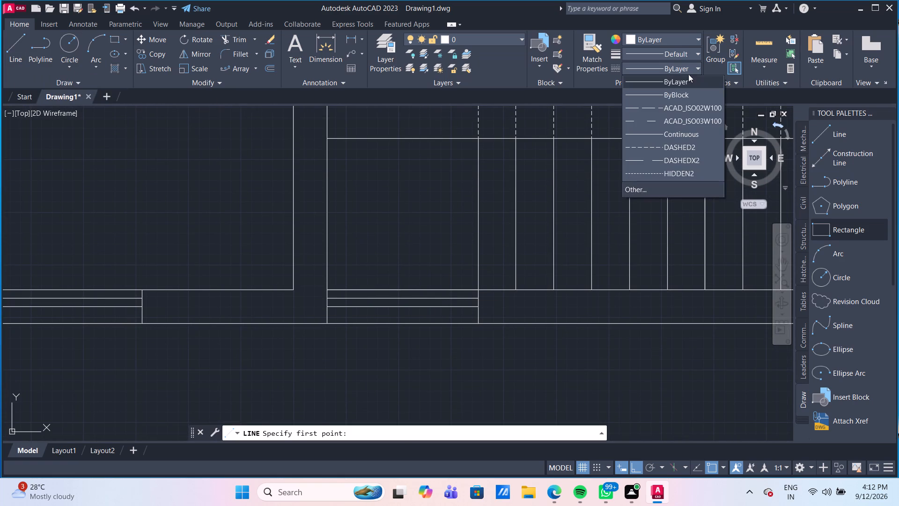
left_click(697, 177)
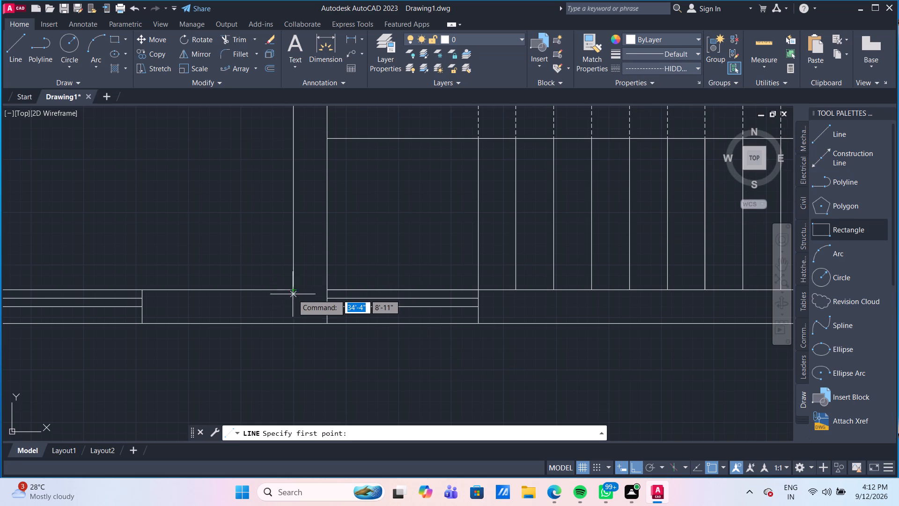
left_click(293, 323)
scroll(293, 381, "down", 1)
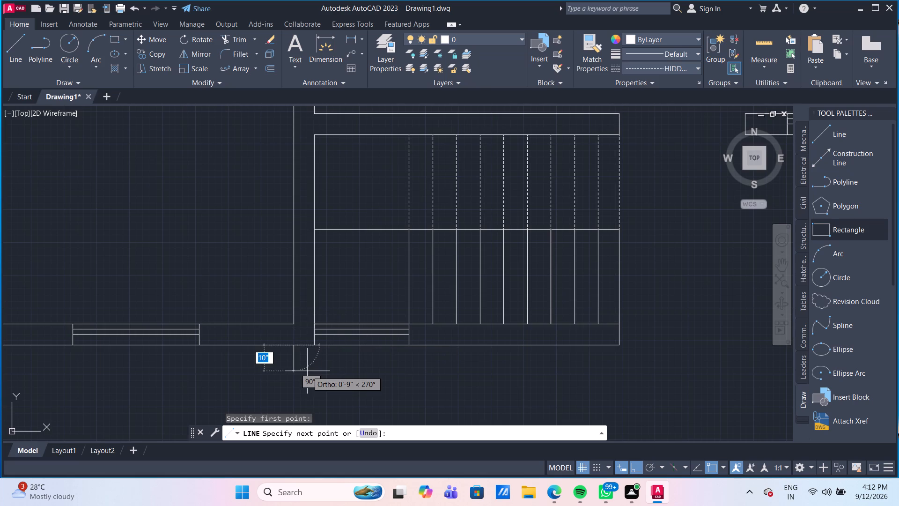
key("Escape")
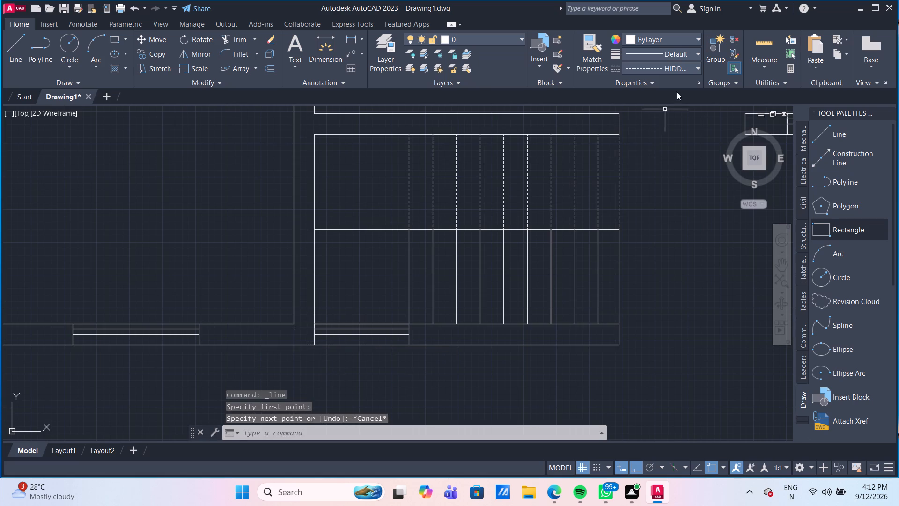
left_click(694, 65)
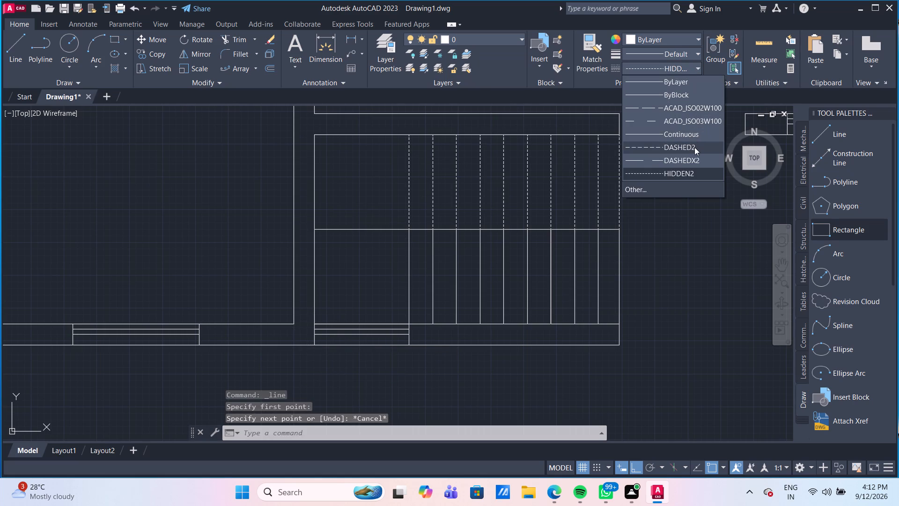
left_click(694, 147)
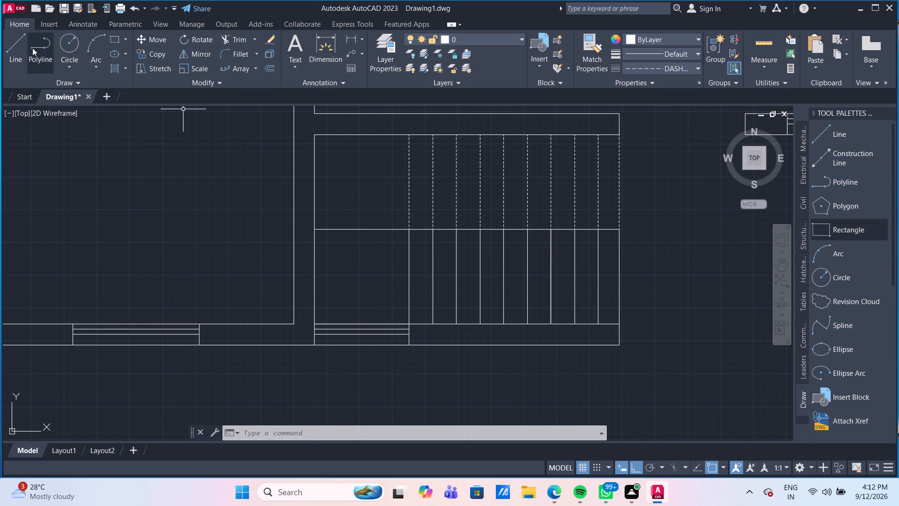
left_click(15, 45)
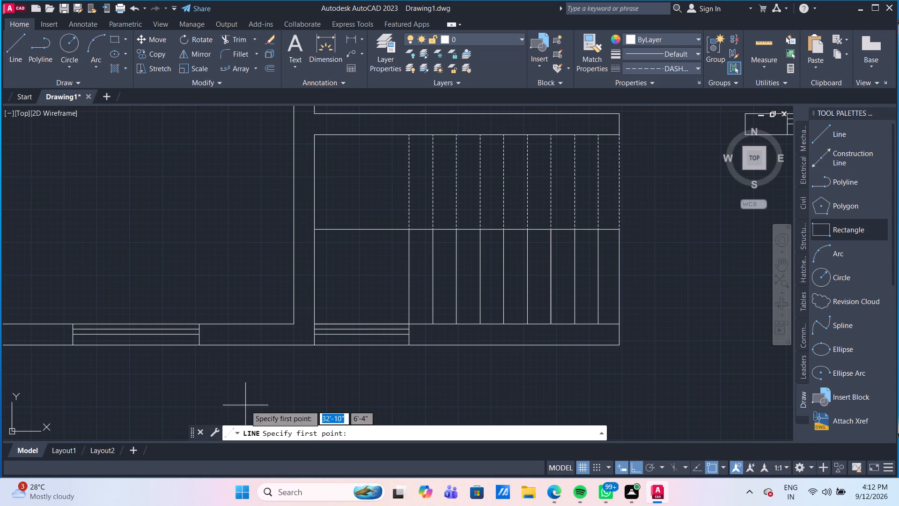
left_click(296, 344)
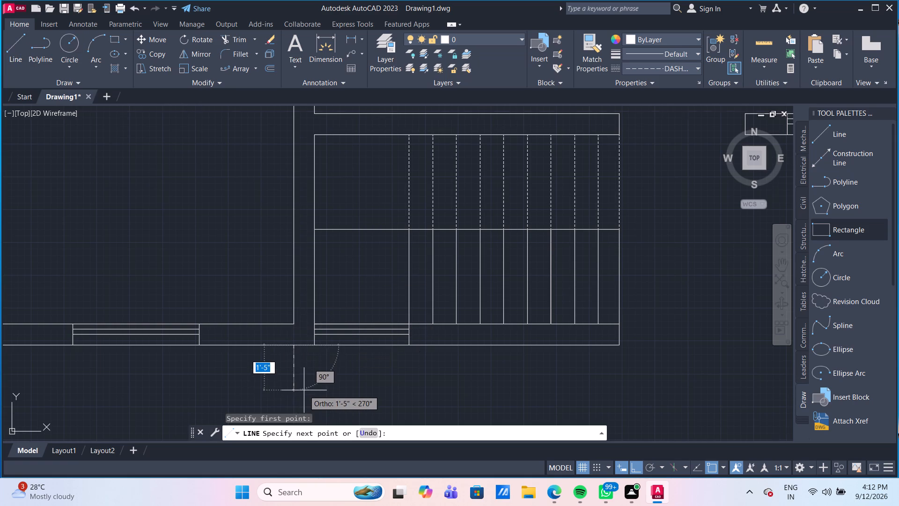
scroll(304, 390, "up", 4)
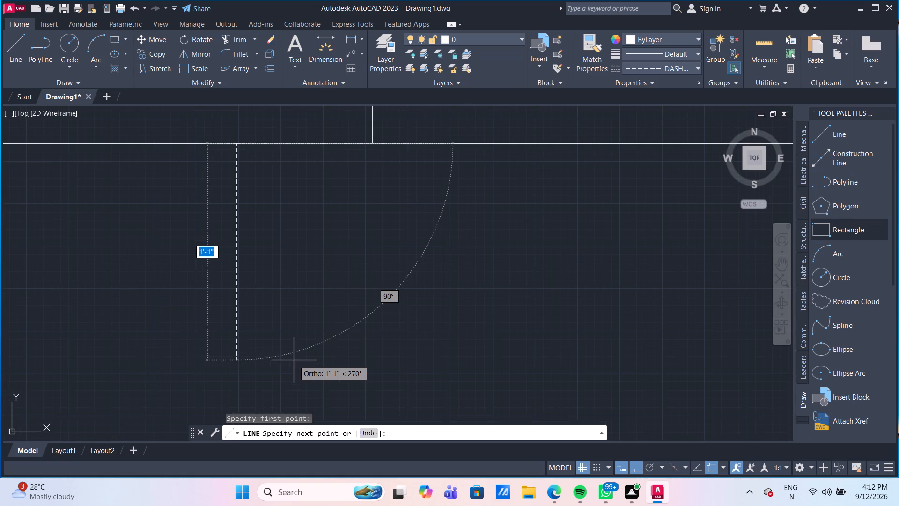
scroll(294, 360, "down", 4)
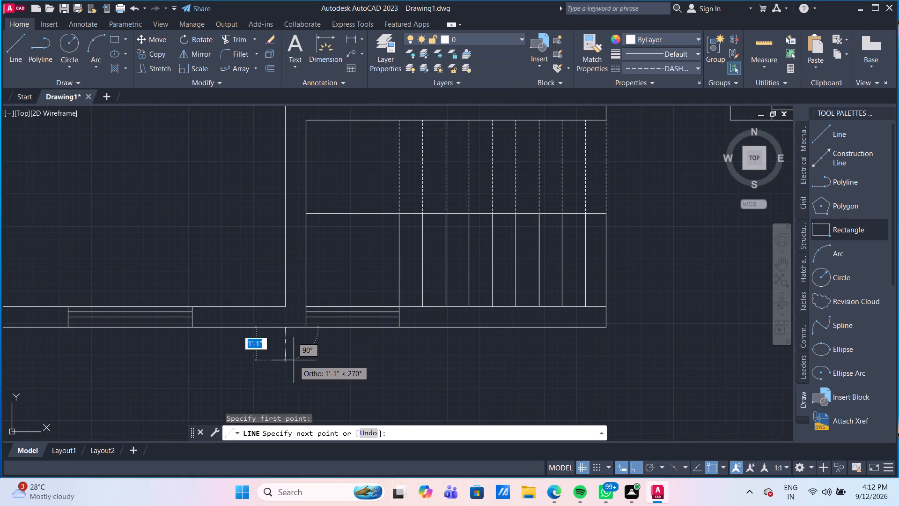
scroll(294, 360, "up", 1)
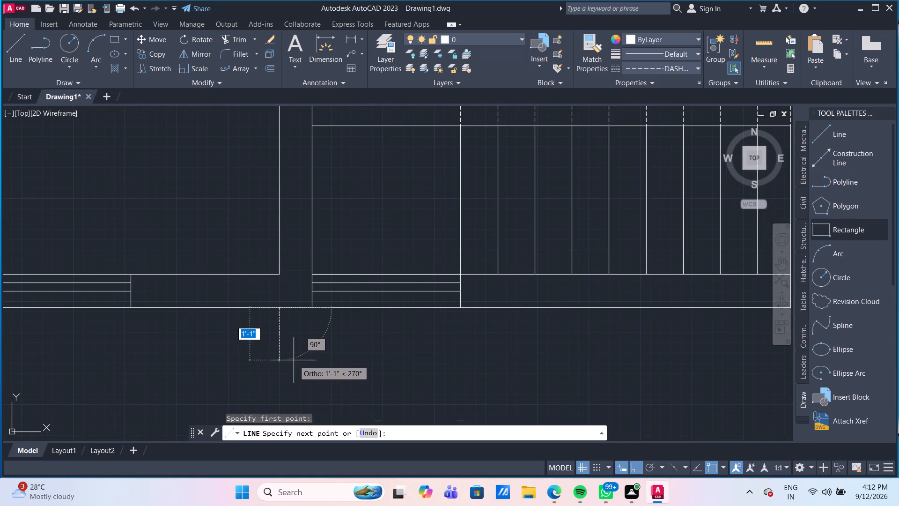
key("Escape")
Start a line in the dashed treads' DASHEDX2 linetype, downward from the bottom outer wall's outer edge, aligned with the staircase wall's left face.
middle_click_drag(517, 227, 510, 275)
left_click(492, 163)
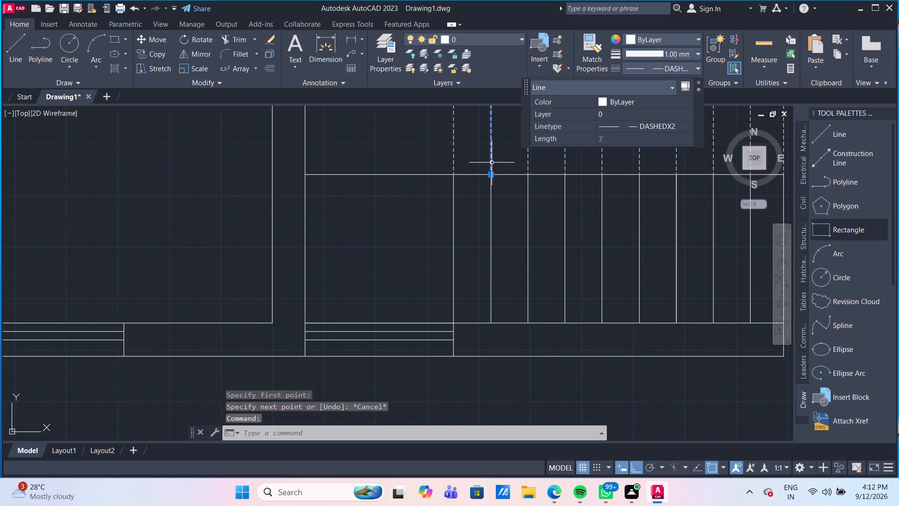
key("Escape")
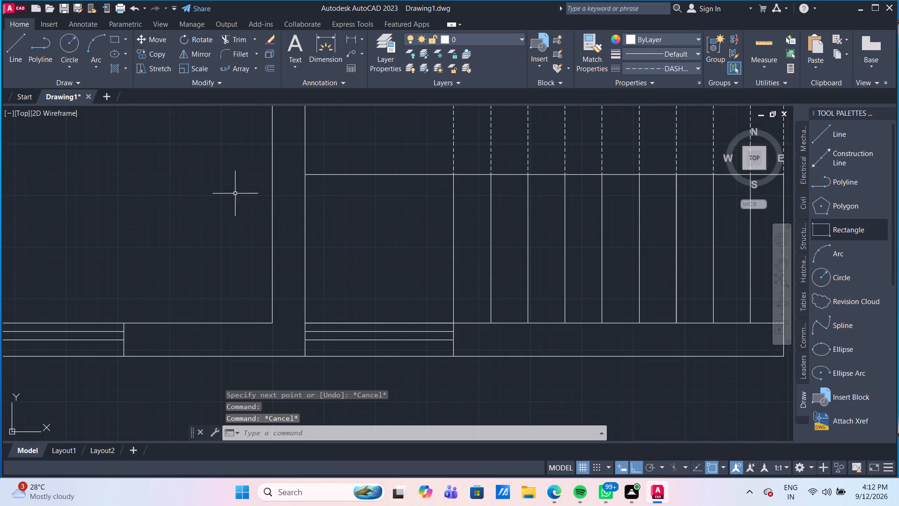
left_click(14, 43)
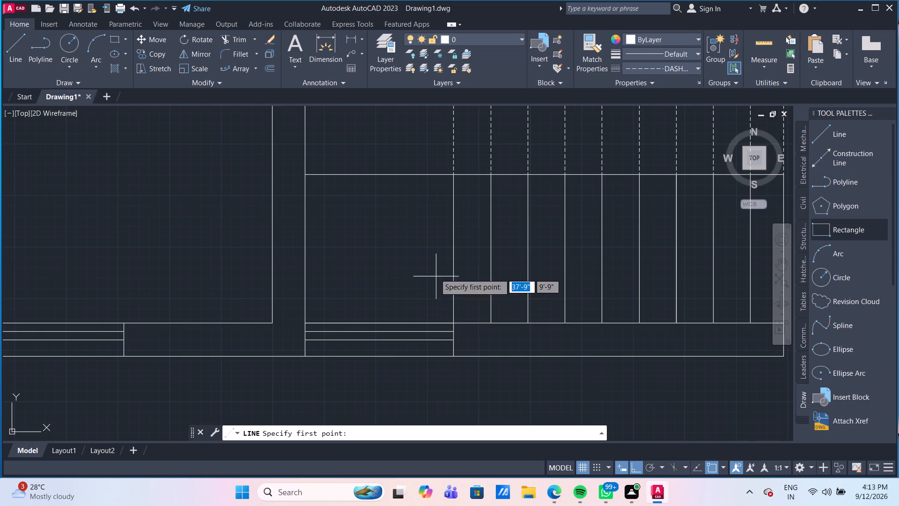
middle_click_drag(414, 227, 398, 164)
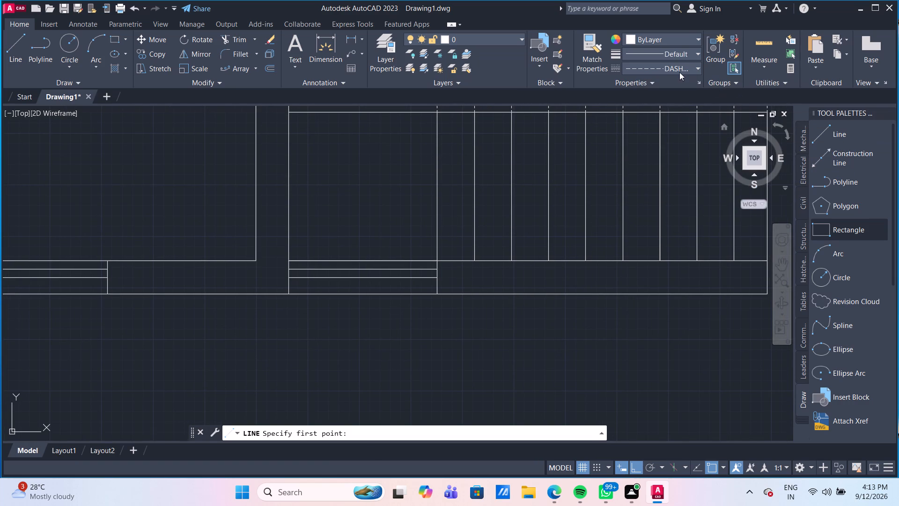
left_click(679, 70)
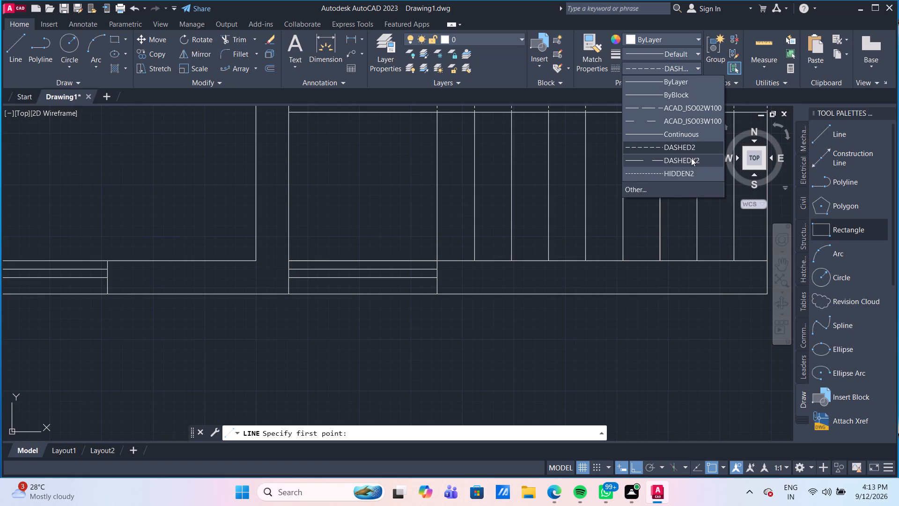
left_click(691, 158)
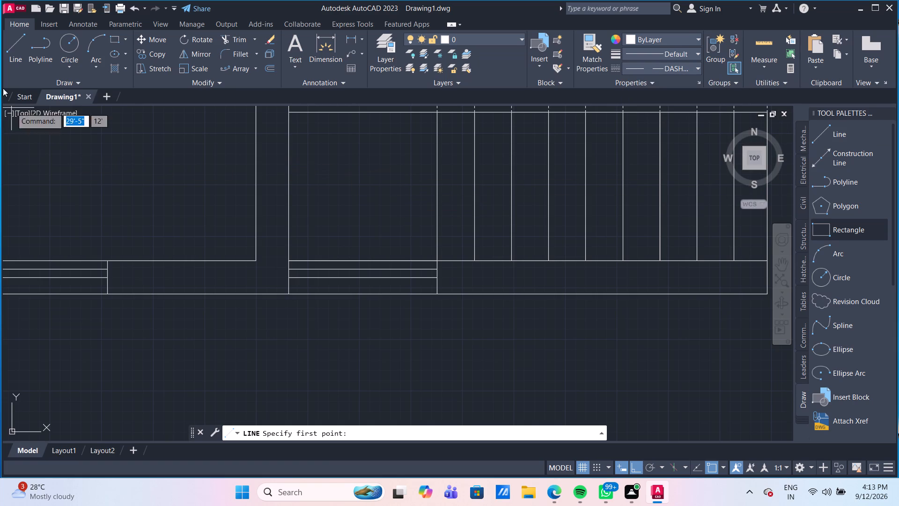
left_click(14, 52)
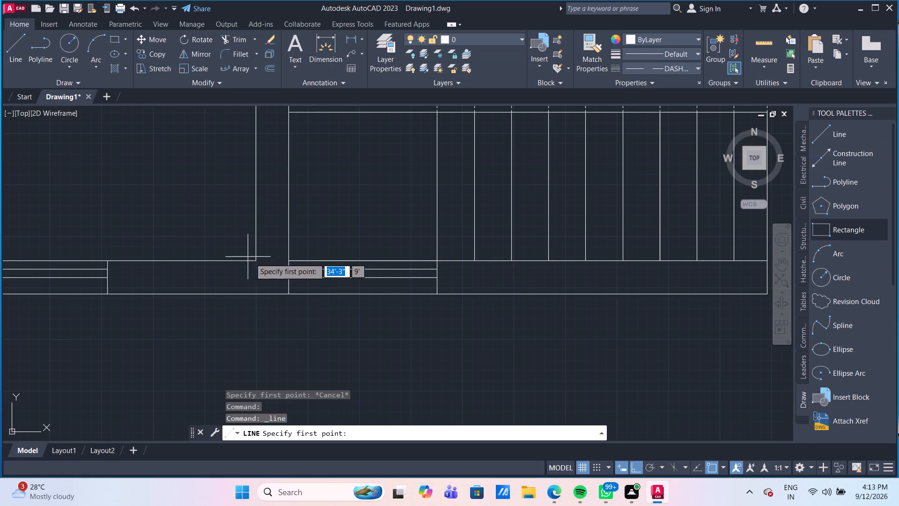
left_click(257, 297)
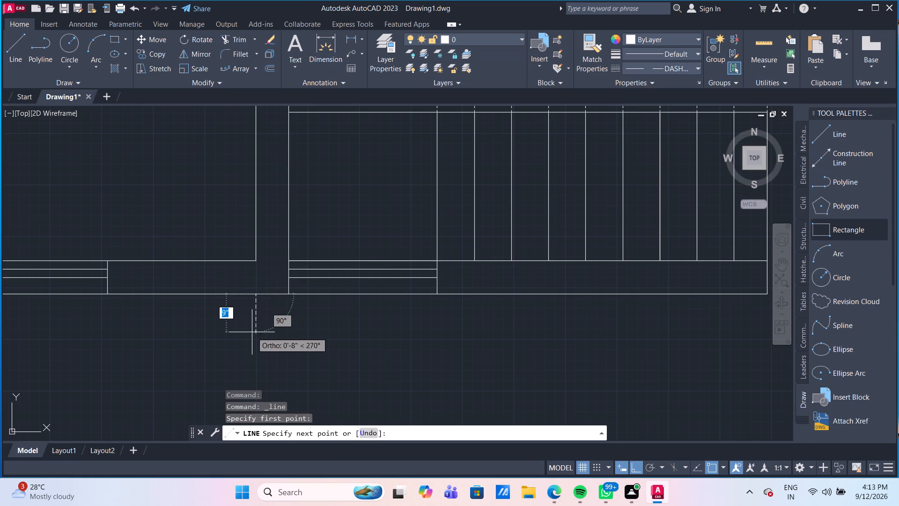
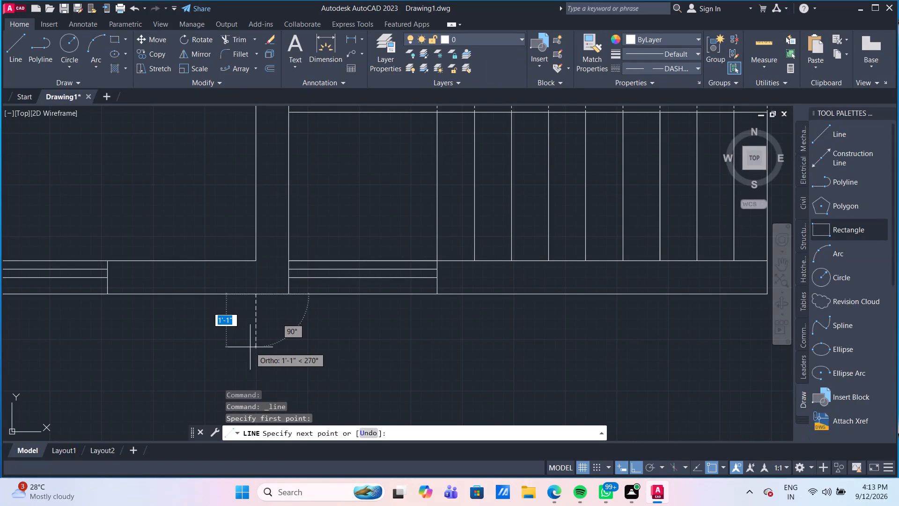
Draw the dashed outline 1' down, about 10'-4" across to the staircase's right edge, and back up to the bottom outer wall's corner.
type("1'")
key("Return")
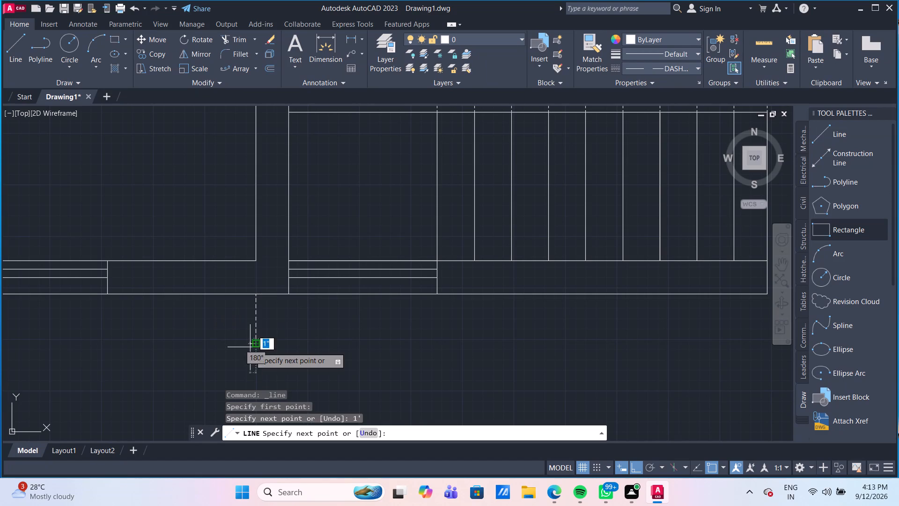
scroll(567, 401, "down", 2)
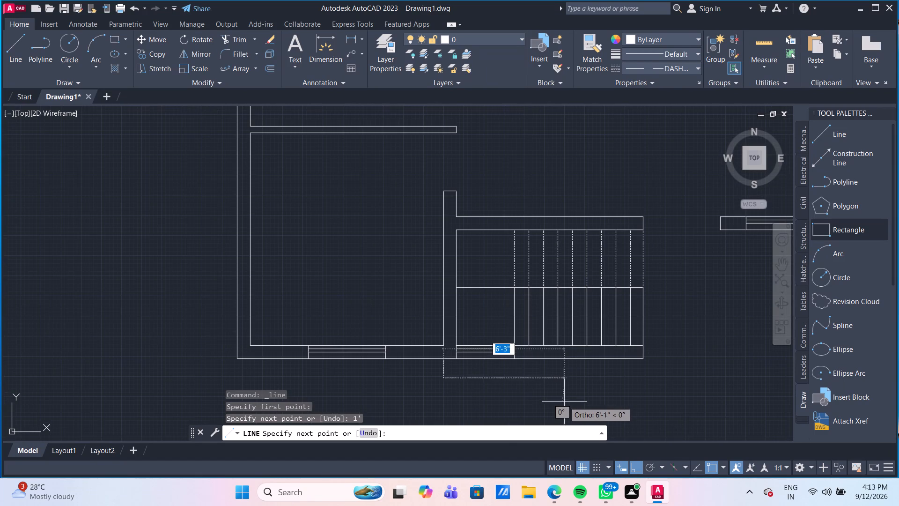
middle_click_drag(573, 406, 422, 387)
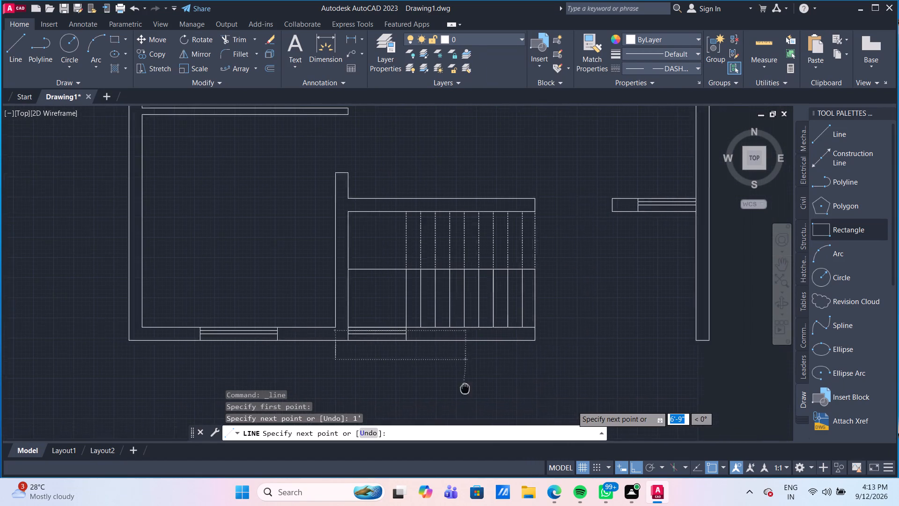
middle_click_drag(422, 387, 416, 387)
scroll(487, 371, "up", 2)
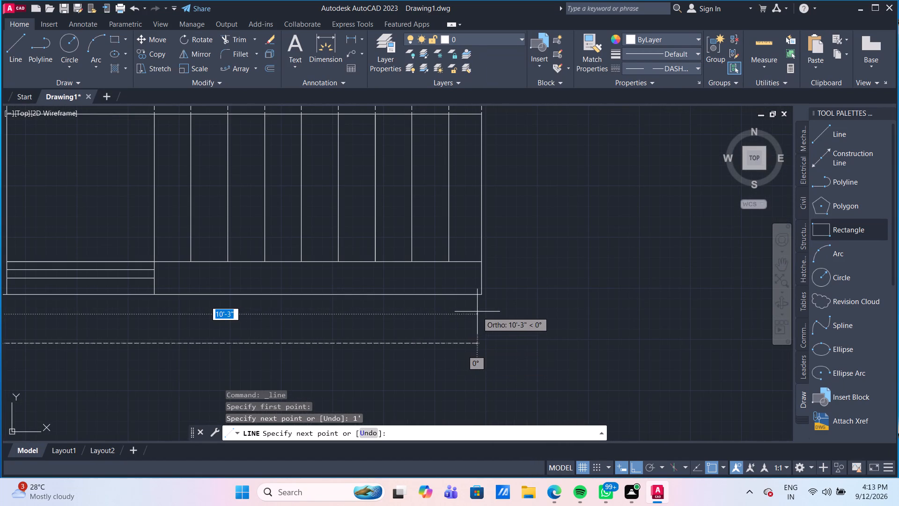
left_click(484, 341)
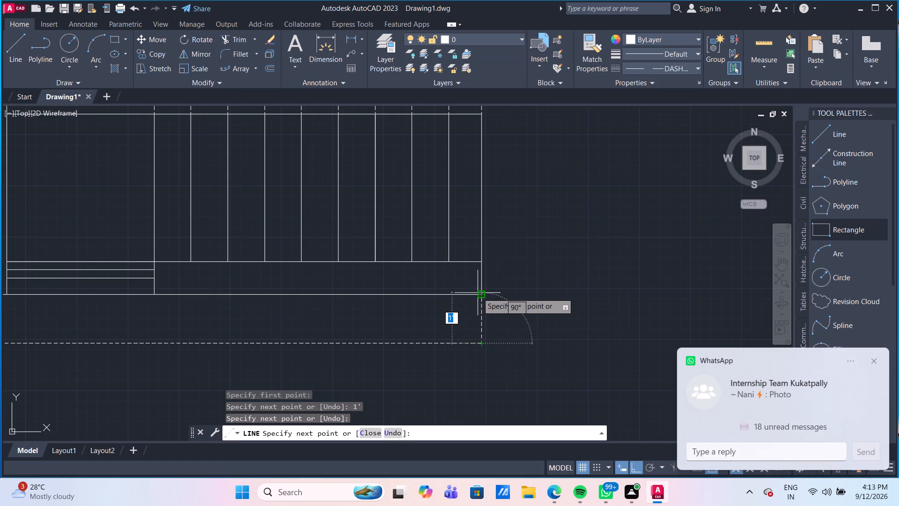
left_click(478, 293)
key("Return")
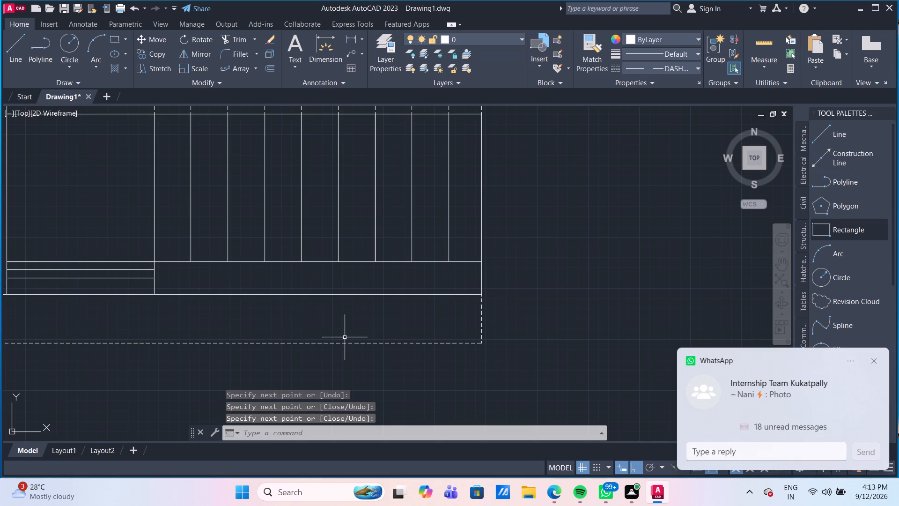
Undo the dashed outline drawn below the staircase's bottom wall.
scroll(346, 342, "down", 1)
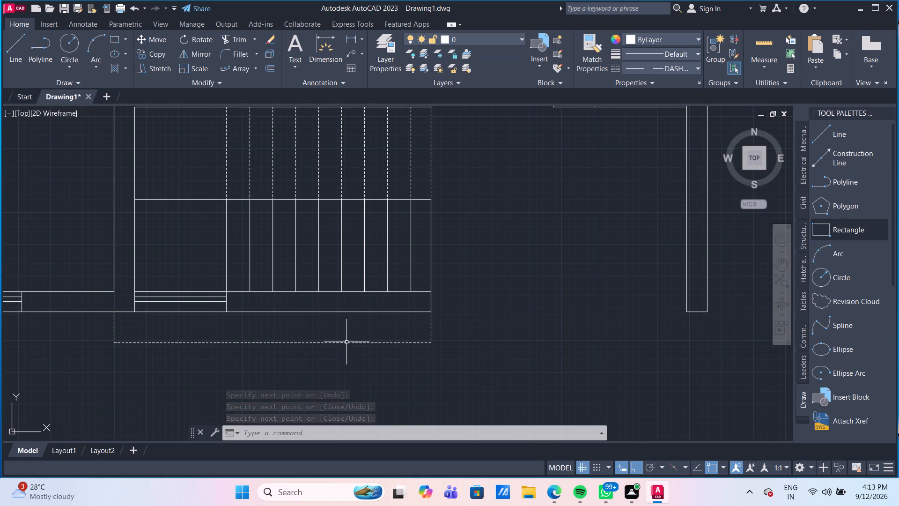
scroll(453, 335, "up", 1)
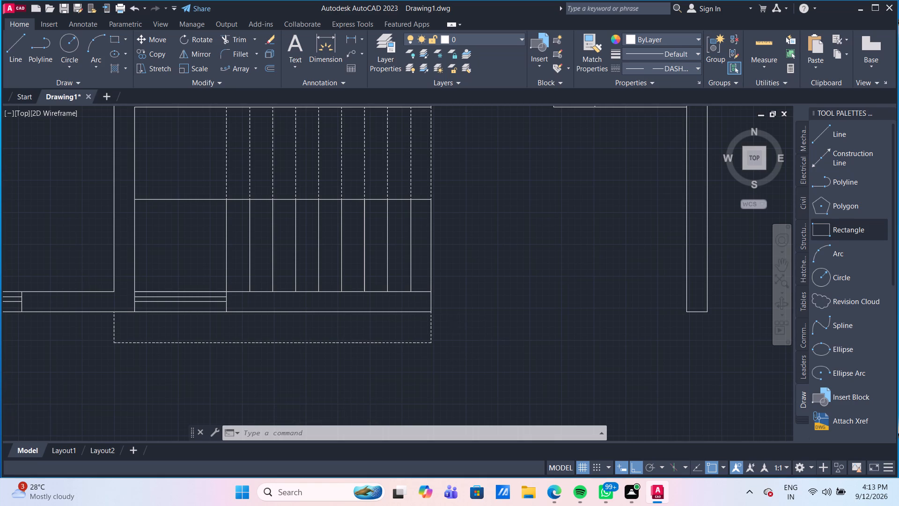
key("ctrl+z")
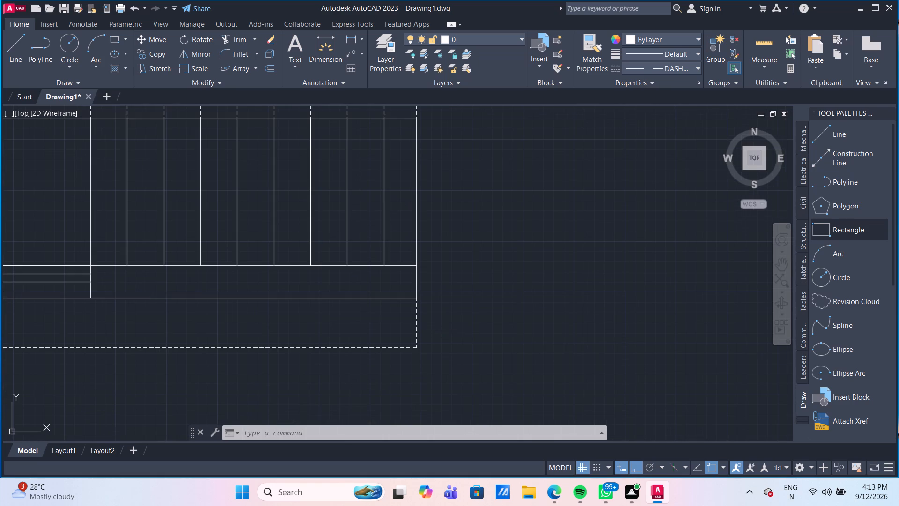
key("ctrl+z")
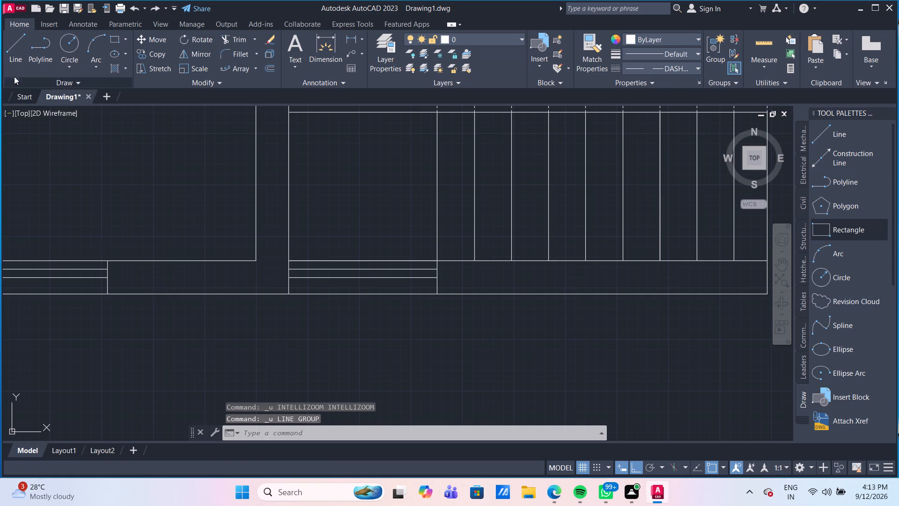
Draw a dashed outline from the staircase wall's left face: 1' down, about 19'-4" across, and up to the right outer wall's bottom outer corner.
left_click(14, 63)
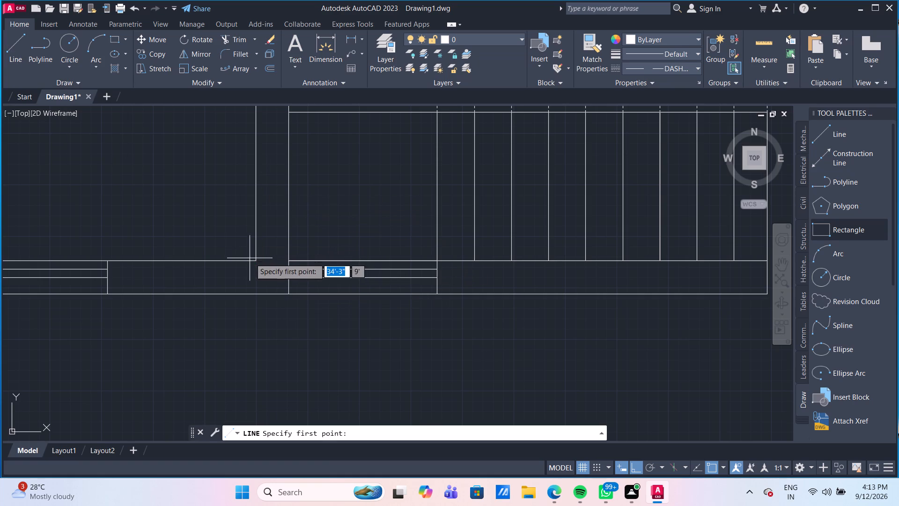
left_click(258, 298)
type("1'")
key("Return")
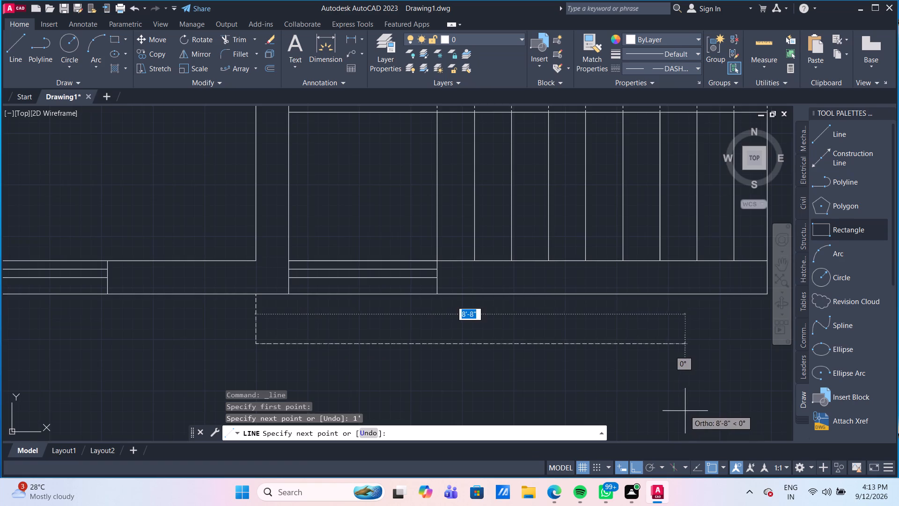
scroll(683, 409, "down", 5)
scroll(737, 381, "up", 1)
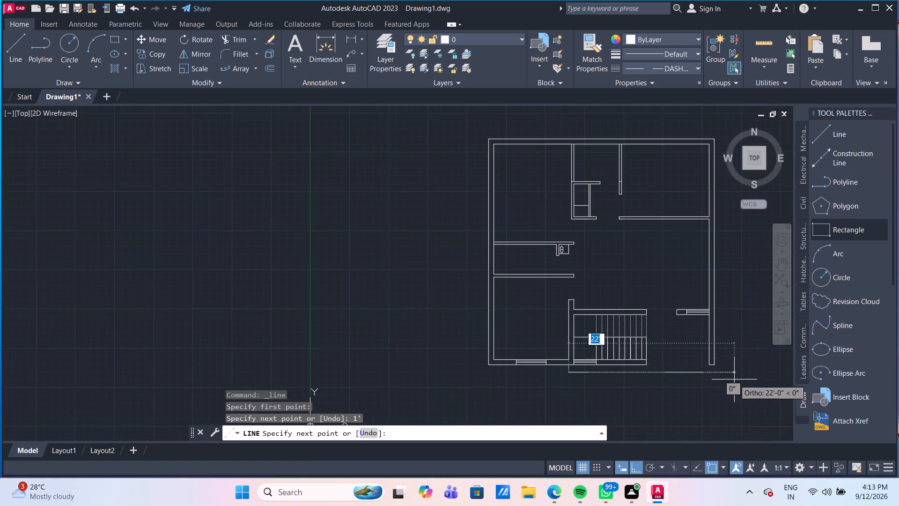
scroll(734, 379, "up", 6)
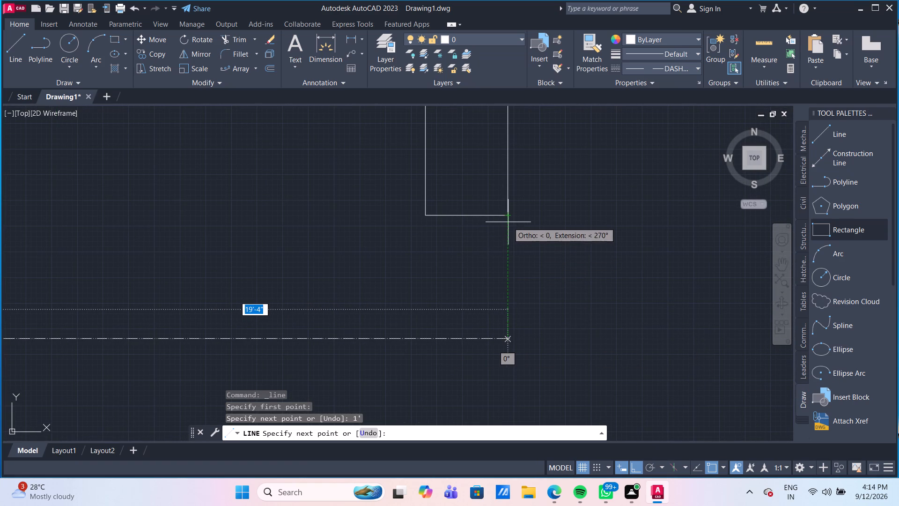
left_click(509, 337)
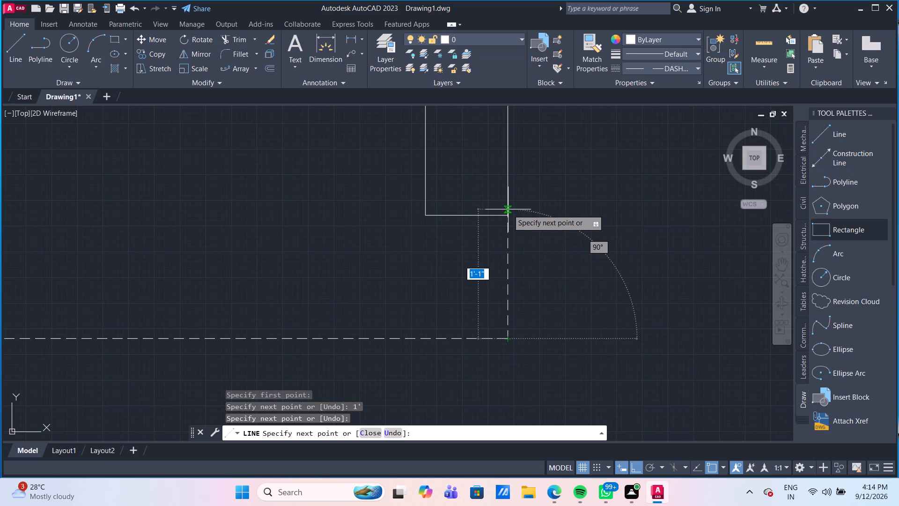
left_click(507, 213)
key("Return")
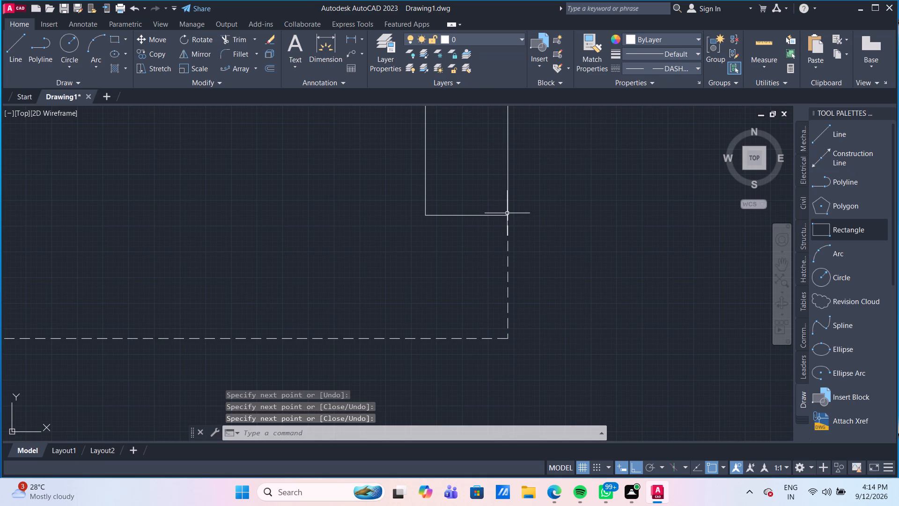
Examine the new dashed outline, the staircase and the opening beside the right outer wall.
scroll(228, 257, "down", 3)
middle_click_drag(228, 258, 342, 308)
scroll(232, 258, "down", 1)
scroll(256, 302, "up", 2)
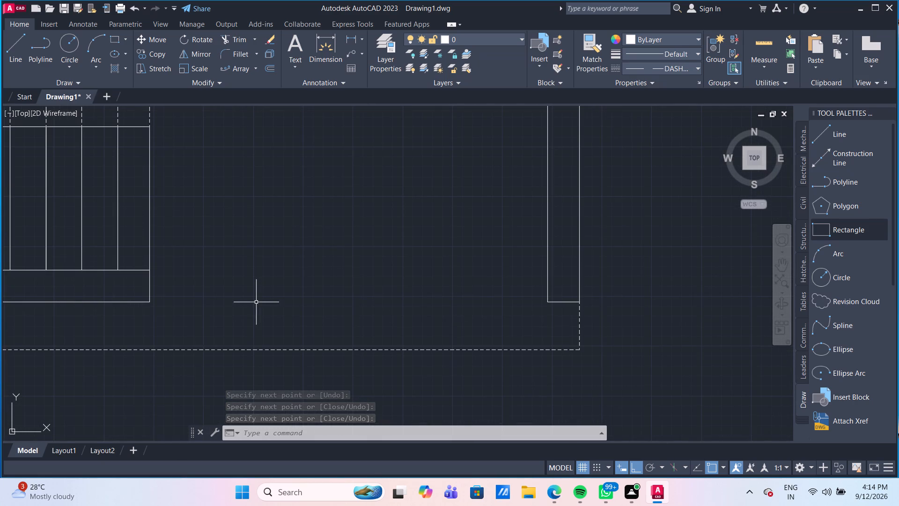
scroll(256, 302, "down", 1)
middle_click_drag(244, 252, 280, 303)
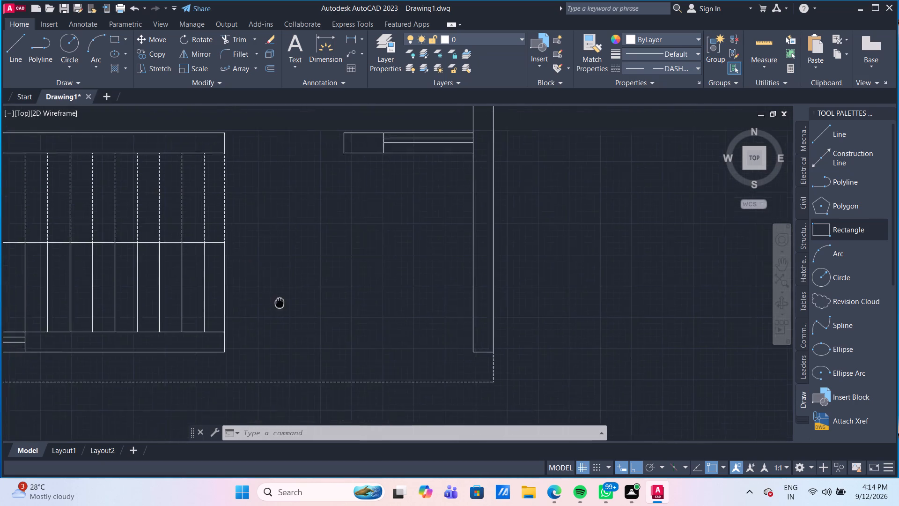
middle_click_drag(280, 303, 330, 334)
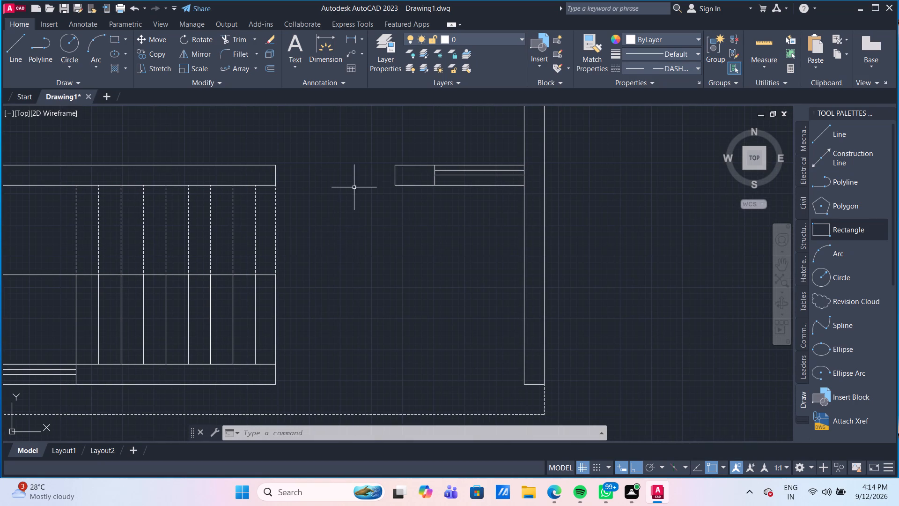
scroll(352, 185, "down", 2)
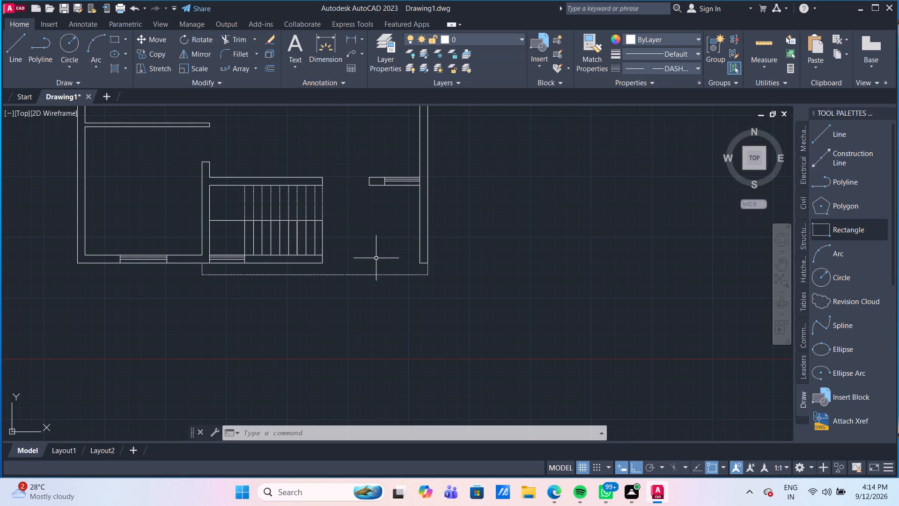
scroll(290, 281, "up", 1)
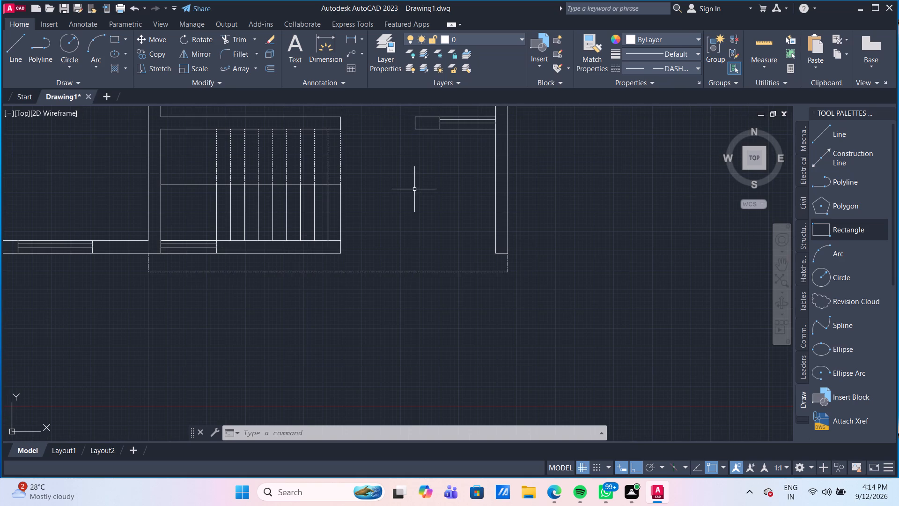
middle_click_drag(418, 194, 394, 290)
scroll(394, 290, "down", 2)
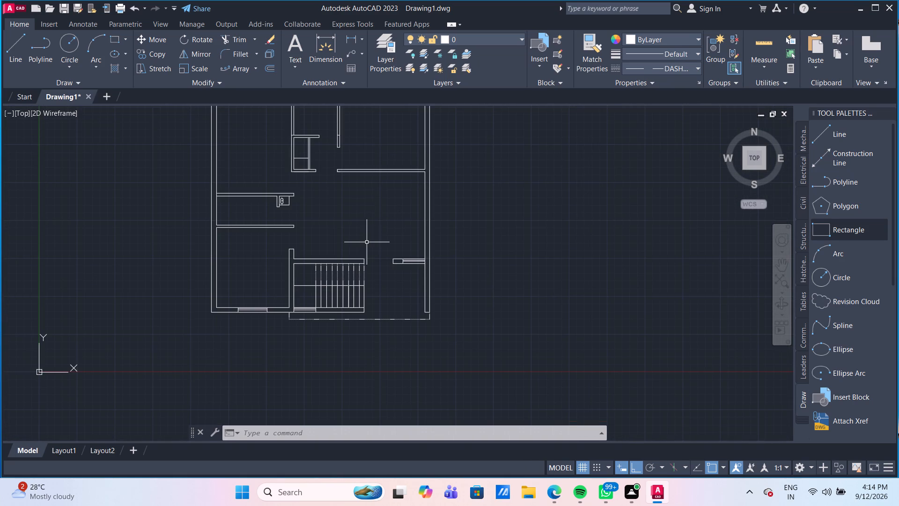
scroll(367, 242, "up", 2)
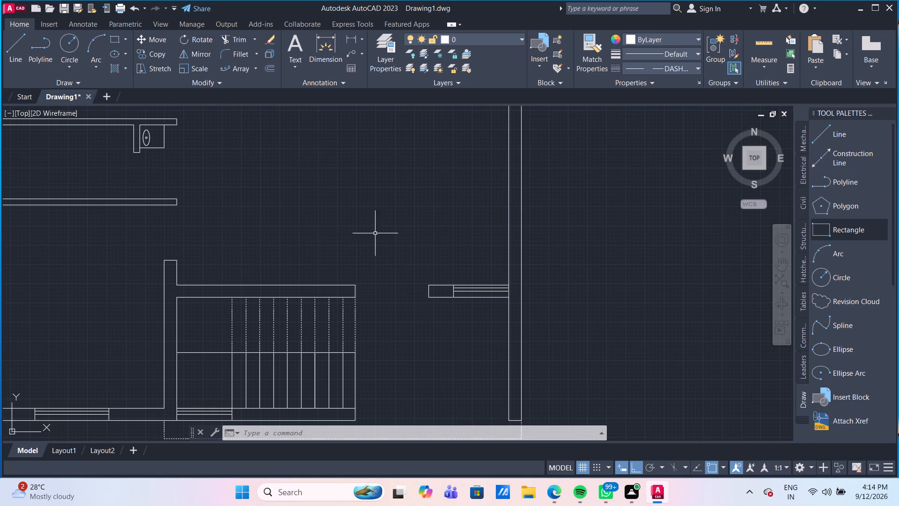
Draw two crossing dashed diagonals corner to corner across the space between the two partitions below the top outer wall.
middle_click_drag(322, 179, 321, 353)
scroll(328, 285, "down", 1)
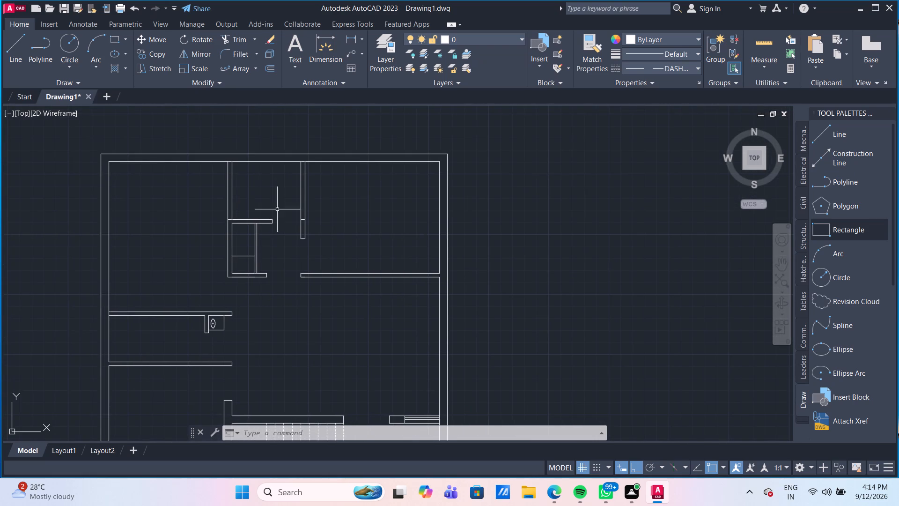
scroll(268, 199, "up", 2)
middle_click_drag(268, 199, 269, 273)
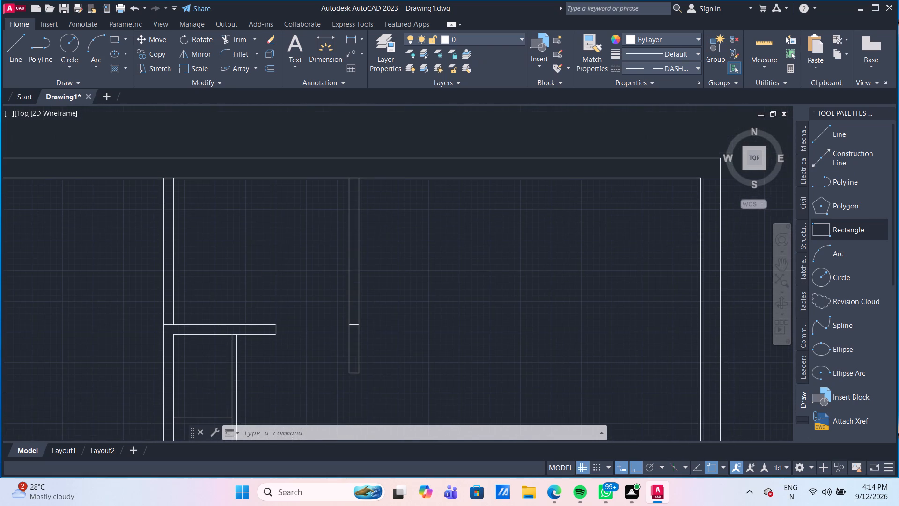
left_click(27, 46)
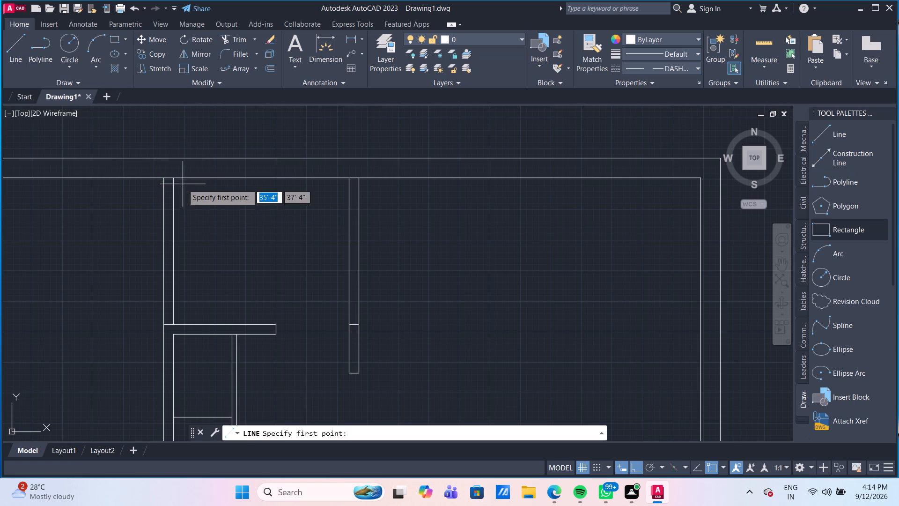
left_click(171, 178)
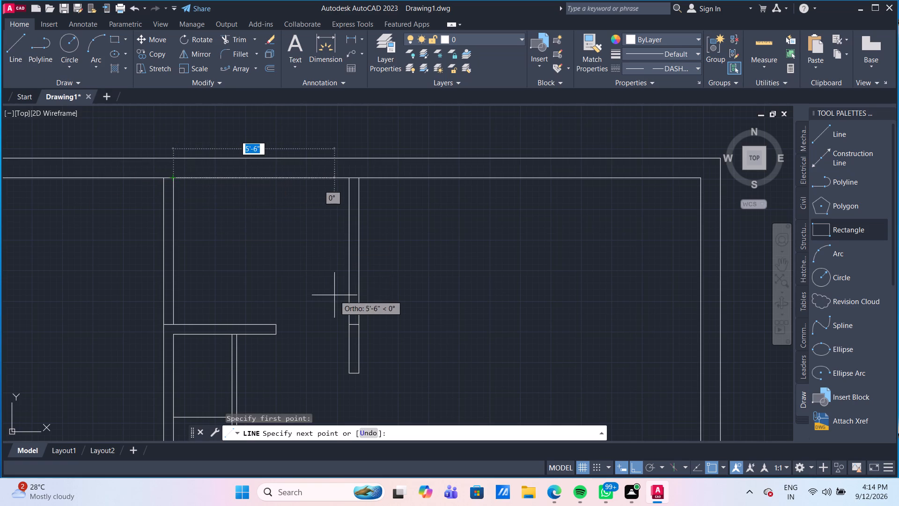
left_click(347, 324)
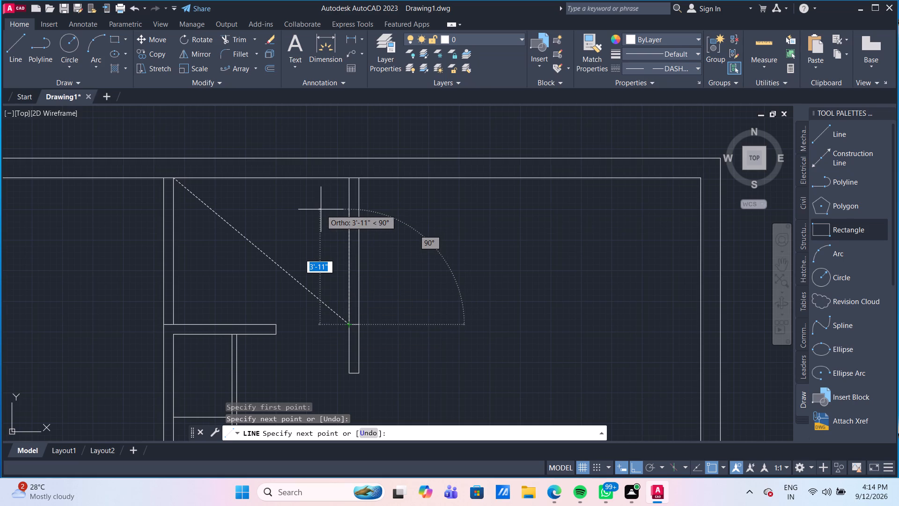
key("Escape")
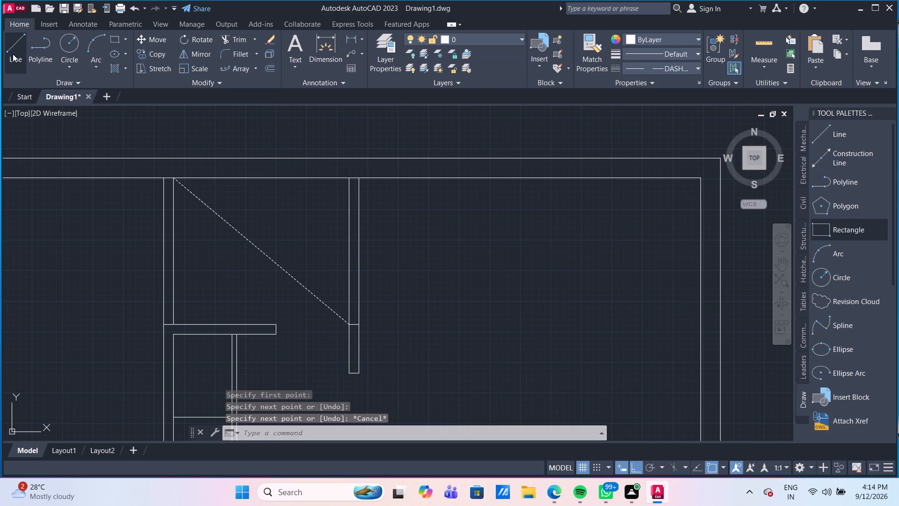
left_click(13, 54)
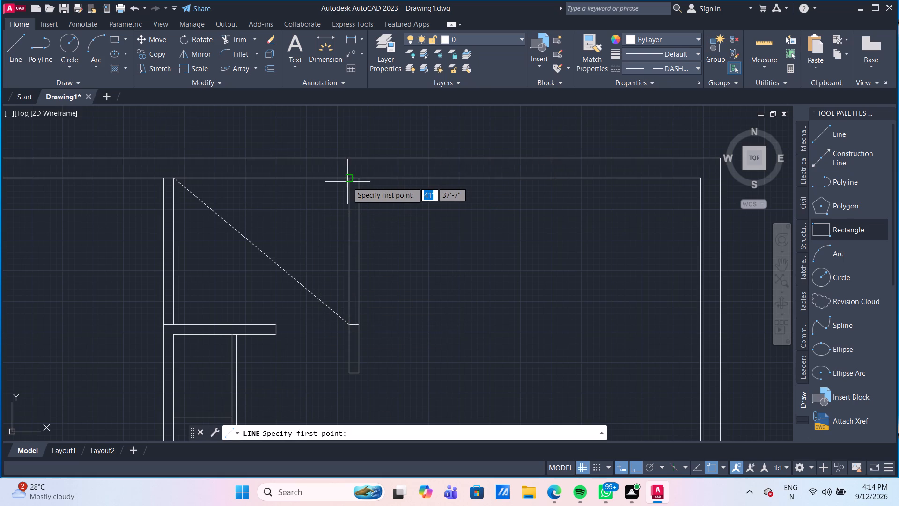
left_click(348, 181)
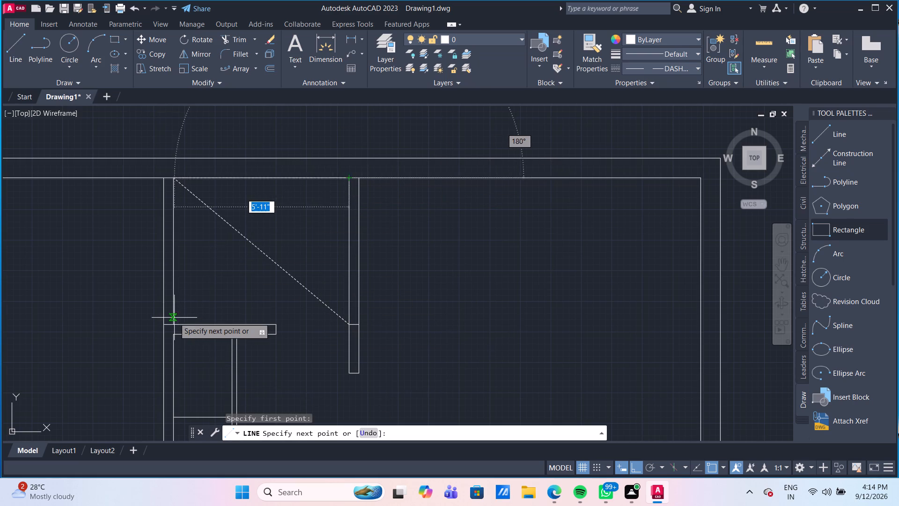
left_click(174, 326)
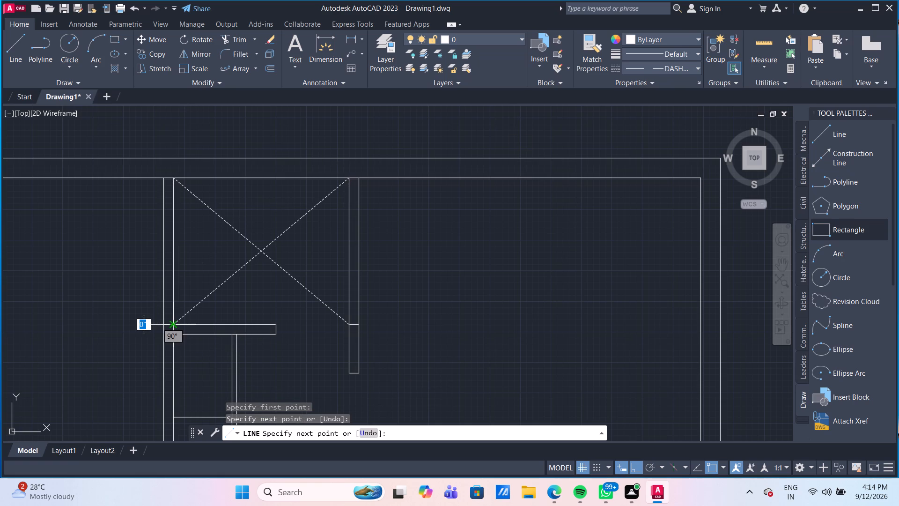
key("Escape")
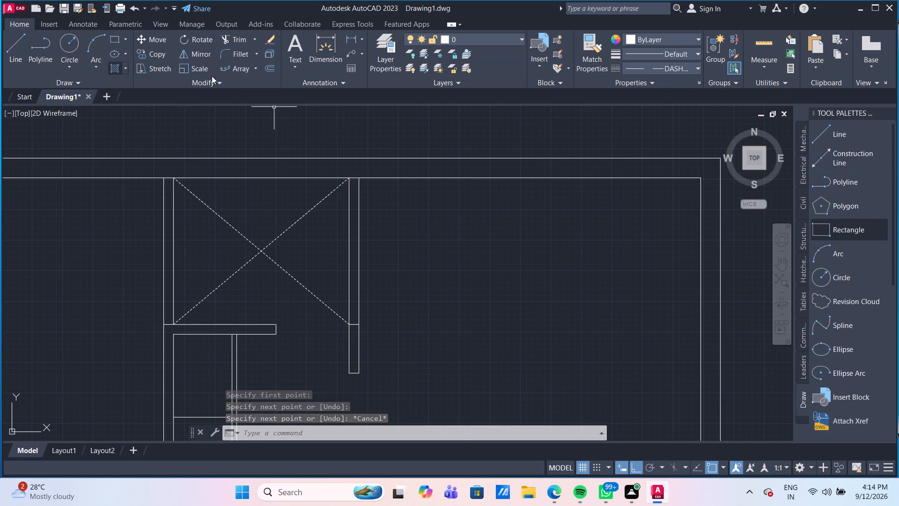
Set the current linetype to ByLayer.
left_click(662, 66)
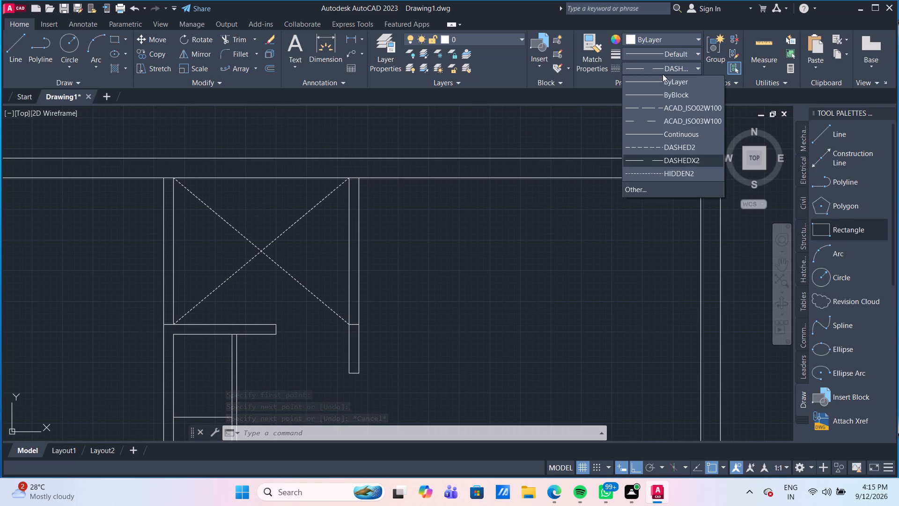
left_click(663, 81)
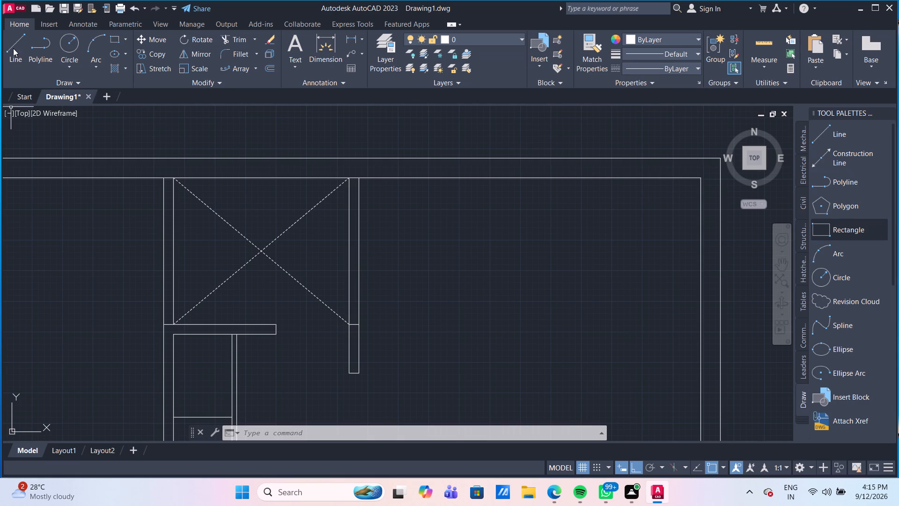
Draw a solid line from the short wall's upper end corner across the gap to the partition, at the dashed cross's lower corner.
left_click(13, 48)
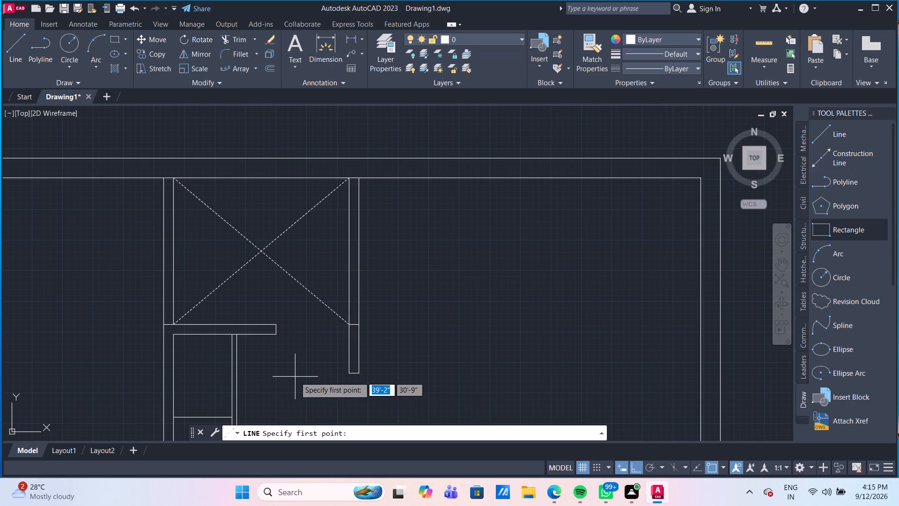
scroll(290, 343, "up", 2)
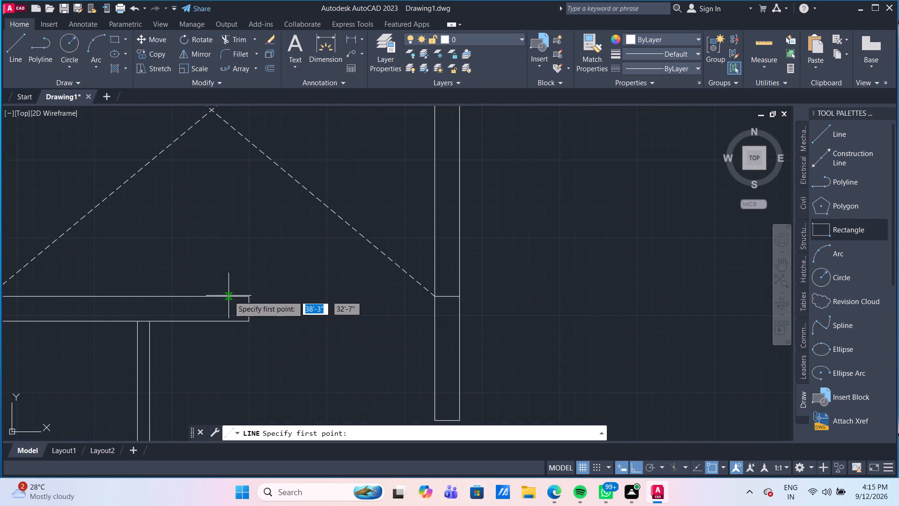
left_click(246, 297)
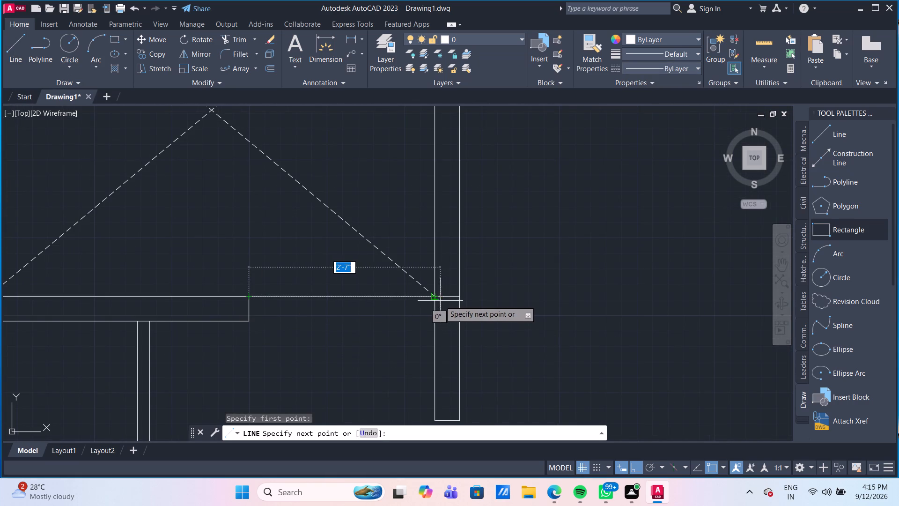
left_click(437, 299)
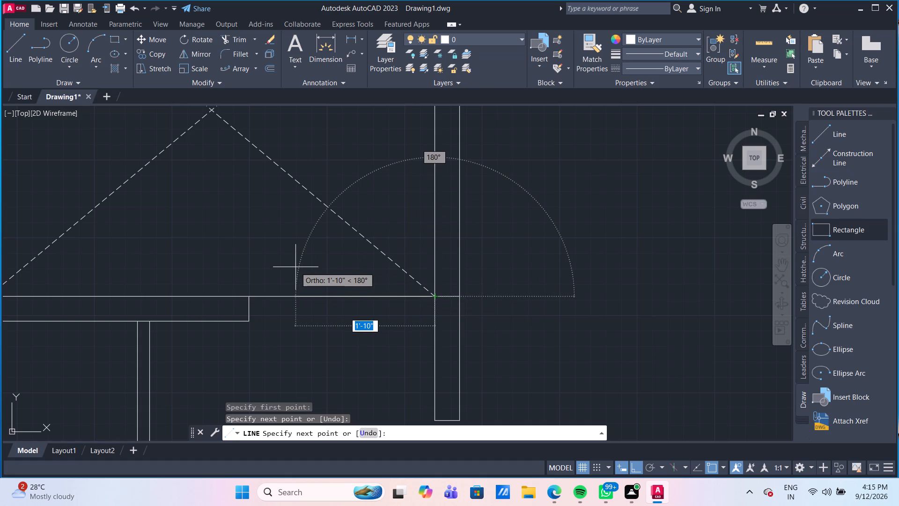
key("Return")
Examine the whole floor plan, from the staircase and entrance up to the rooms along the top outer wall.
scroll(295, 267, "down", 2)
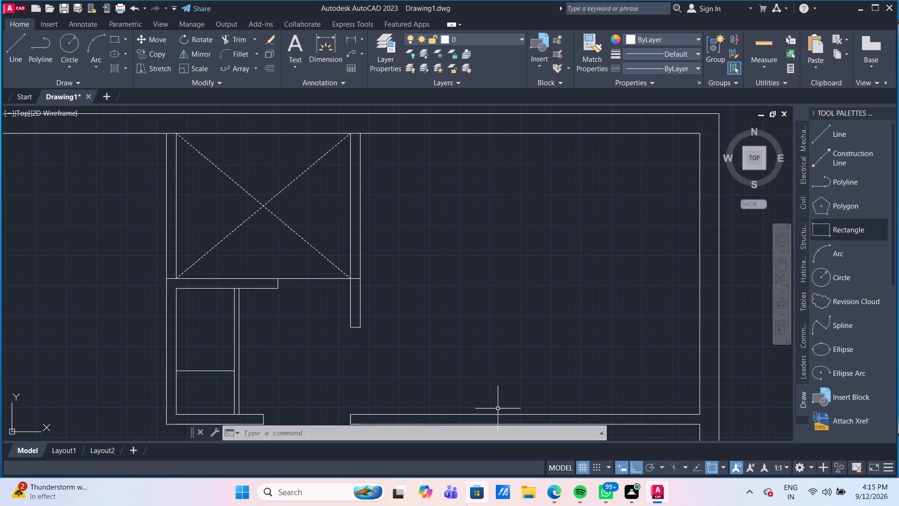
scroll(559, 300, "down", 5)
scroll(551, 326, "up", 2)
middle_click_drag(551, 326, 530, 265)
scroll(531, 273, "up", 1)
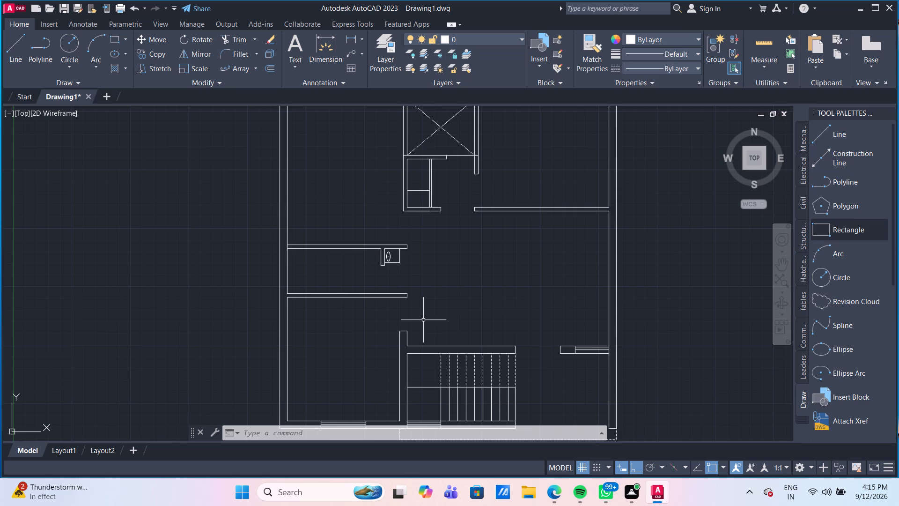
scroll(448, 309, "down", 1)
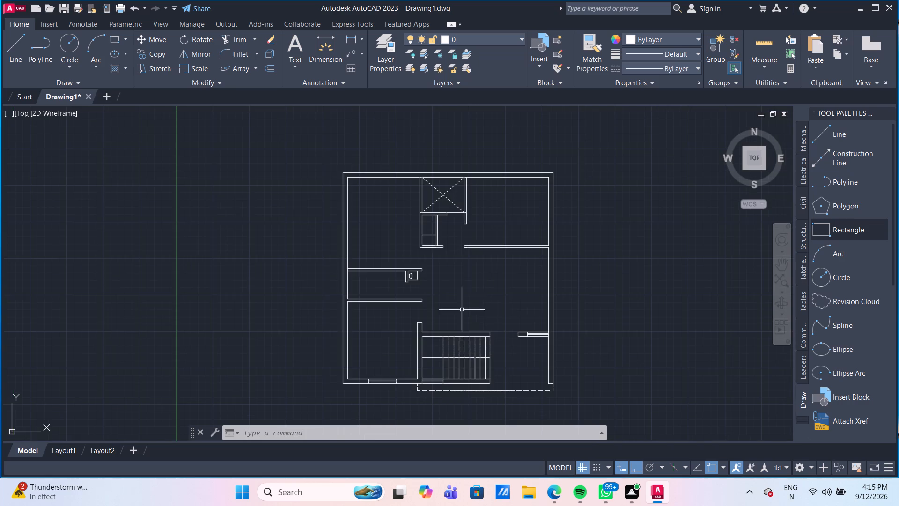
scroll(501, 329, "down", 1)
scroll(515, 360, "up", 2)
middle_click(506, 348)
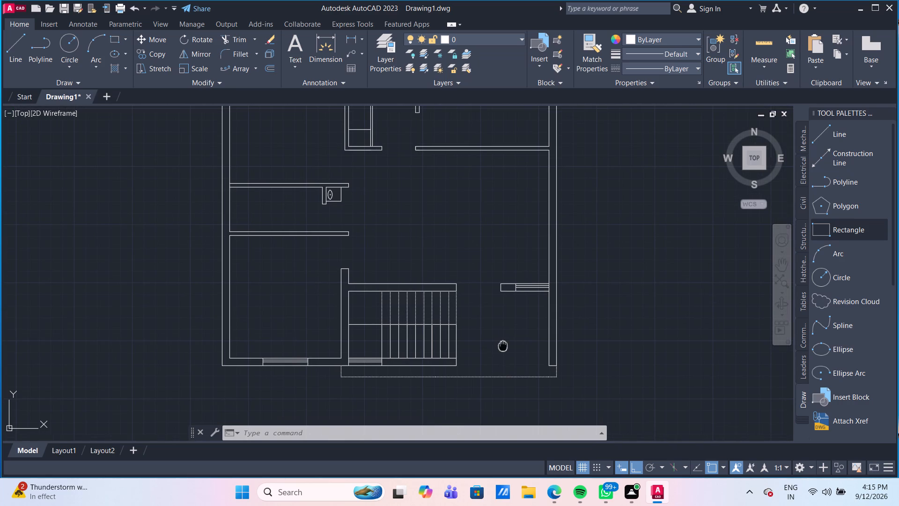
middle_click_drag(470, 227, 435, 292)
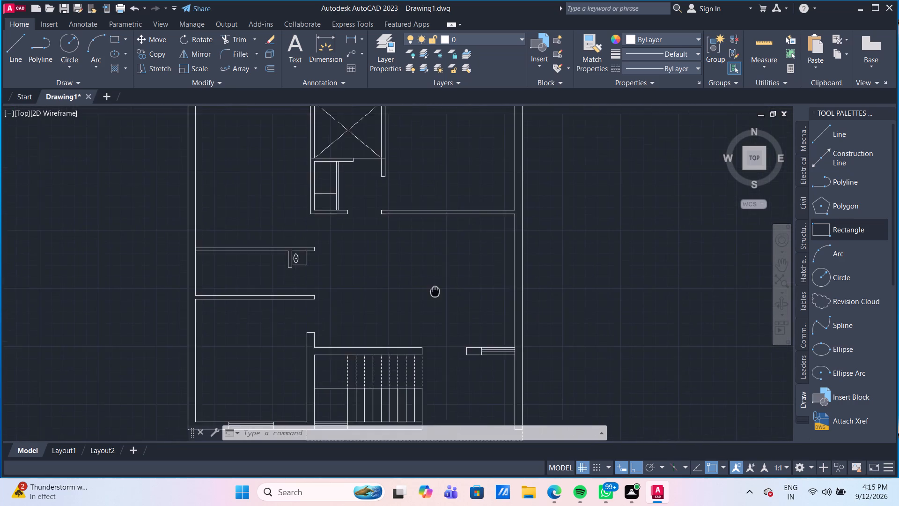
middle_click_drag(435, 292, 428, 313)
scroll(430, 311, "down", 1)
scroll(472, 288, "up", 3)
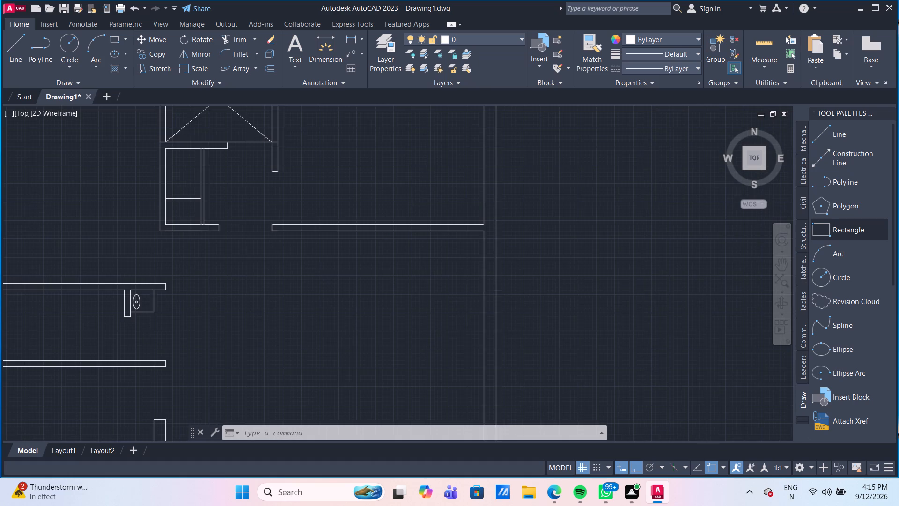
scroll(470, 277, "down", 3)
scroll(471, 281, "up", 1)
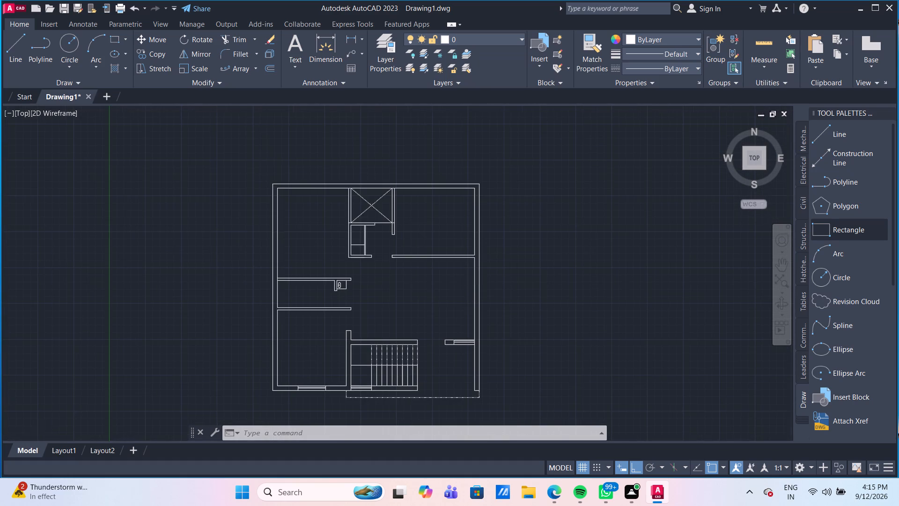
scroll(471, 281, "up", 1)
scroll(471, 281, "down", 1)
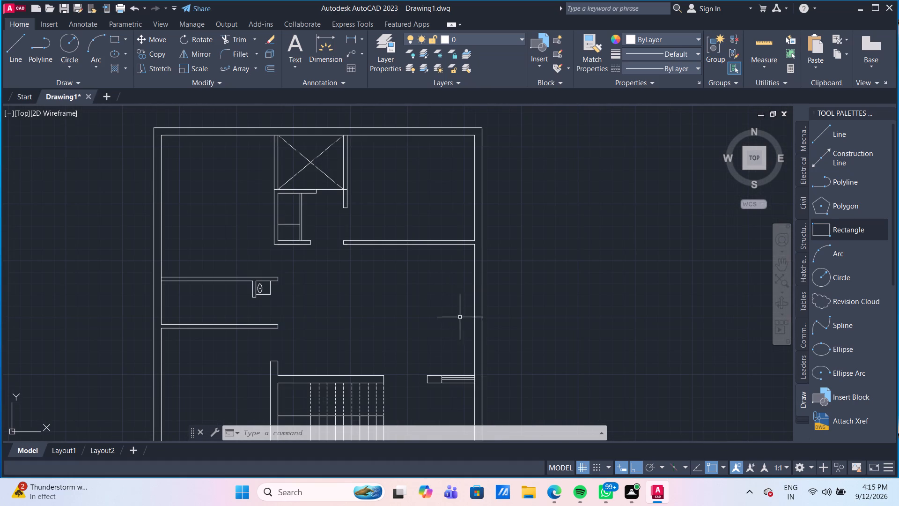
middle_click(587, 247)
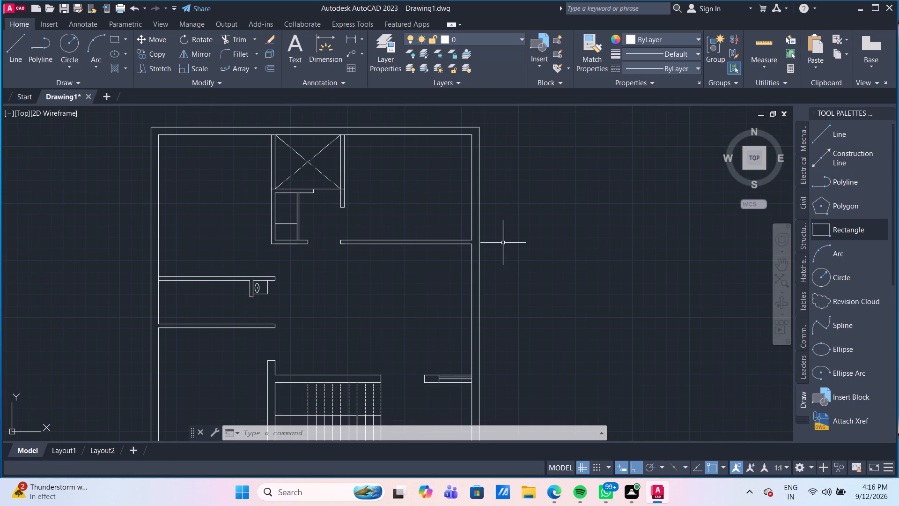
Draw a counter outline from the upper-right room's inner top-right corner: 2' down, 9'8" left, 4' down, and left to the partition's face.
scroll(451, 279, "up", 1)
middle_click_drag(437, 197, 406, 258)
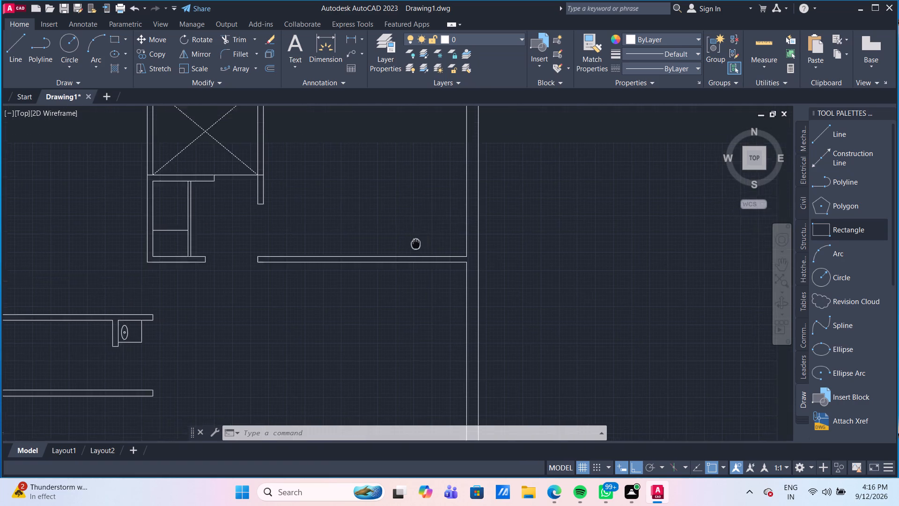
middle_click_drag(406, 258, 387, 312)
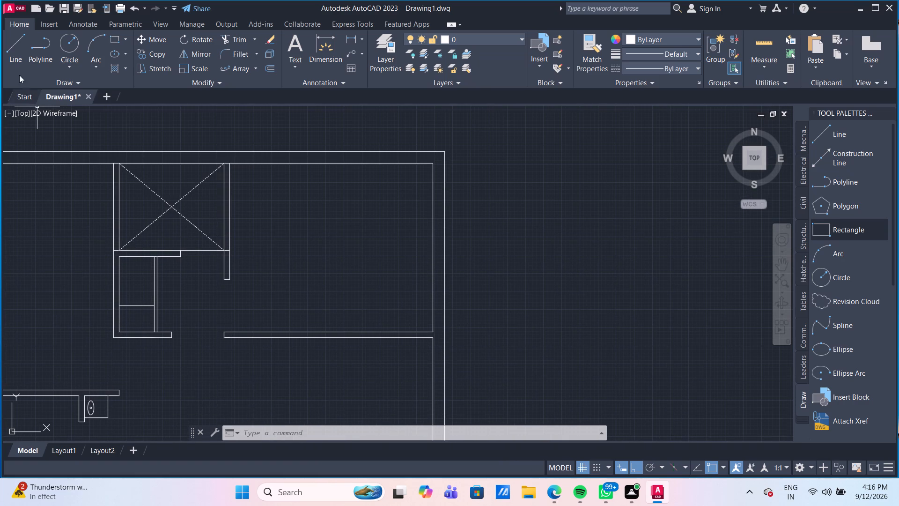
left_click(21, 42)
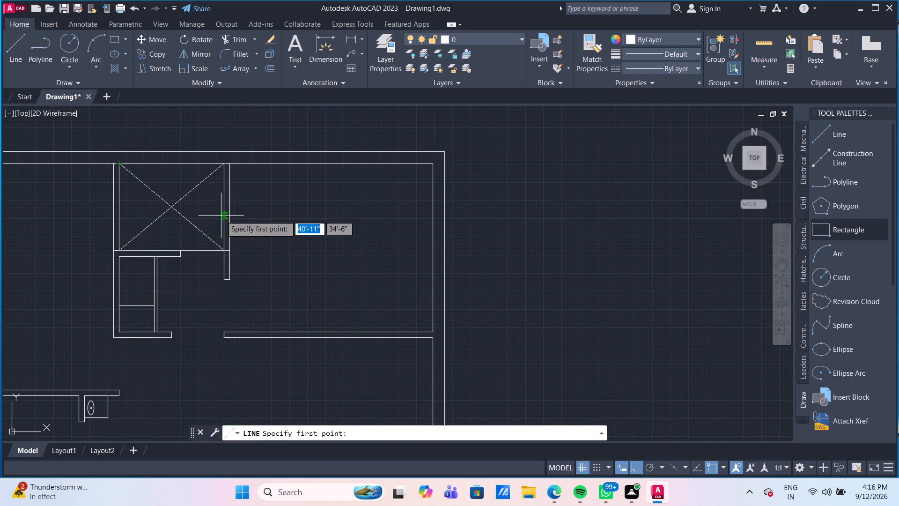
left_click(435, 164)
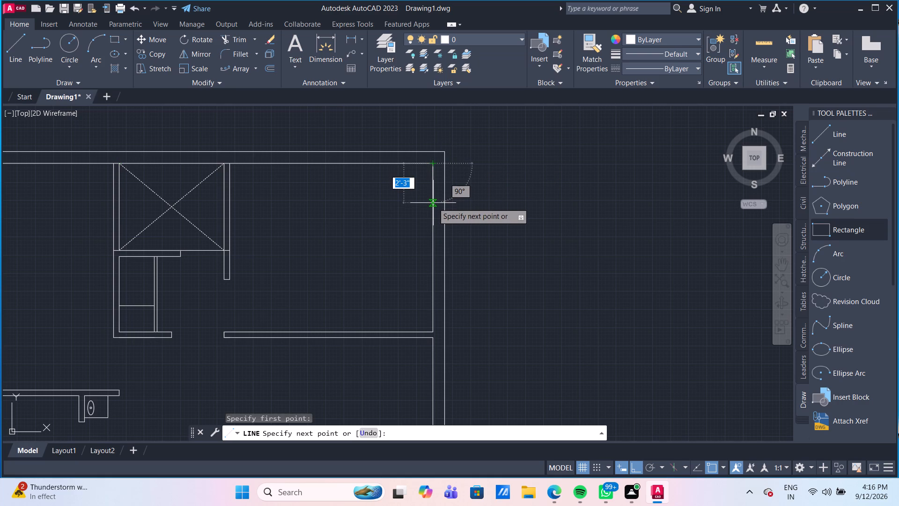
type("2'")
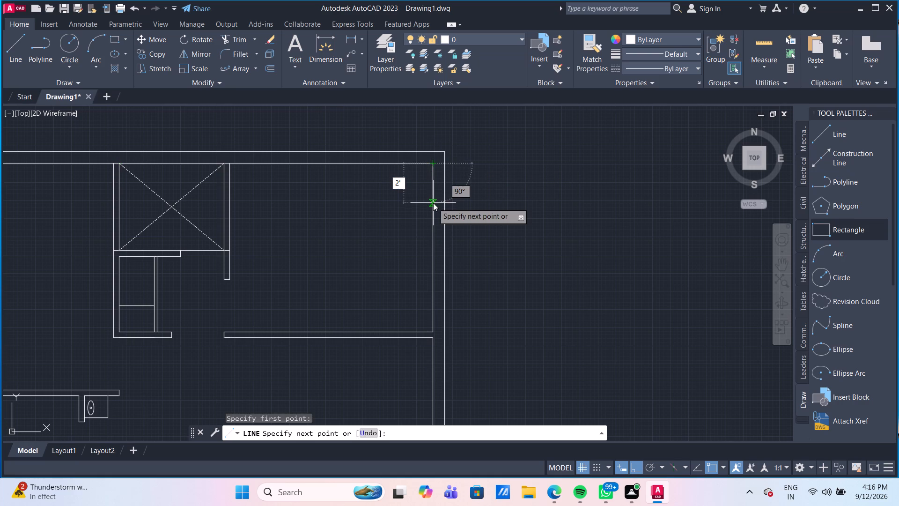
key("Return")
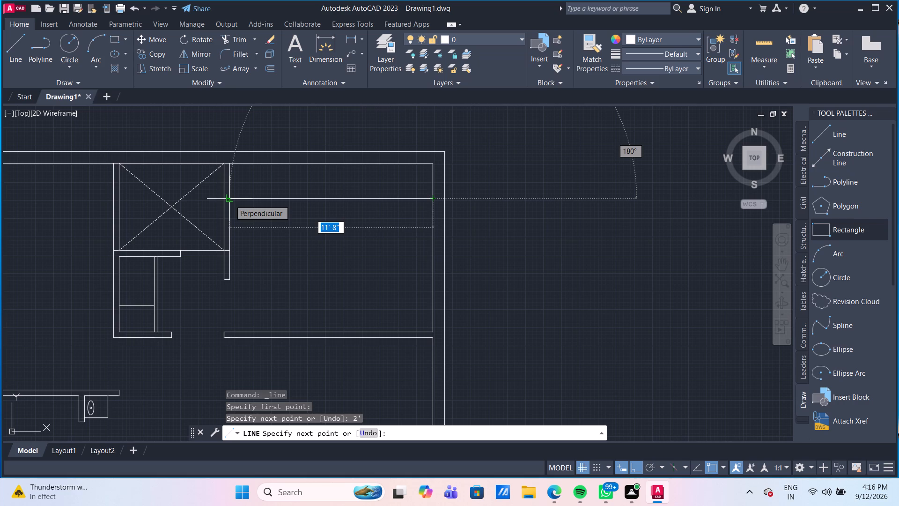
key("9")
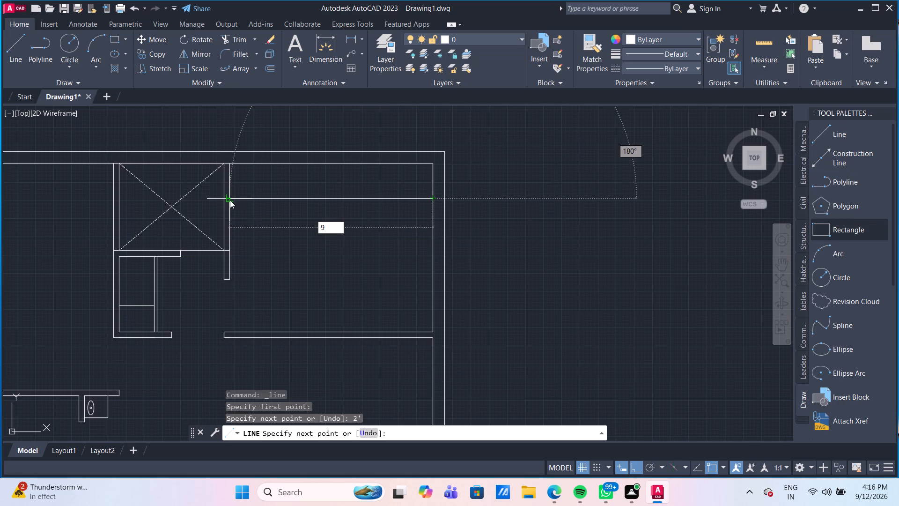
key("apostrophe")
type("8\"")
key("Return")
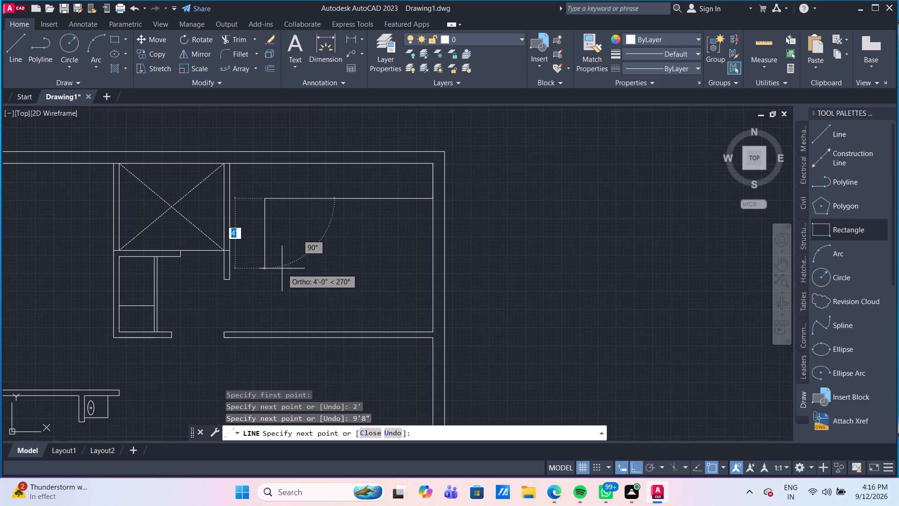
type("4'")
key("Return")
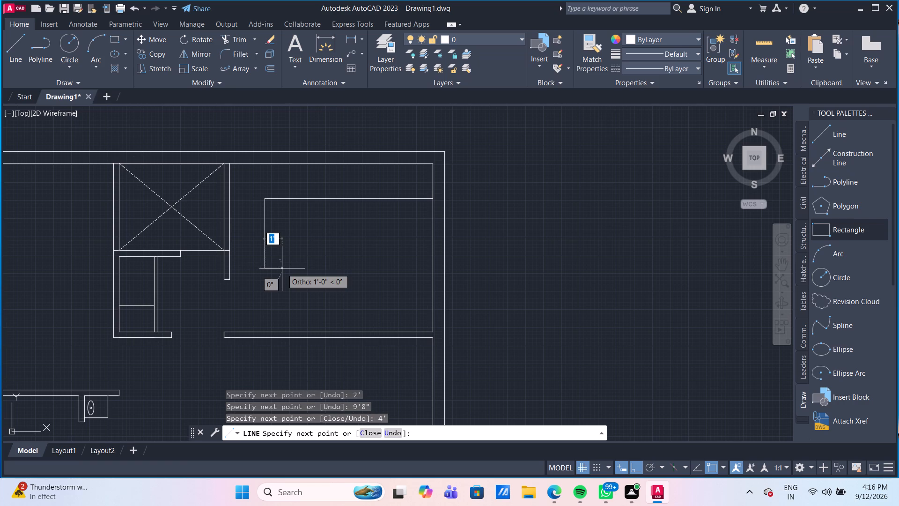
left_click(227, 268)
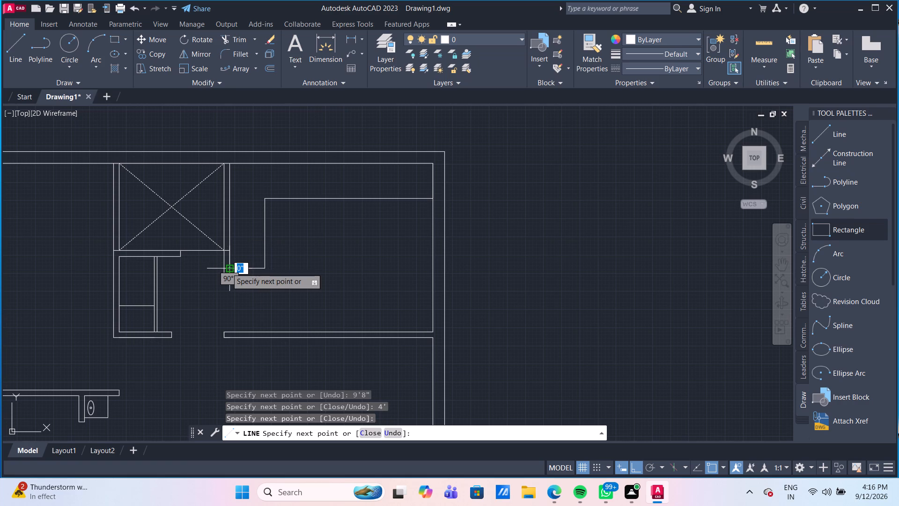
key("Return")
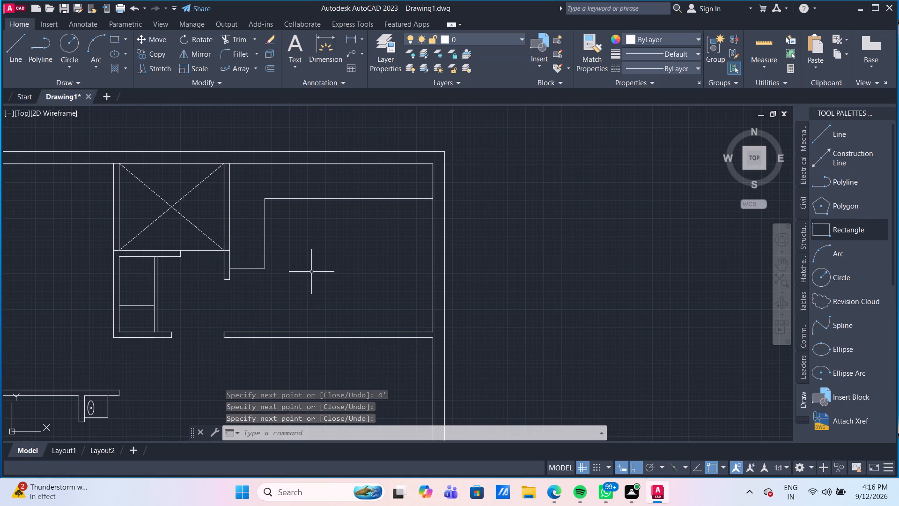
Draw a rectangle 1'6" wide and 2' high in the open floor area just right of the counter's short leg.
scroll(309, 274, "up", 3)
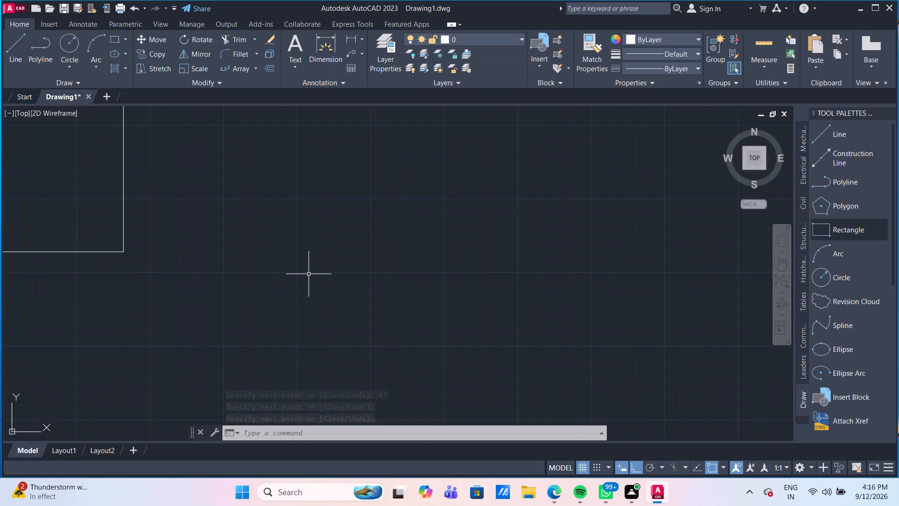
middle_click_drag(308, 275, 420, 373)
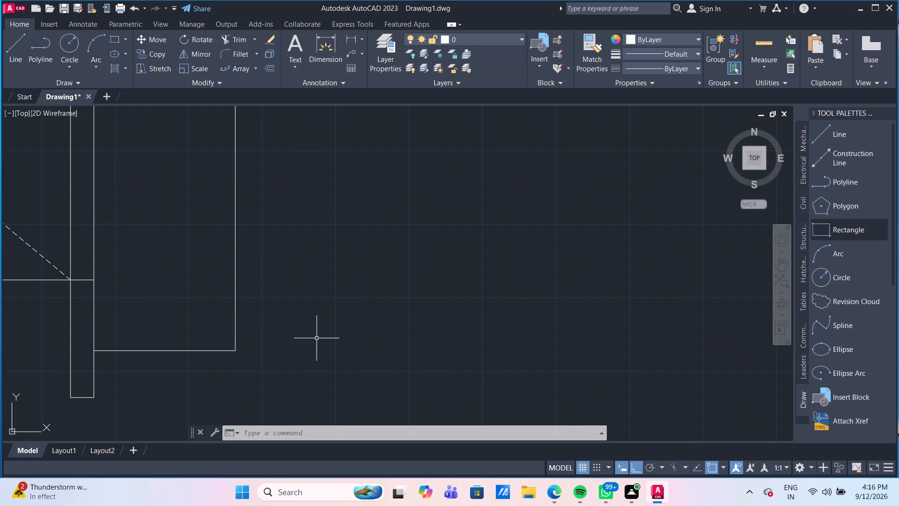
left_click(118, 41)
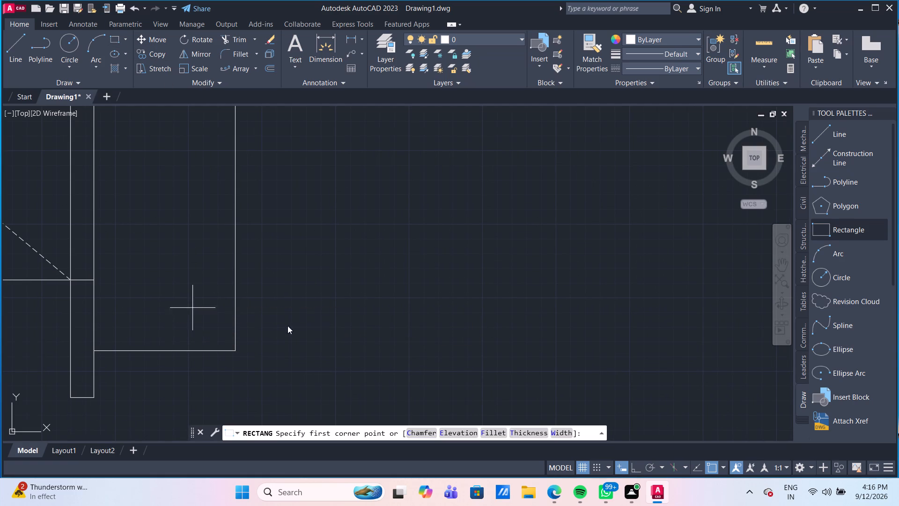
left_click(333, 235)
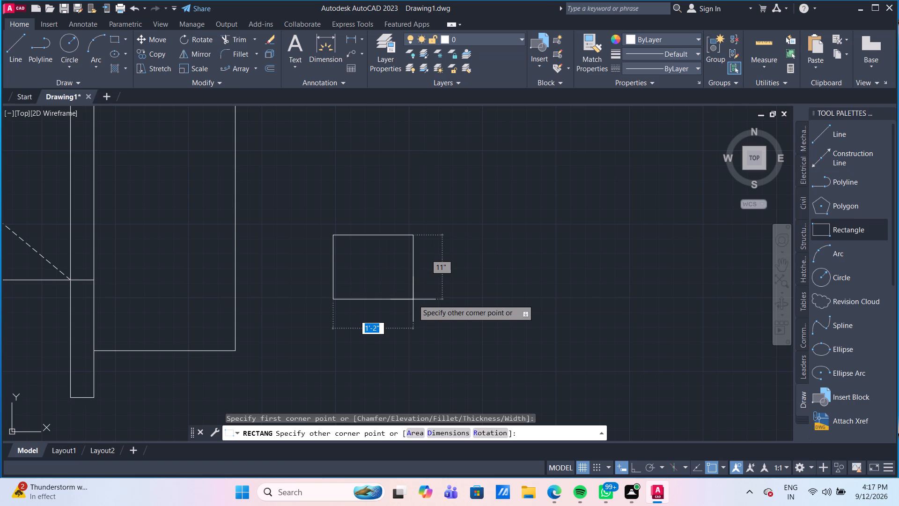
type("1'6\"")
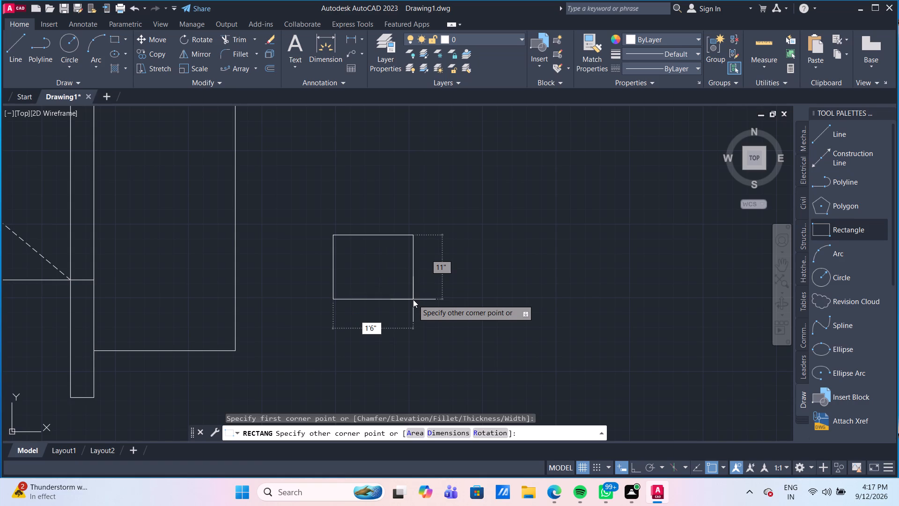
key("Tab")
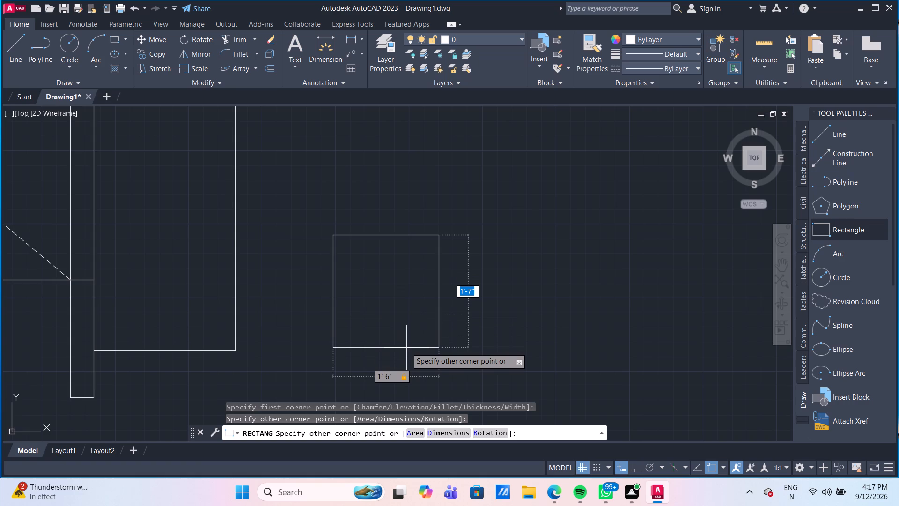
type("2'")
key("Return")
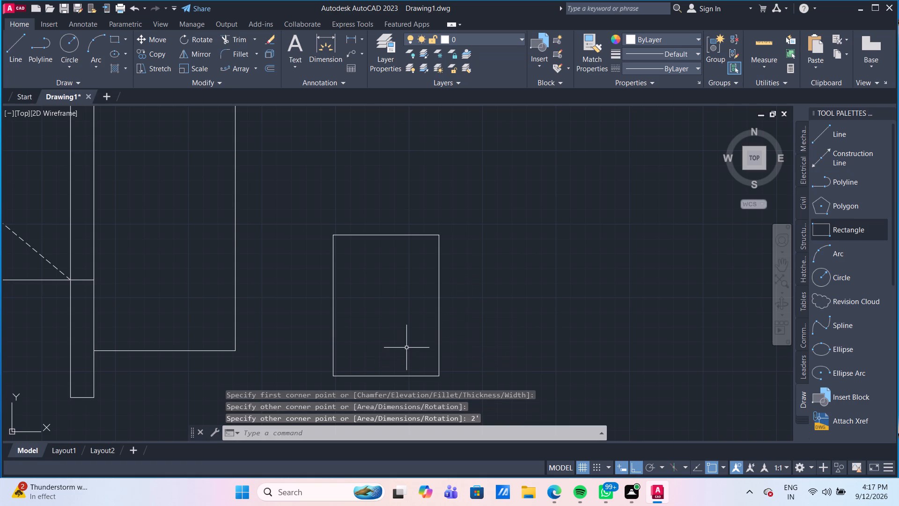
Move the 1'6" by 2' rectangle into the counter's short leg, just above the leg's lower edge, with Ortho off.
scroll(406, 342, "down", 1)
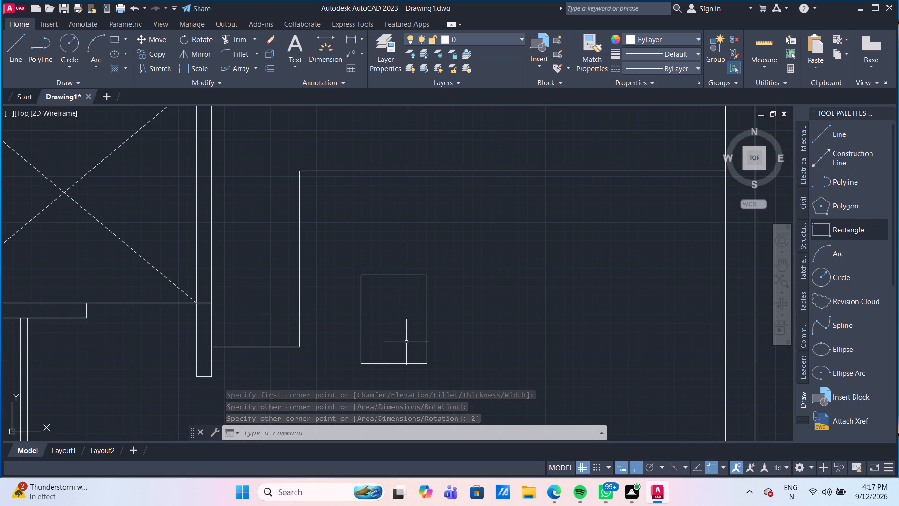
scroll(406, 342, "down", 1)
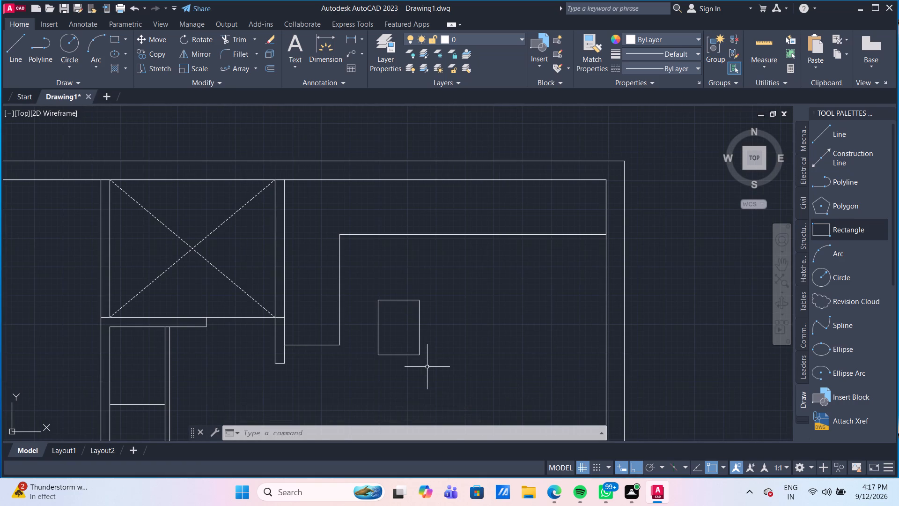
left_click(428, 370)
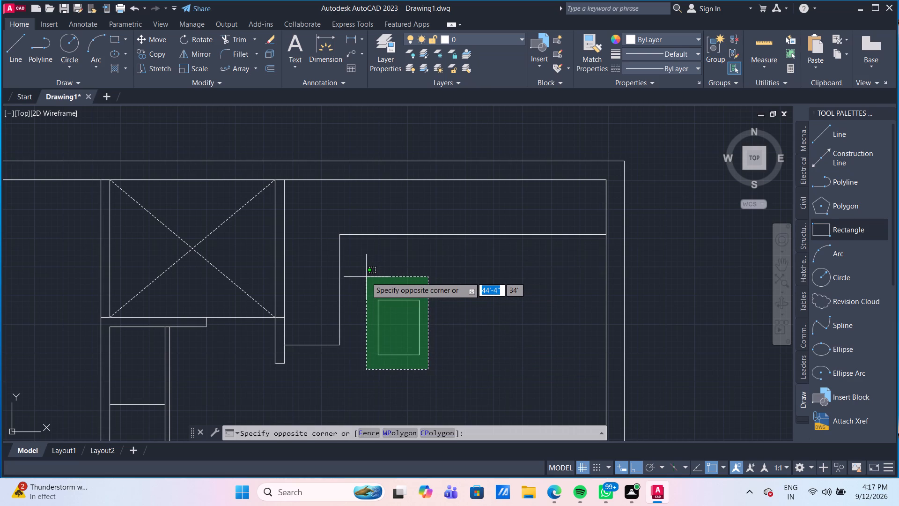
left_click(366, 277)
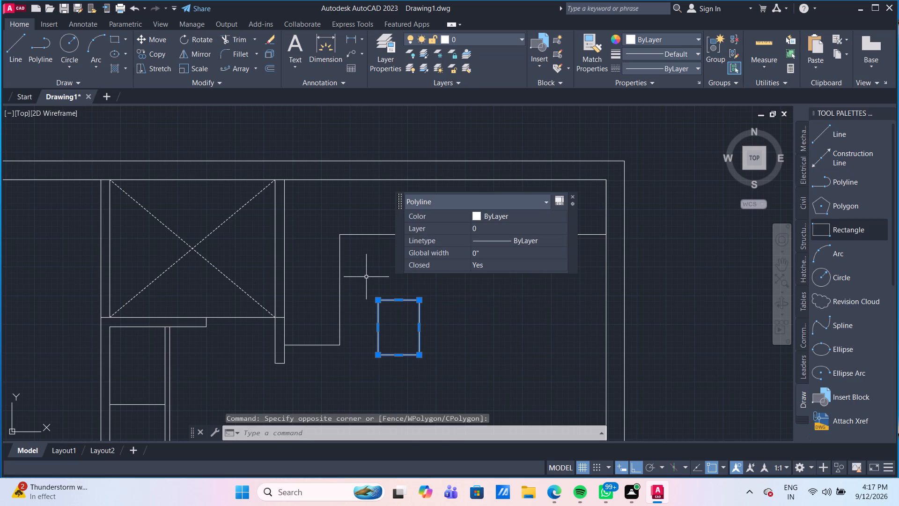
key("m")
key("Return")
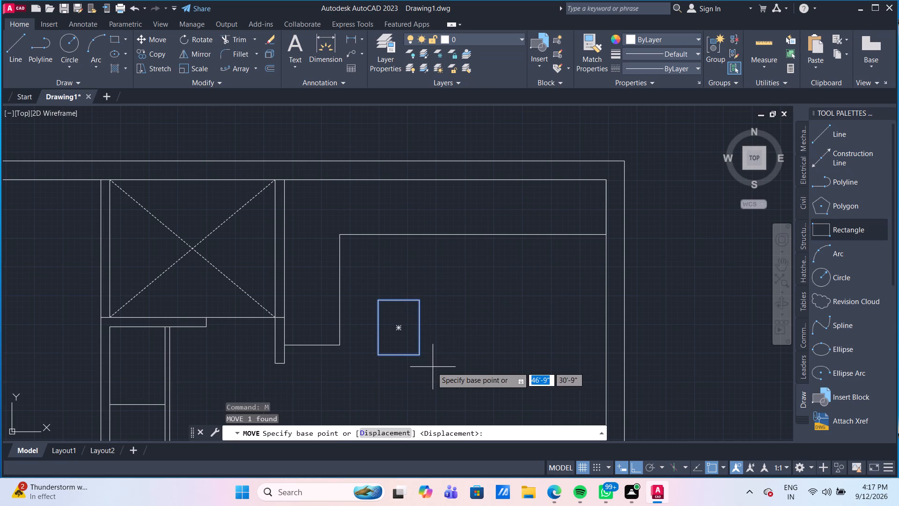
left_click(636, 472)
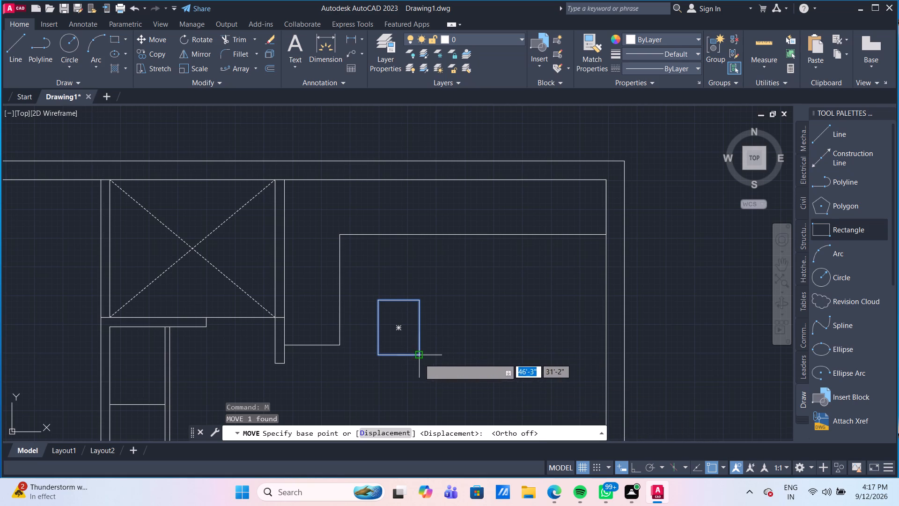
left_click(418, 358)
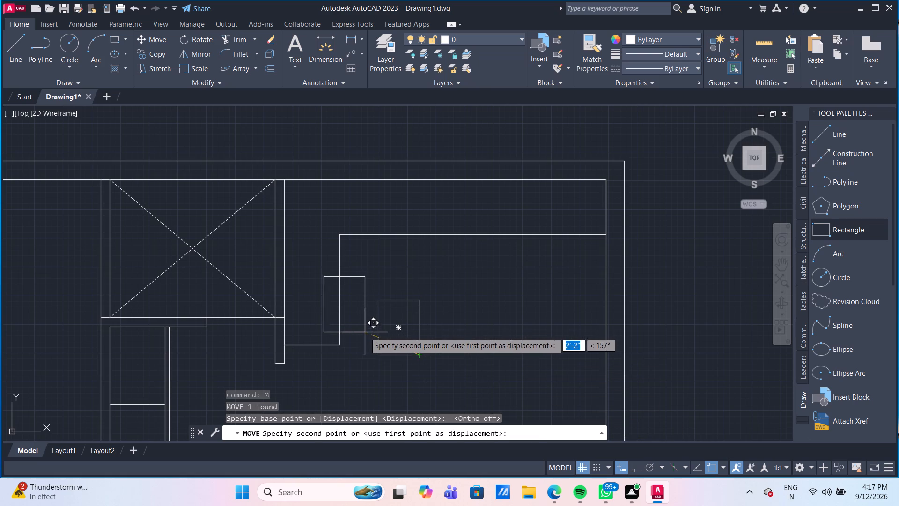
scroll(333, 325, "up", 2)
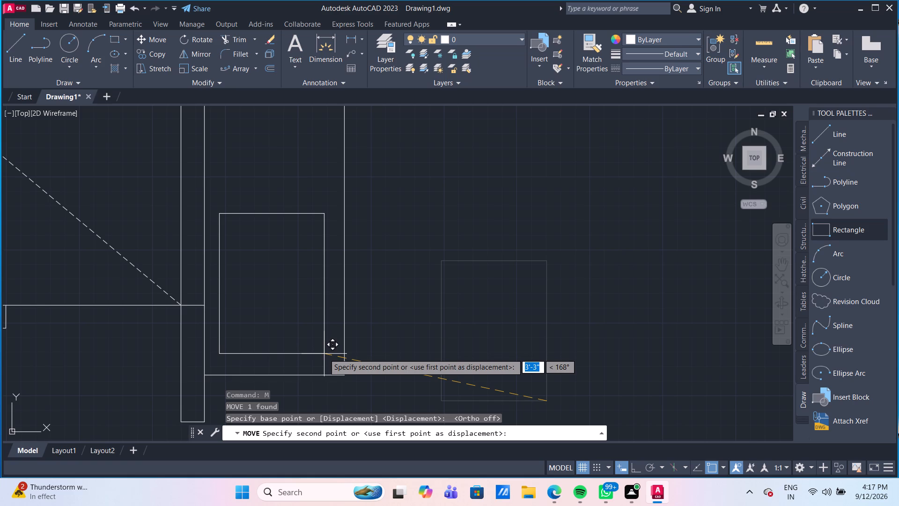
left_click(324, 354)
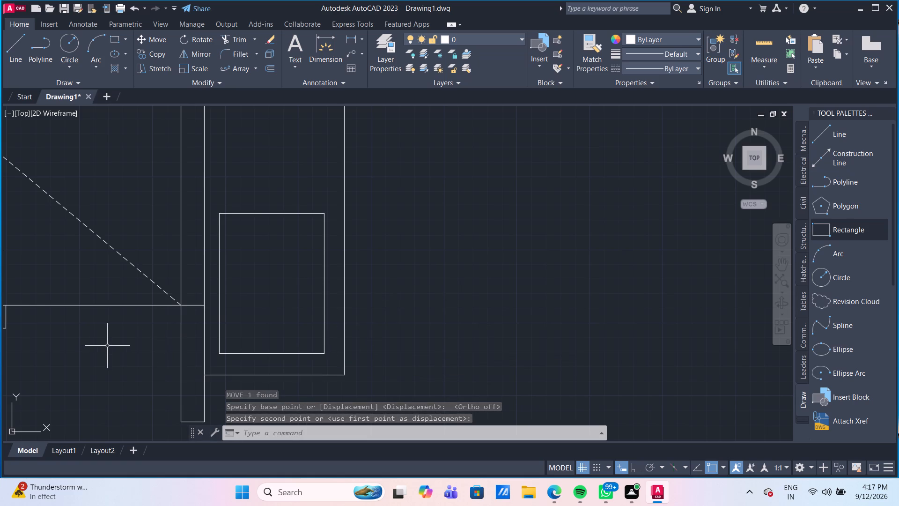
Draw a circle of 1" radius centred on the midpoint of the sink rectangle's right side.
left_click(69, 44)
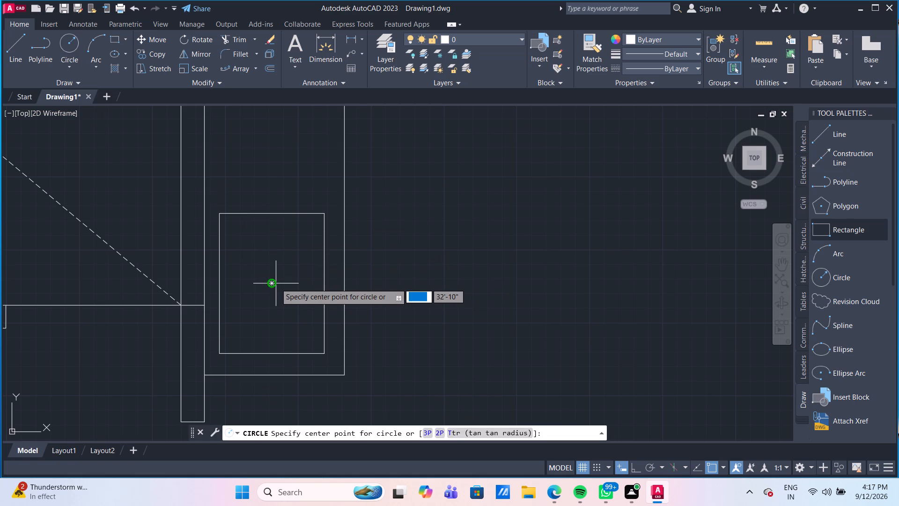
left_click(321, 284)
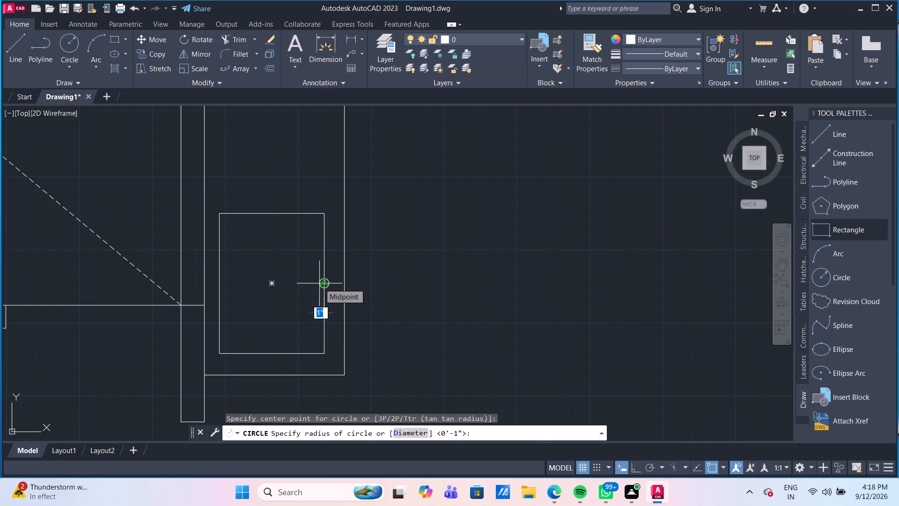
type("1'")
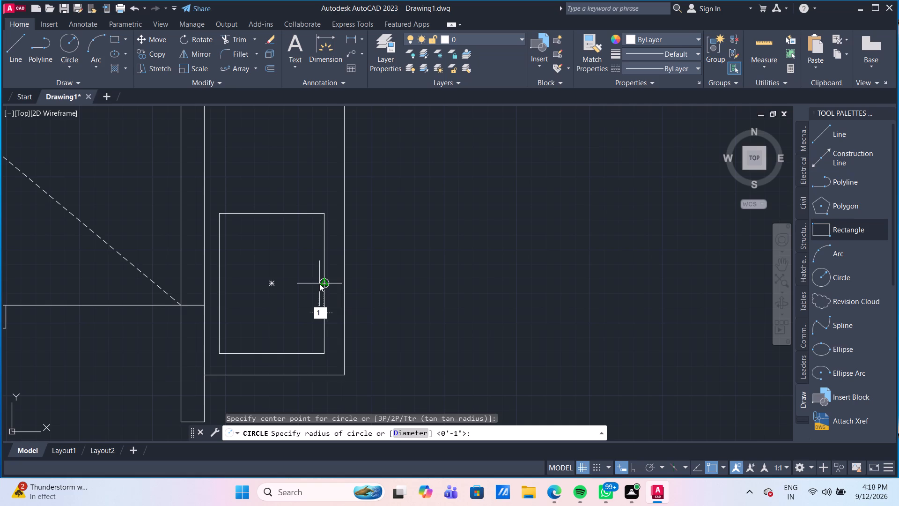
key("BackSpace")
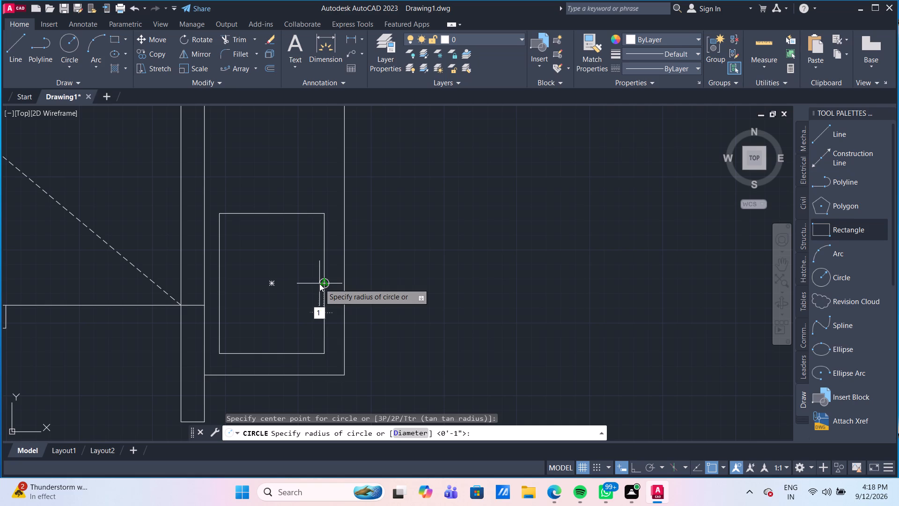
key("shift+quotedbl")
key("Return")
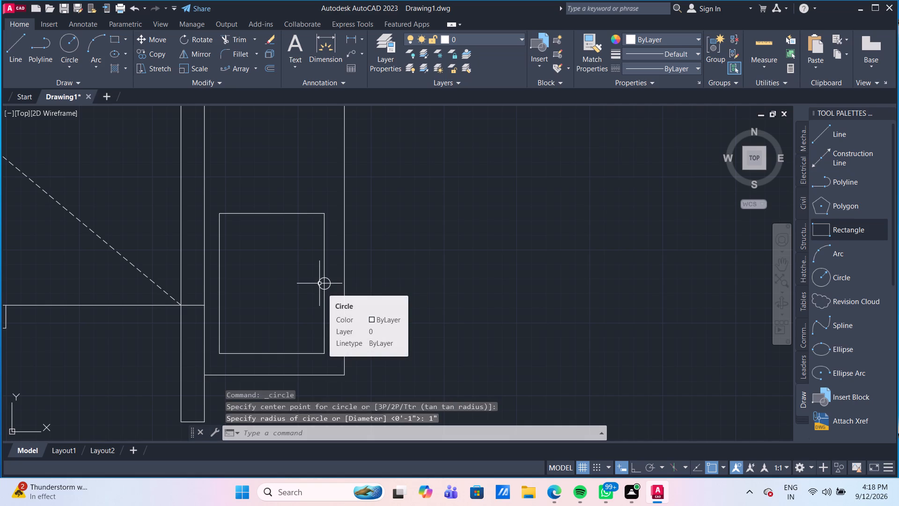
Move the small circle 2" horizontally left from its centre, into the rectangle, with Ortho on.
left_click(319, 283)
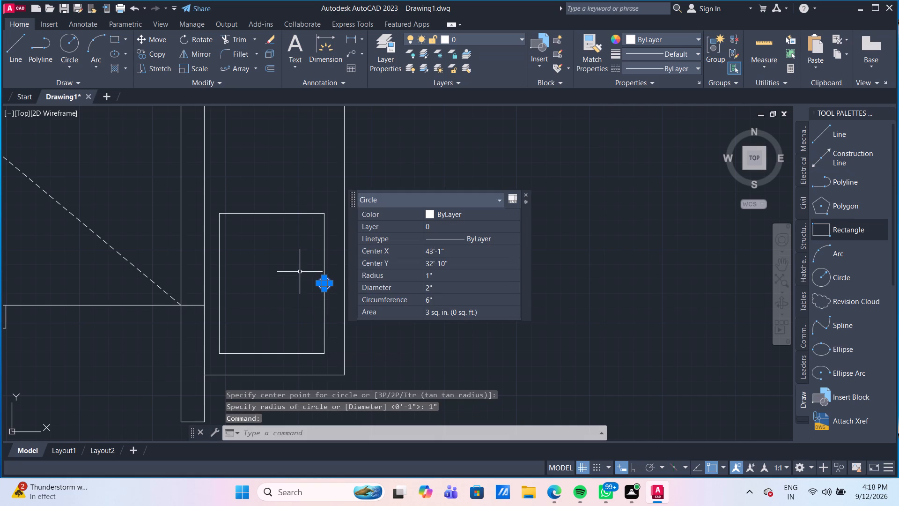
key("m")
key("Return")
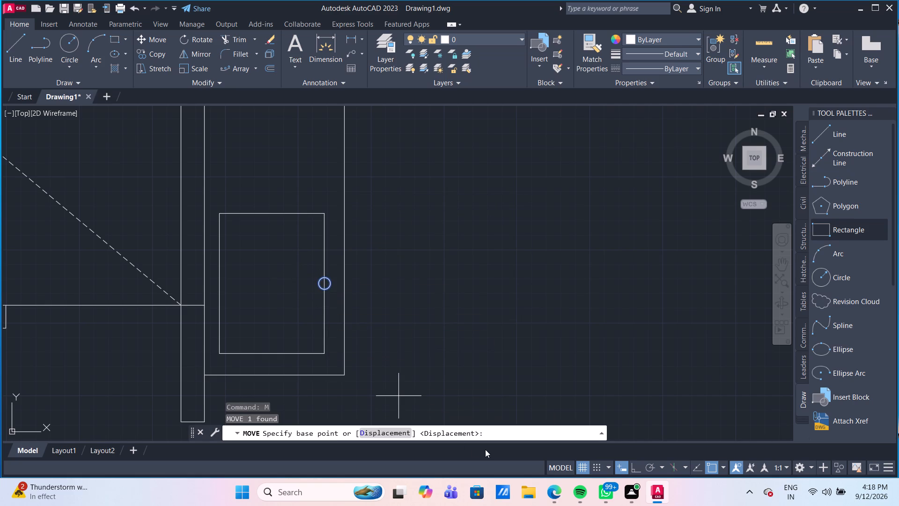
left_click(635, 467)
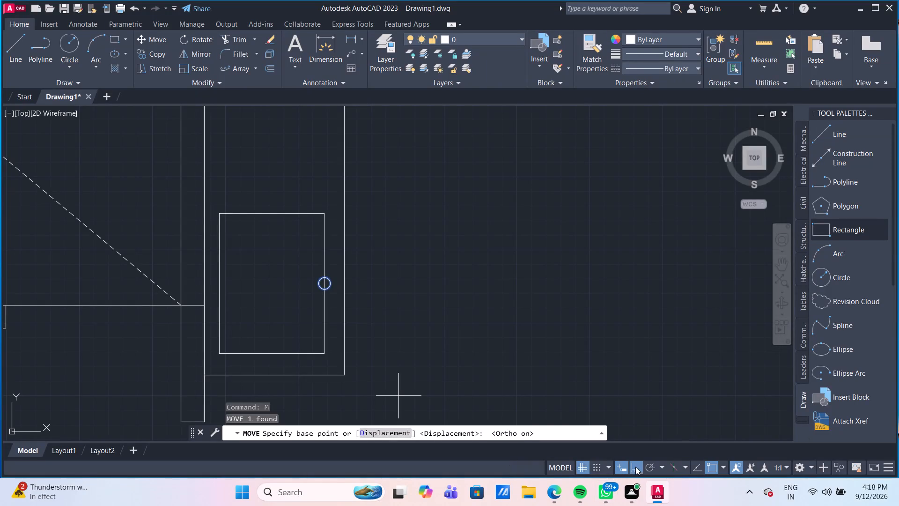
scroll(358, 288, "up", 3)
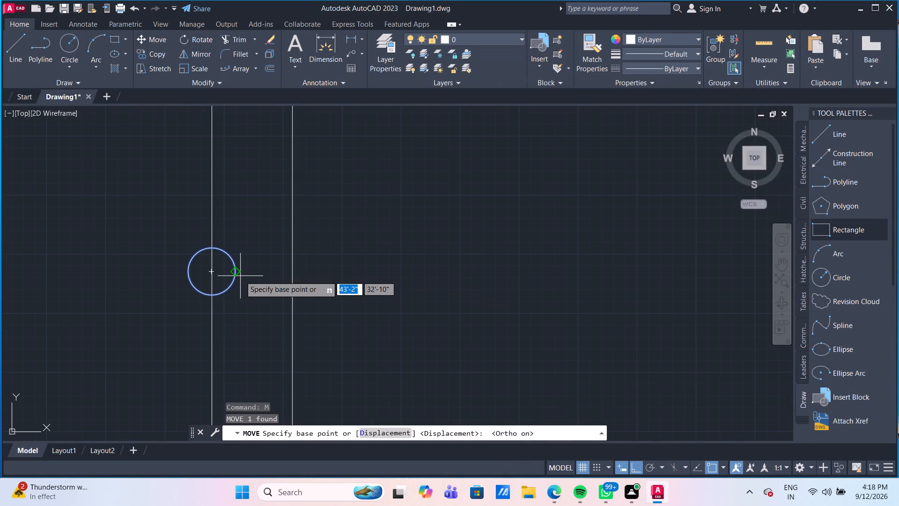
left_click(214, 271)
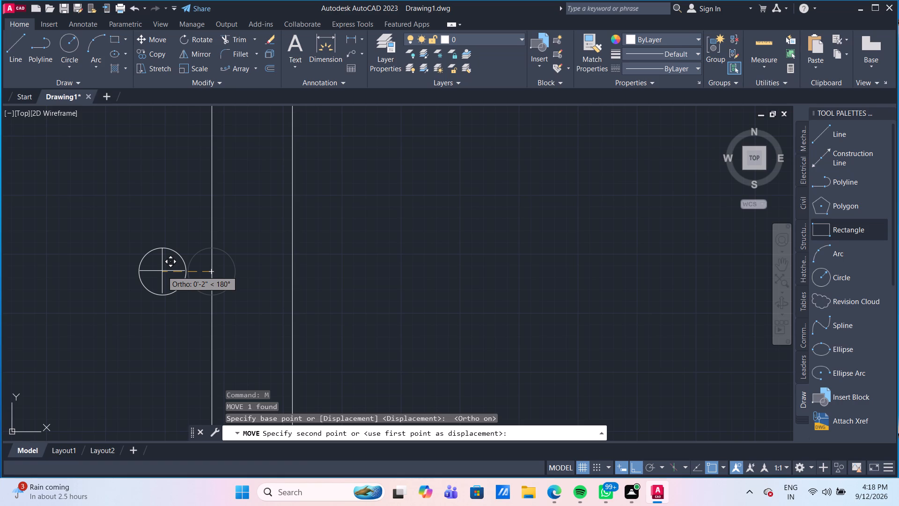
key("2")
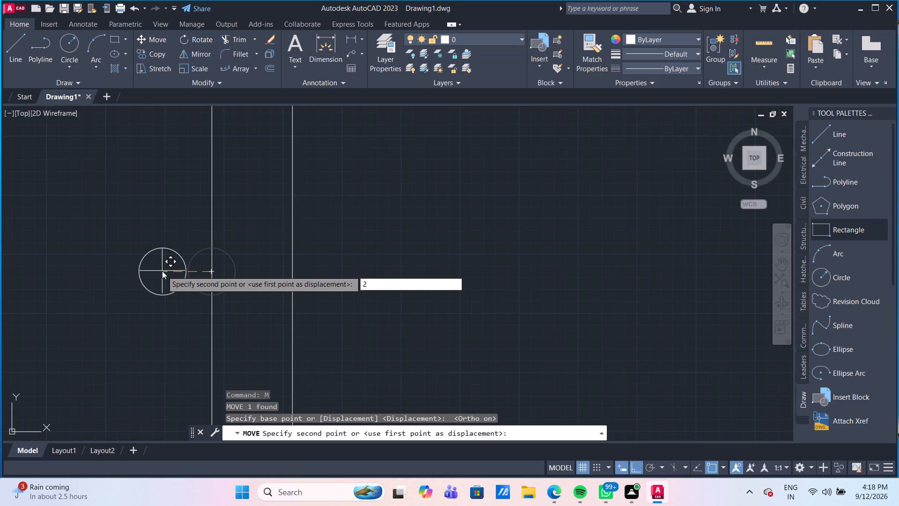
key("shift+quotedbl")
key("Return")
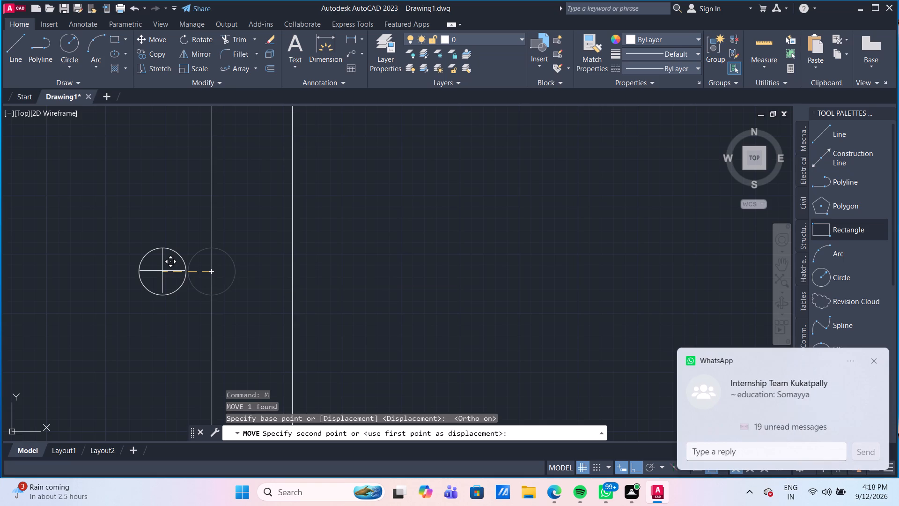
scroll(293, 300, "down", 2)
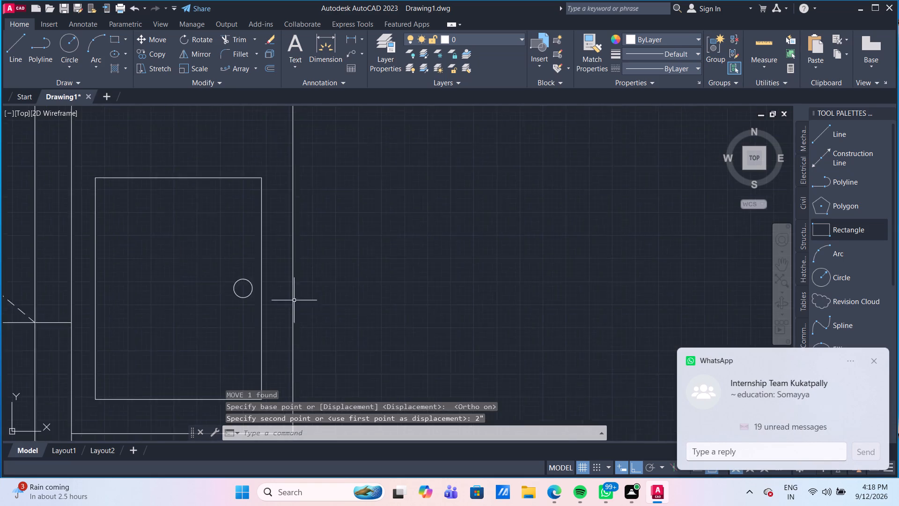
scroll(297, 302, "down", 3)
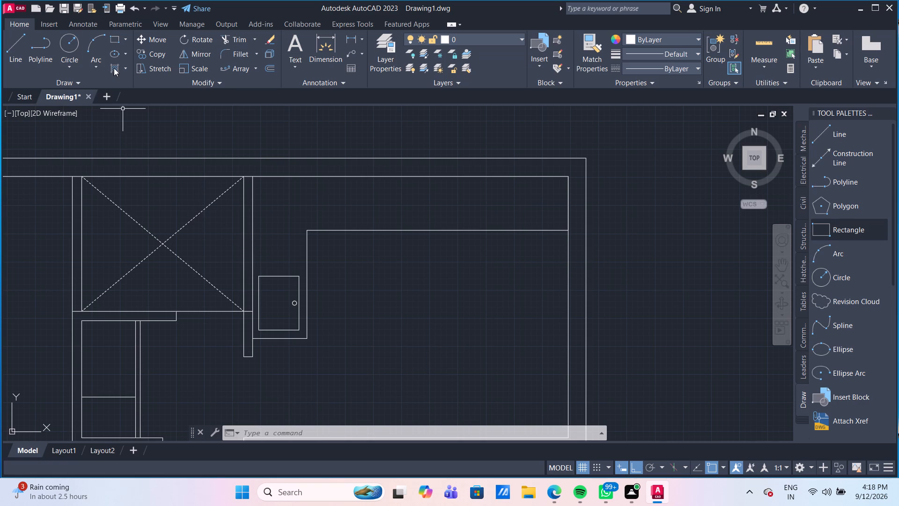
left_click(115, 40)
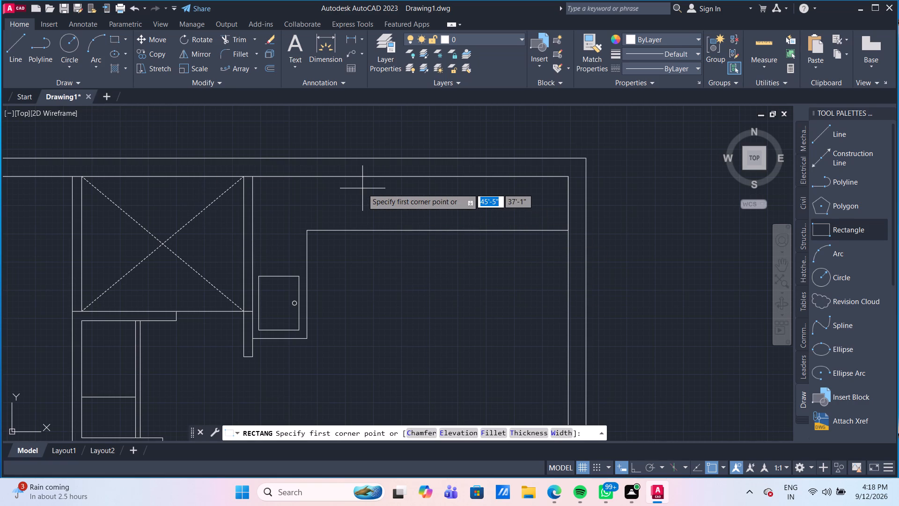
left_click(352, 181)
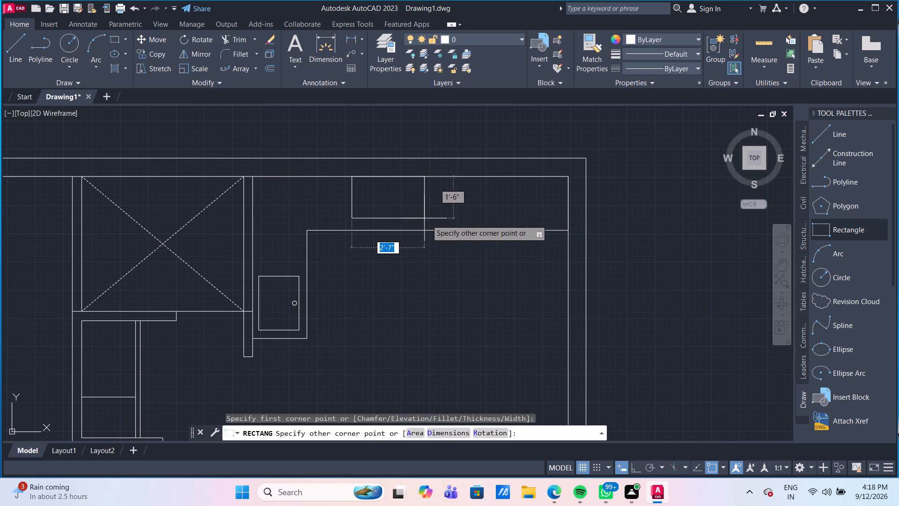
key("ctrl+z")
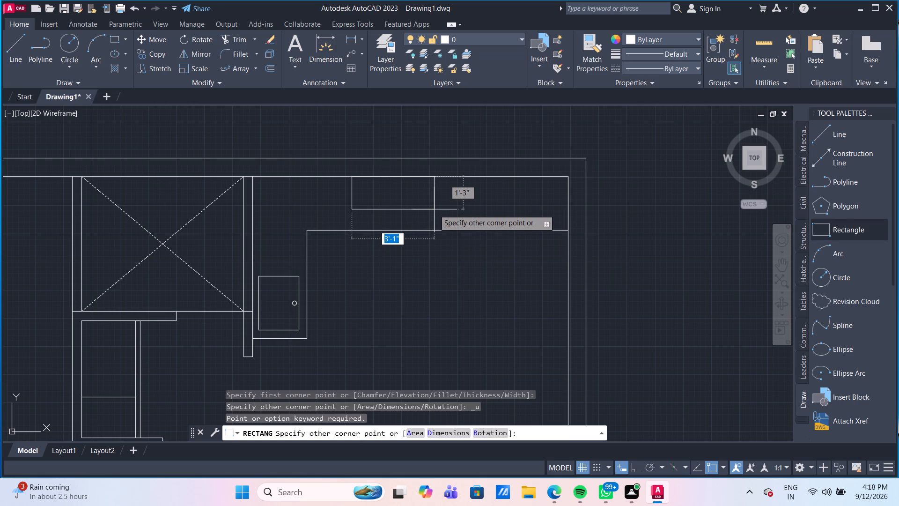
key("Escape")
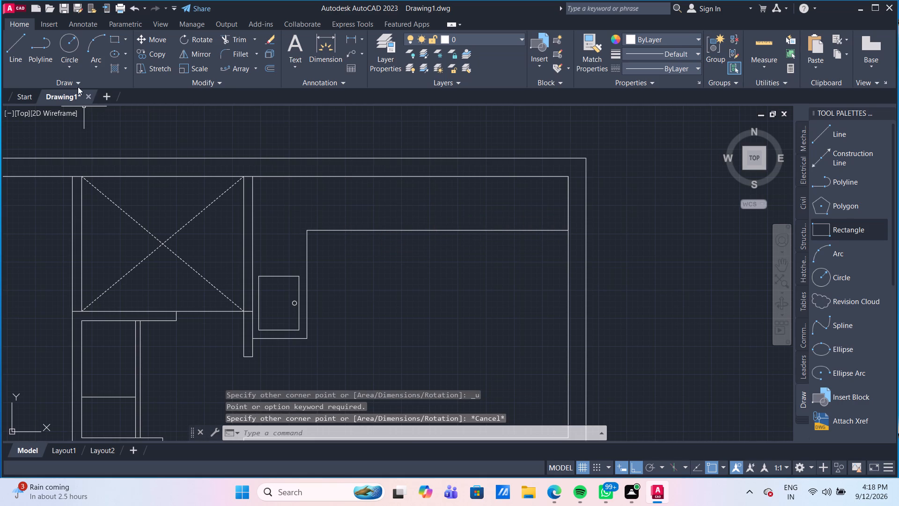
Draw a rectangle 3' wide and 1'6" high inside the counter's long leg, just below the top outer wall.
left_click(110, 37)
scroll(376, 180, "up", 2)
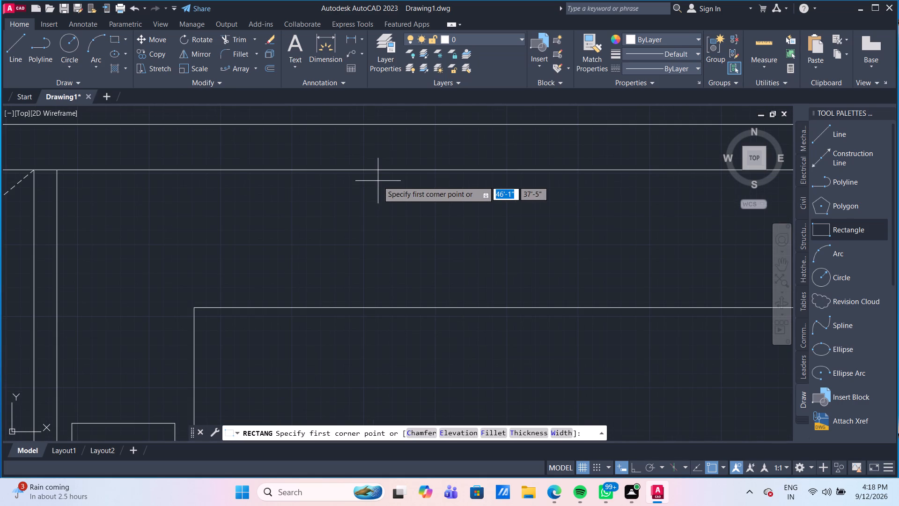
left_click(354, 192)
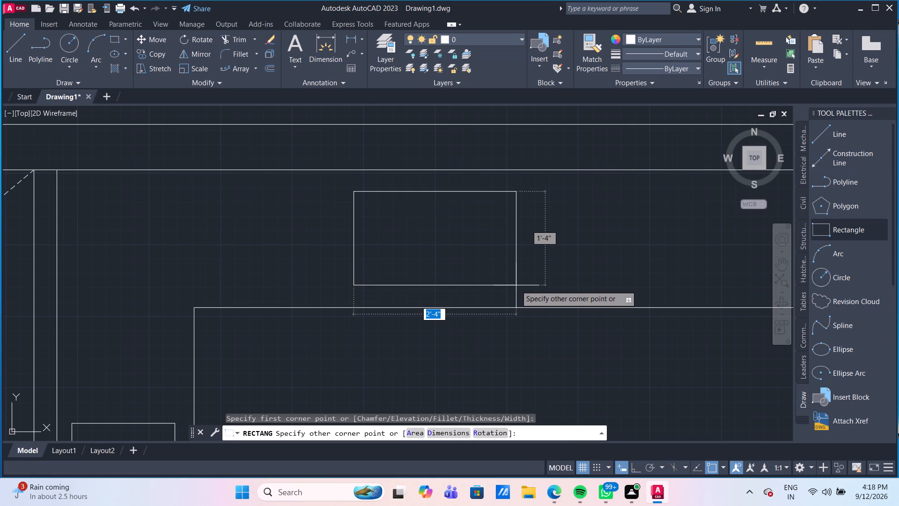
type("3'")
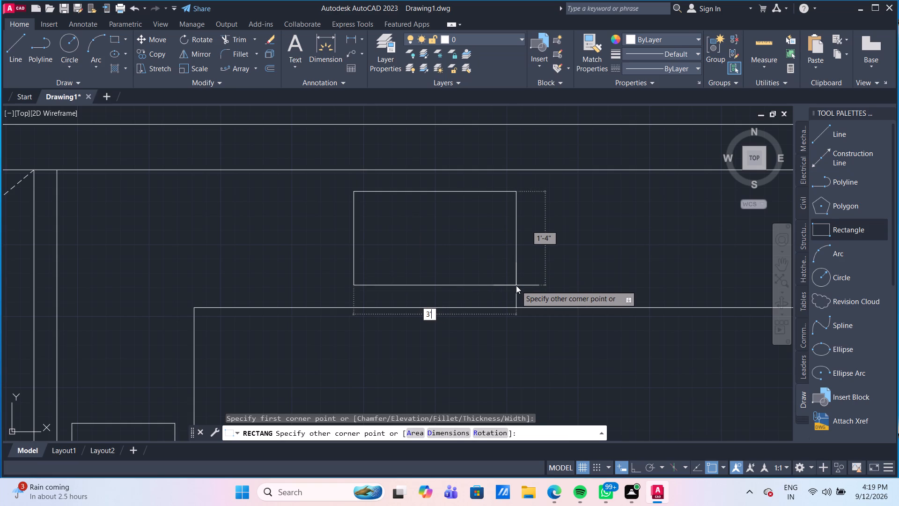
key("Tab")
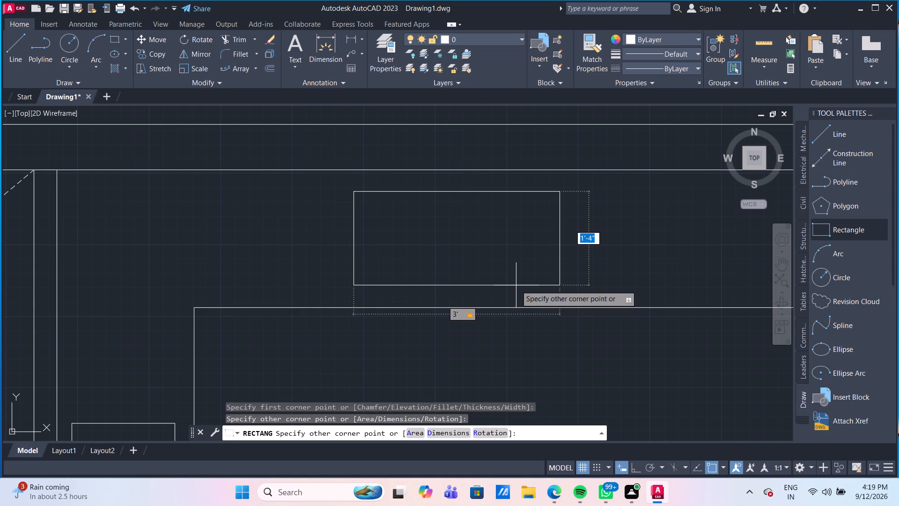
type("1'6")
key("shift+quotedbl")
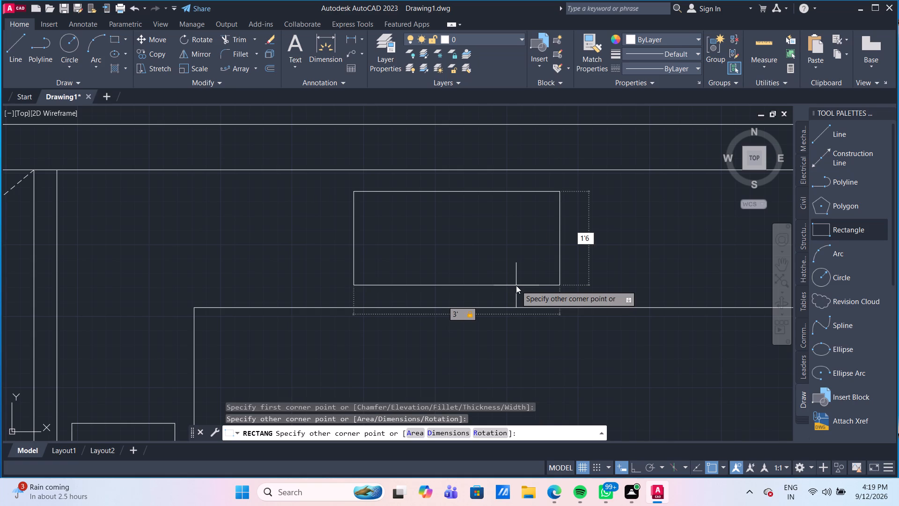
key("Return")
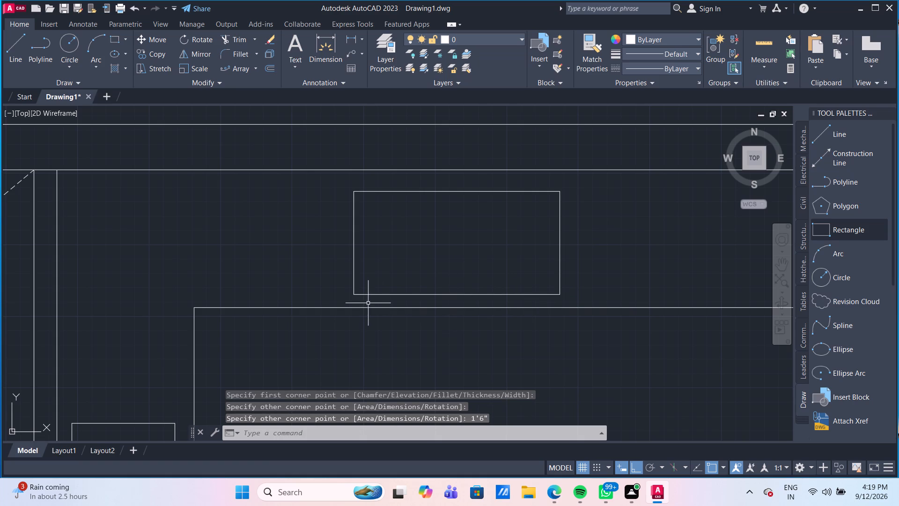
Draw a vertical line from the midpoint of the 3' rectangle's top side to the midpoint of its bottom side.
left_click(14, 44)
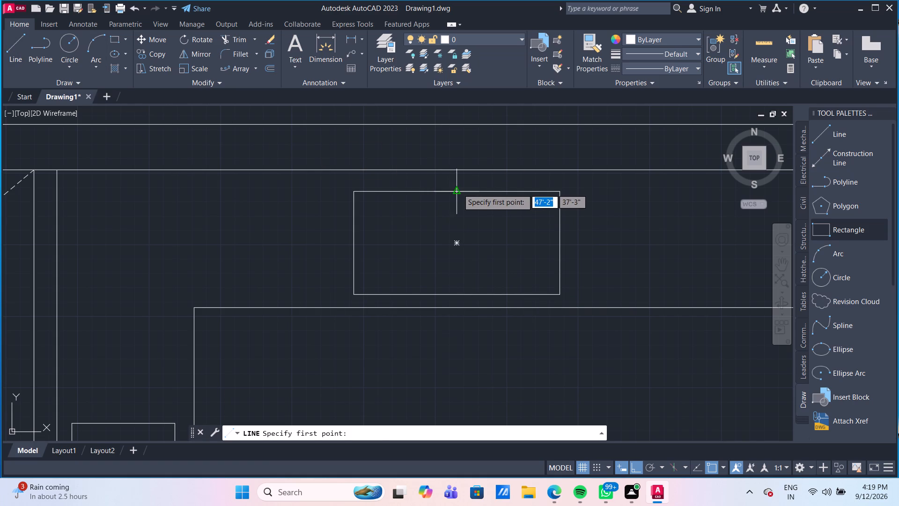
left_click_drag(458, 189, 451, 228)
left_click(456, 297)
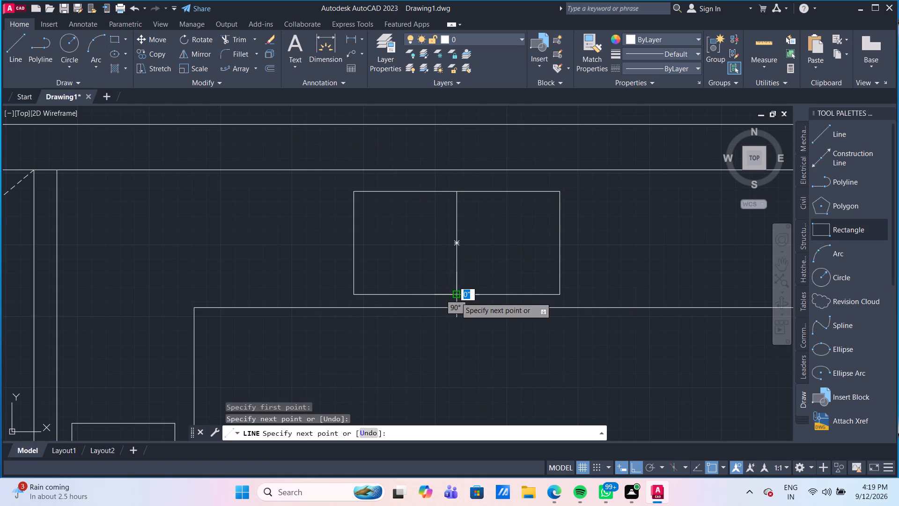
Offset the 3' by 1'6" fixture rectangle 2" inward.
key("Return")
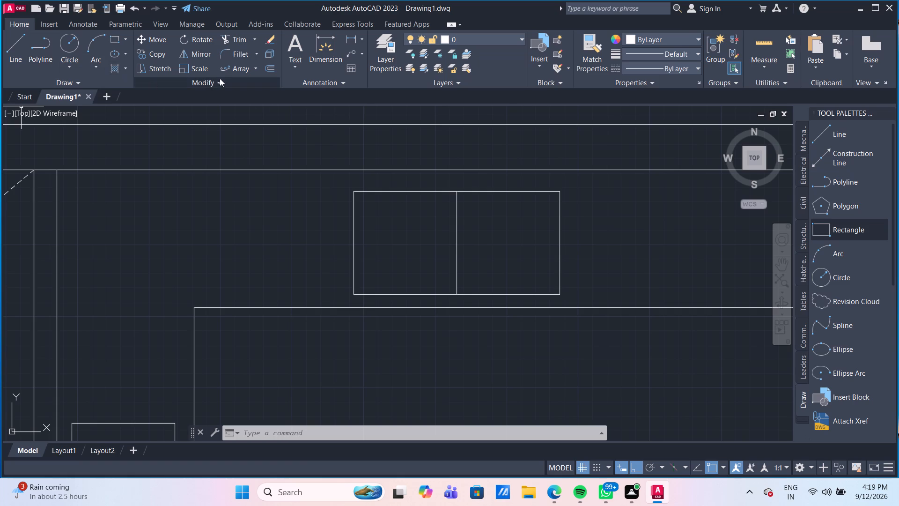
left_click(274, 65)
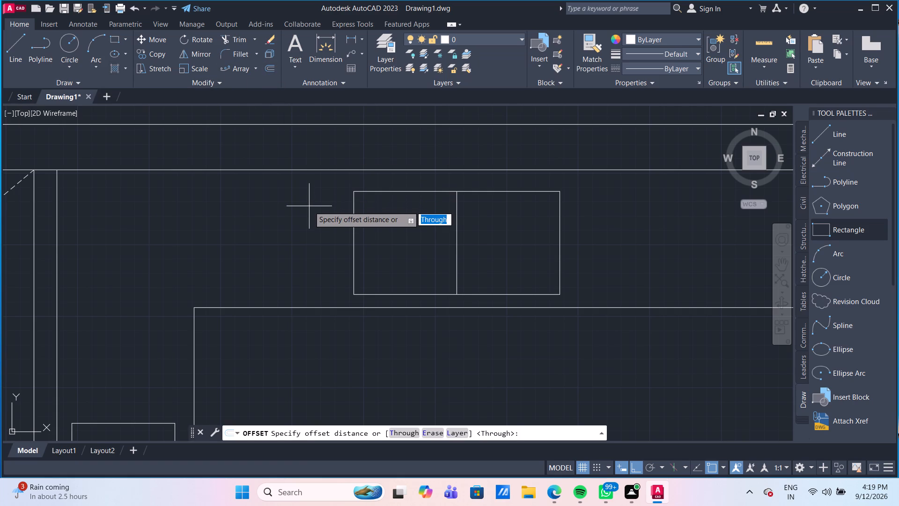
type("2\"")
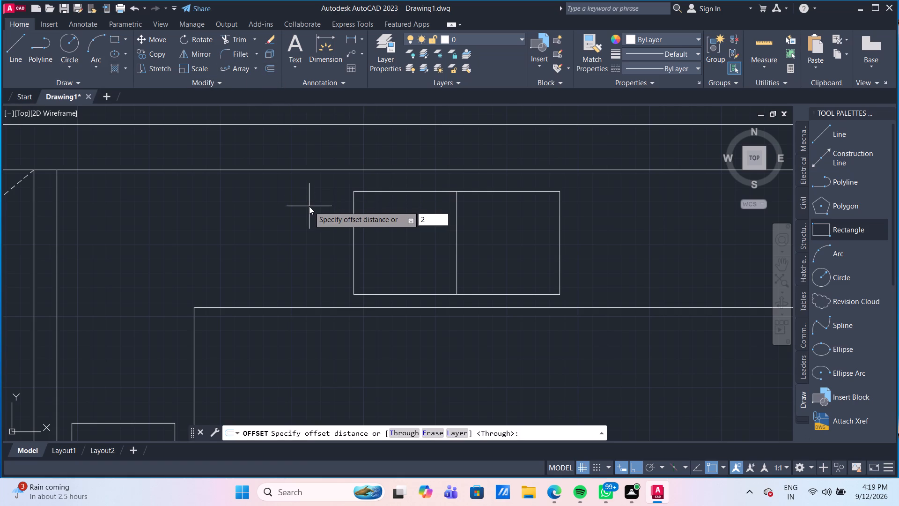
key("Return")
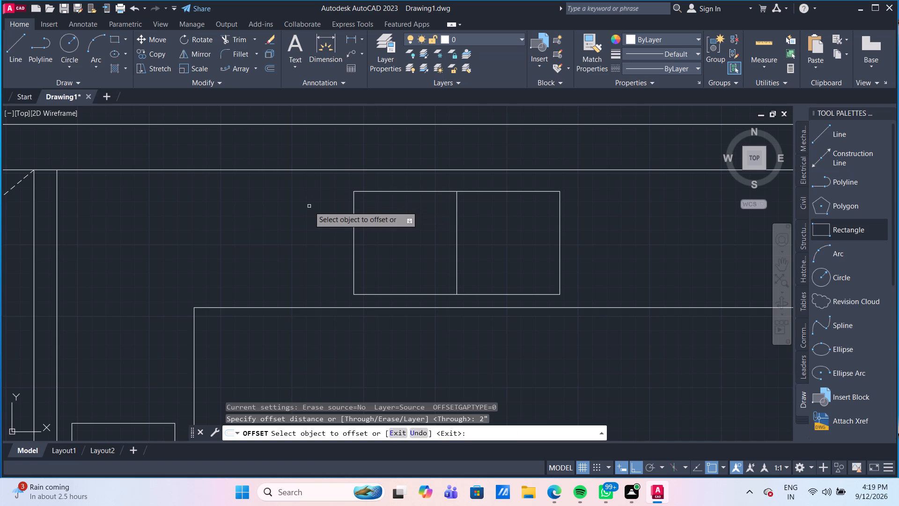
left_click(354, 240)
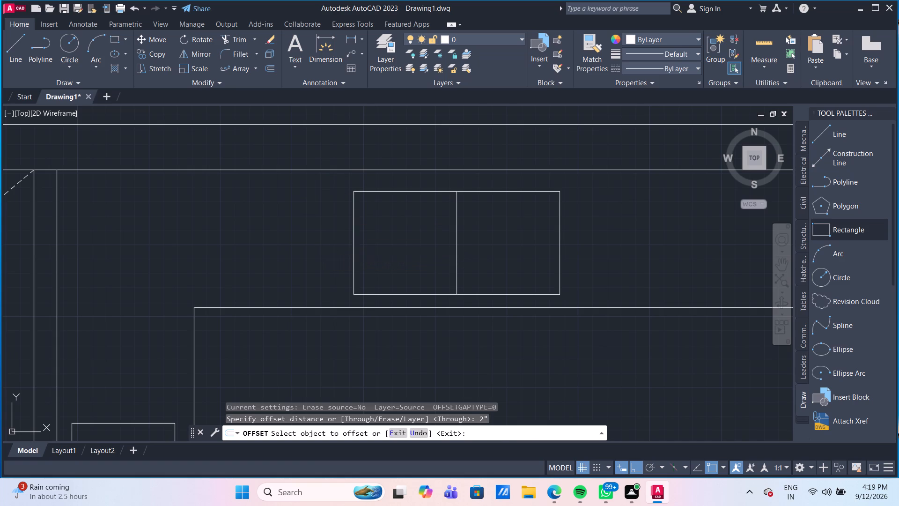
left_click(357, 240)
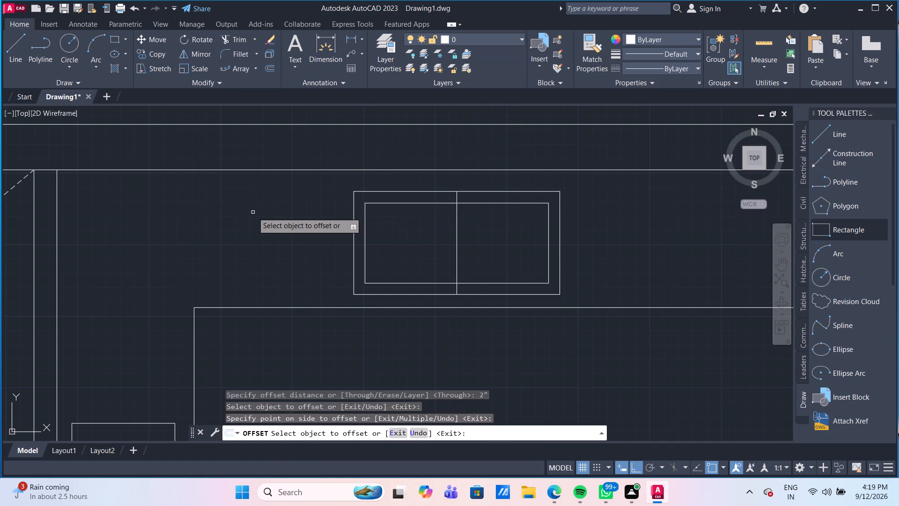
key("Escape")
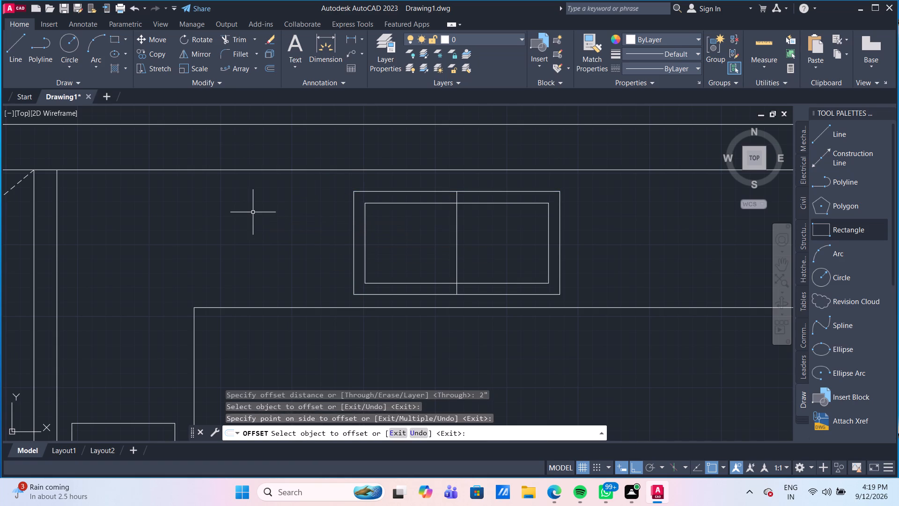
Offset the outer fixture rectangle 1" inward, between the outer and inner outlines.
key("o")
key("Return")
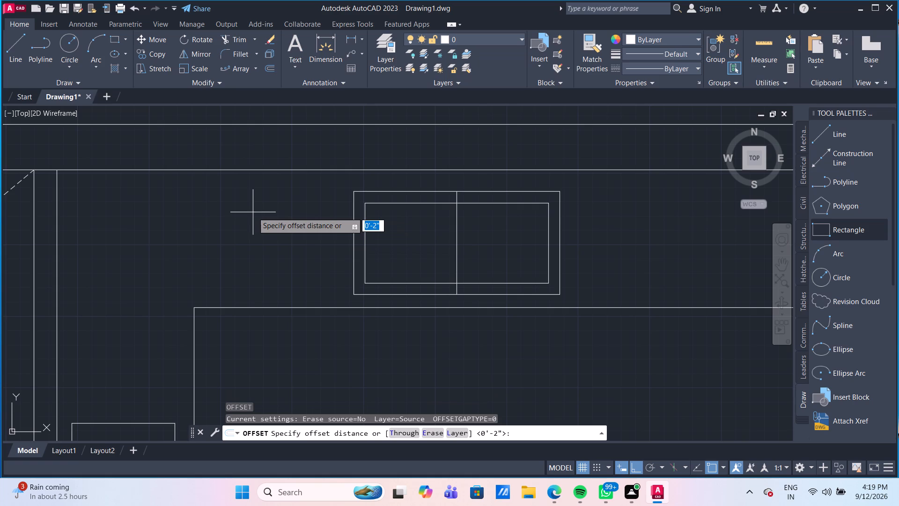
type("1\"")
key("Return")
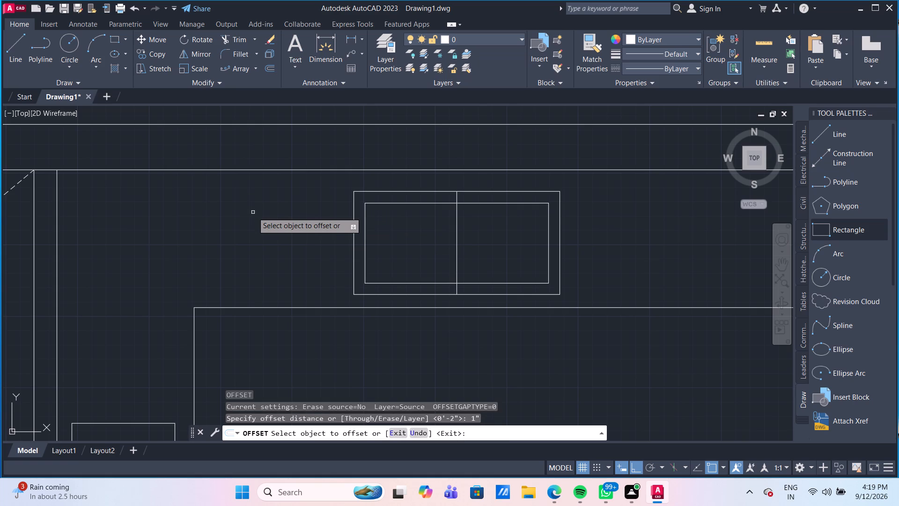
left_click(354, 248)
left_click(359, 250)
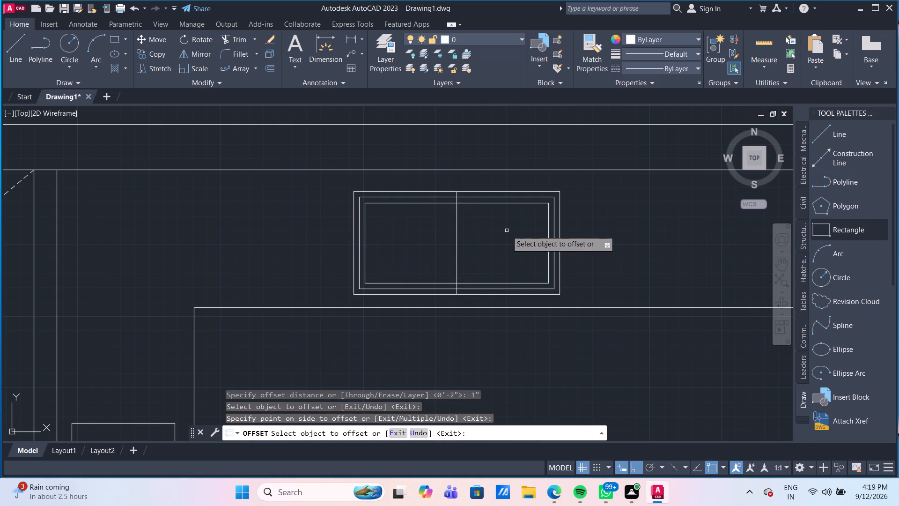
key("Escape")
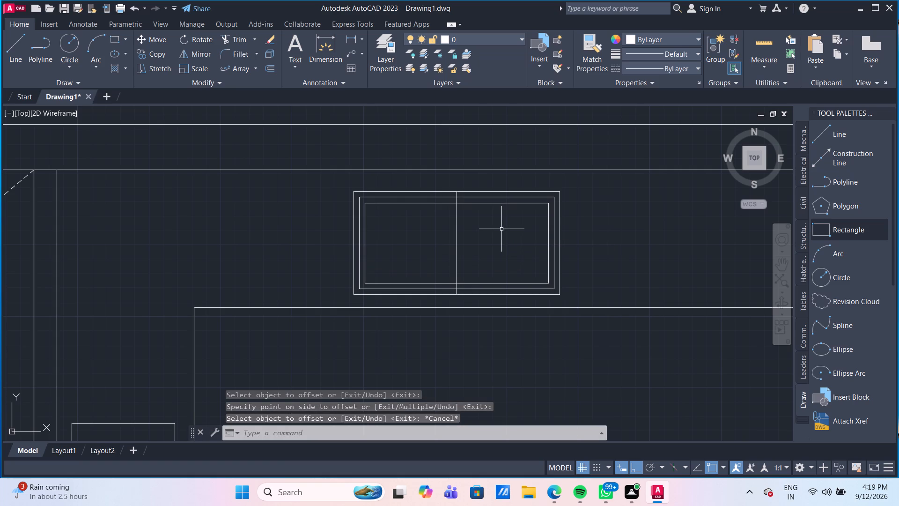
Select the three nested fixture rectangles with their centre line and explode them into separate lines.
left_click_drag(569, 298, 559, 293)
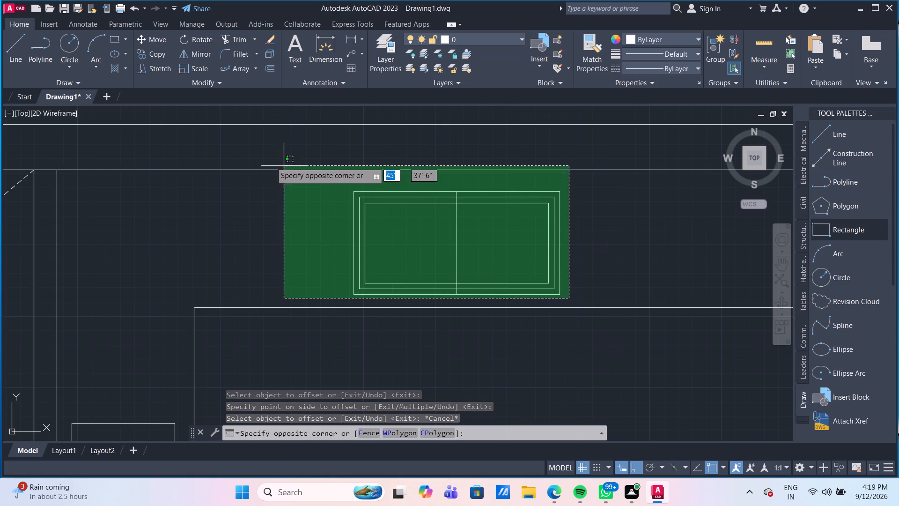
left_click(334, 182)
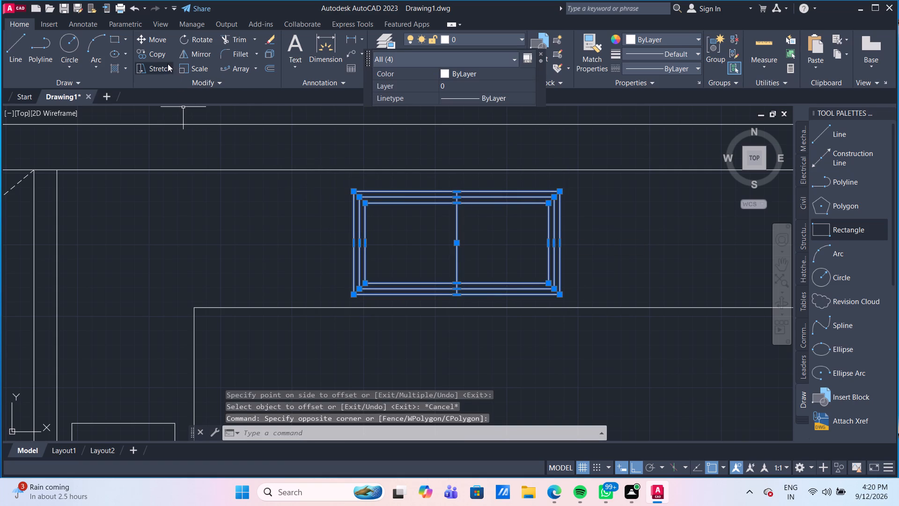
left_click(267, 56)
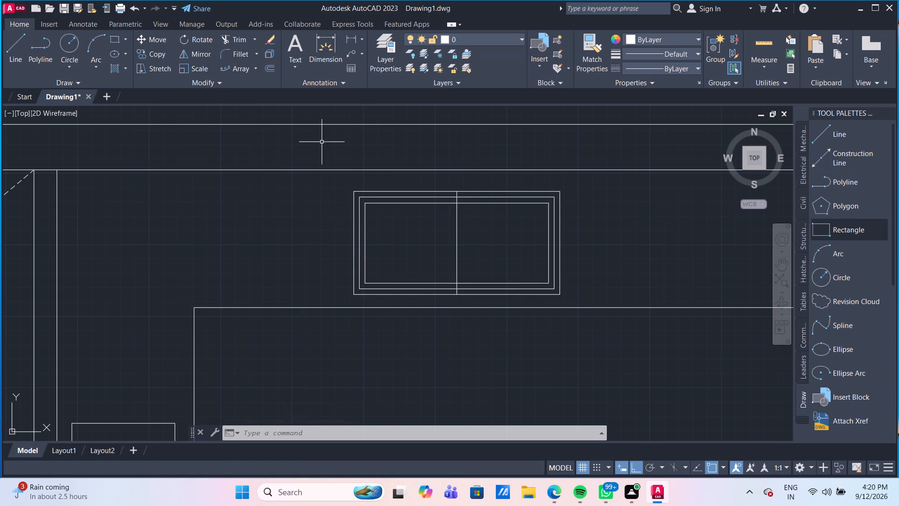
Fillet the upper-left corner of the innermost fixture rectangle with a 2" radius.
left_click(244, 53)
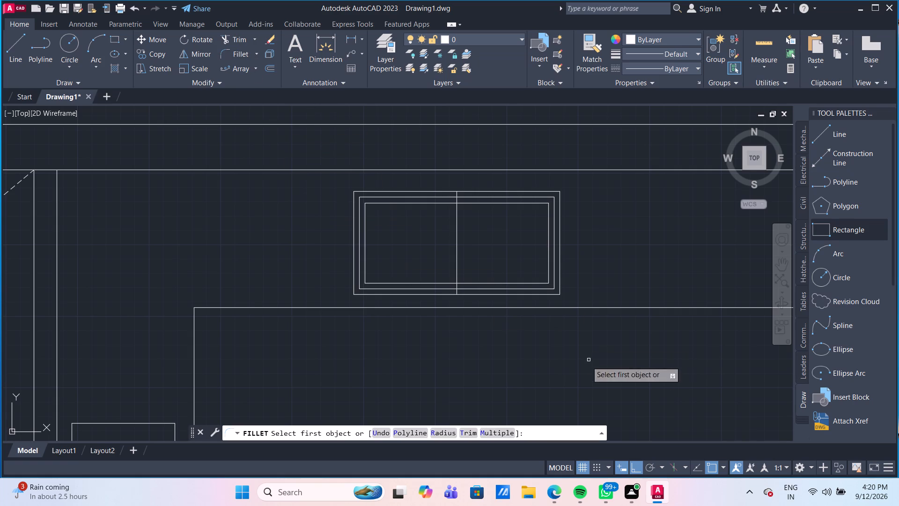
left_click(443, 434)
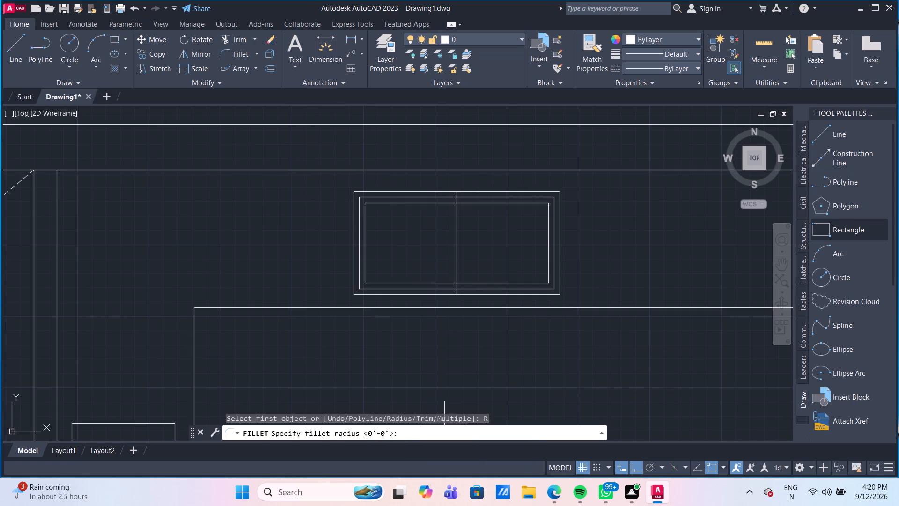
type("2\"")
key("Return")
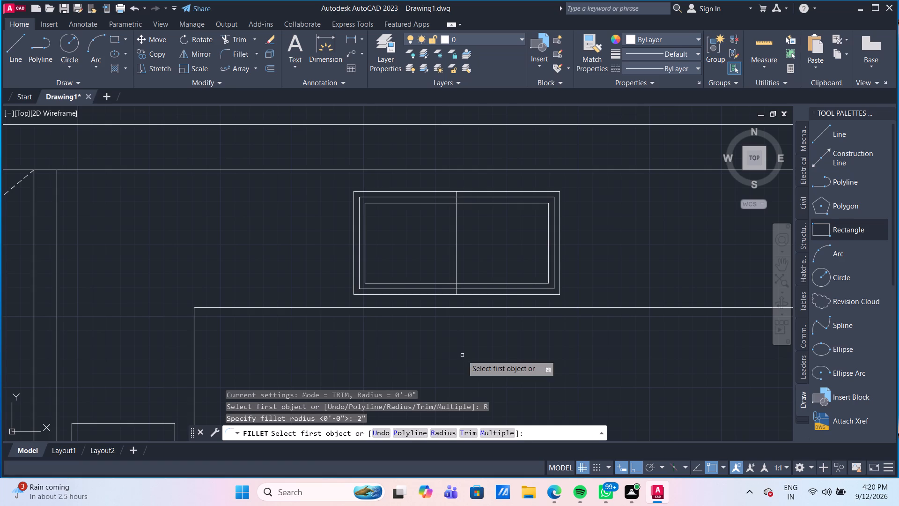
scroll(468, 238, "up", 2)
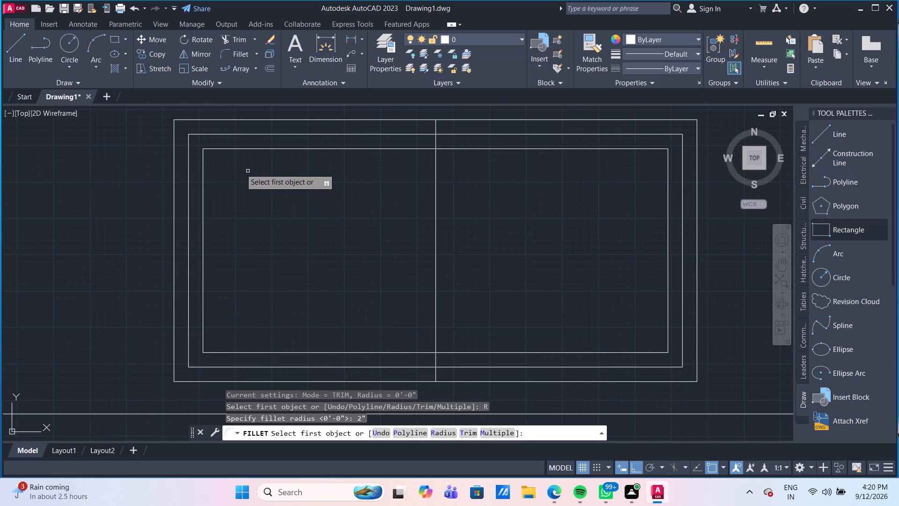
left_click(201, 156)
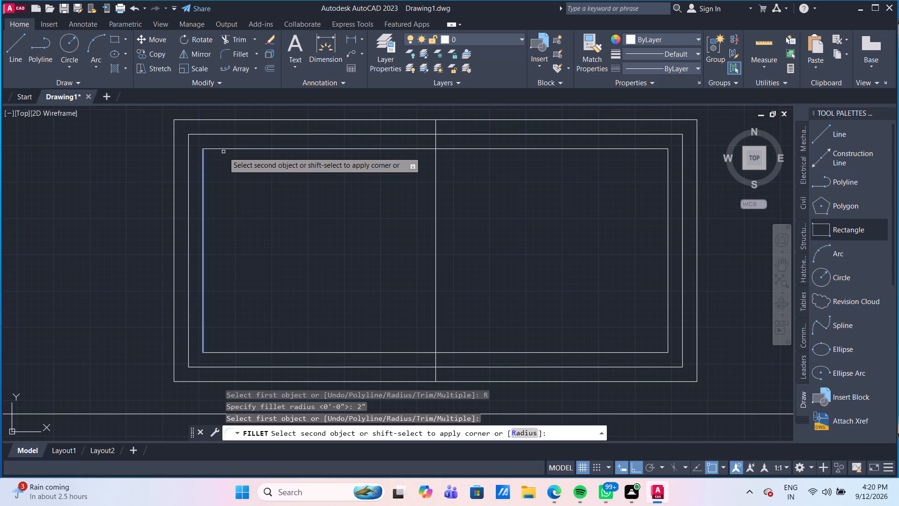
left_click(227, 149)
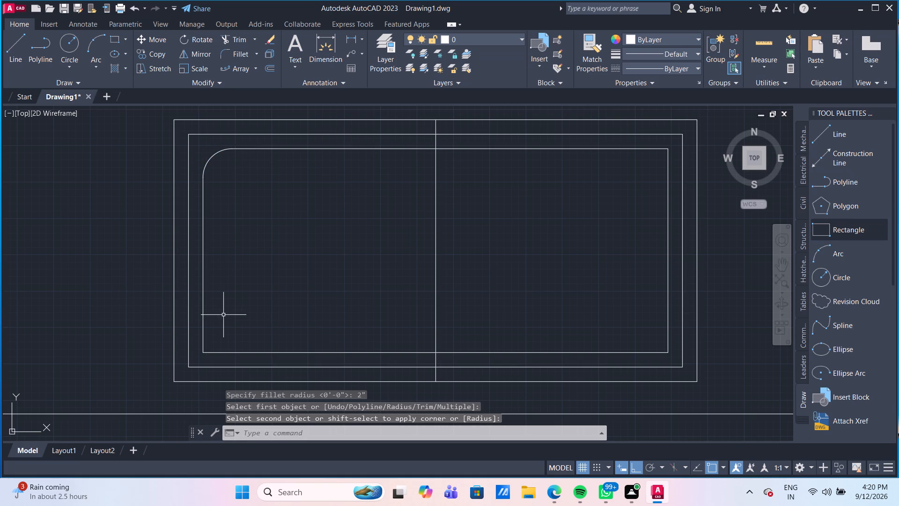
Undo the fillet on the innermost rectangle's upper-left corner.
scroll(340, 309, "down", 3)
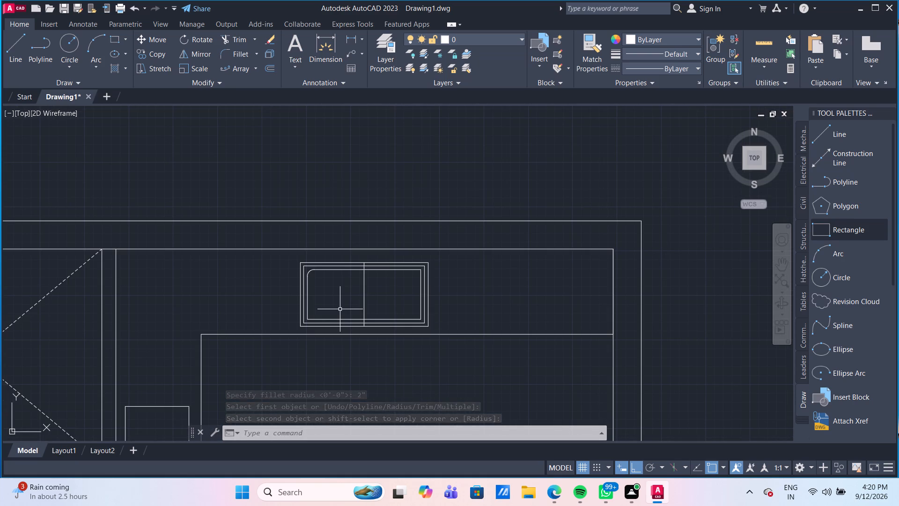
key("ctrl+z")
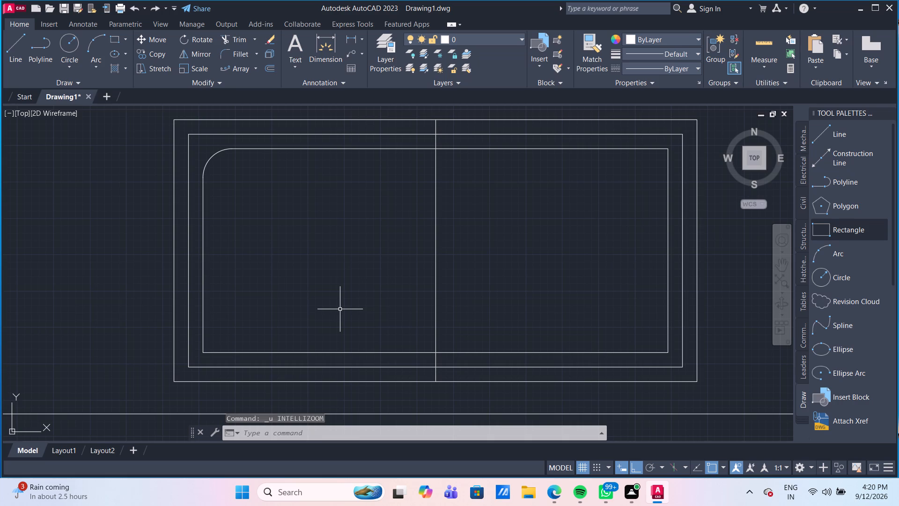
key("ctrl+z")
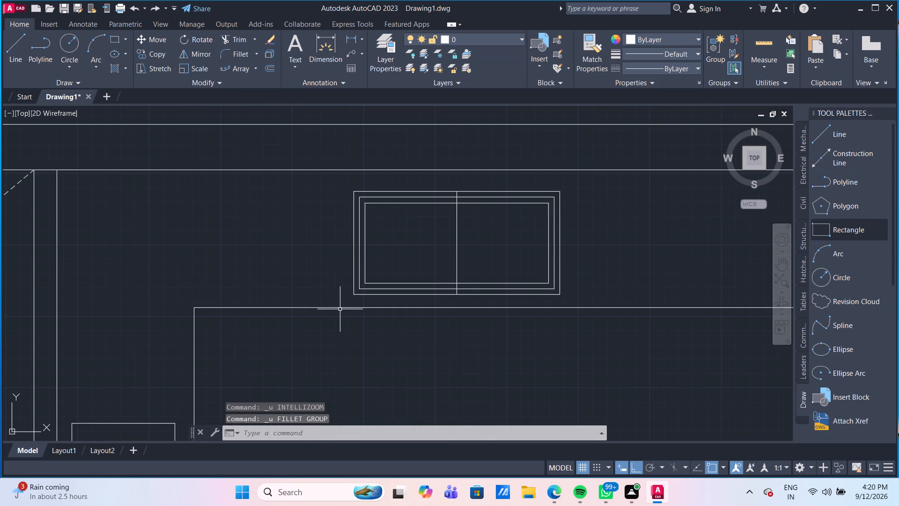
Offset the fixture's vertical centre line 1" to the right and 1" to the left.
scroll(470, 247, "up", 2)
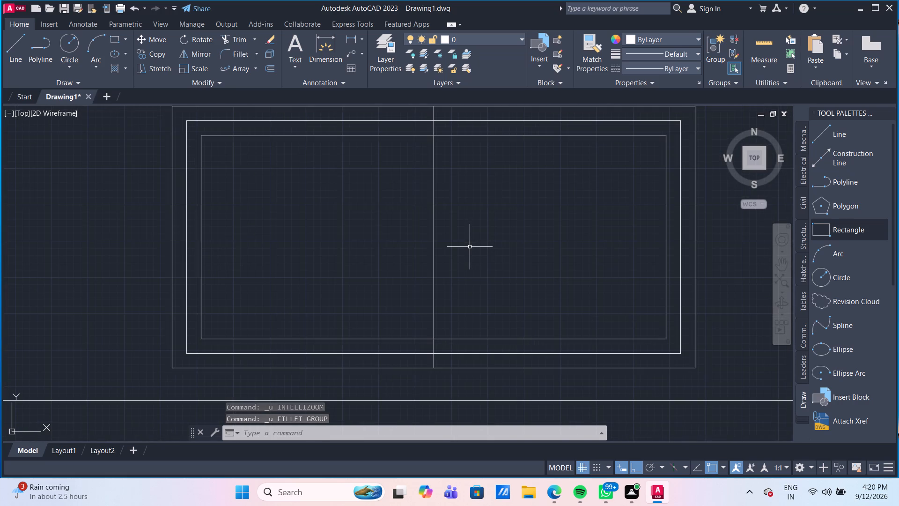
middle_click_drag(470, 247, 470, 289)
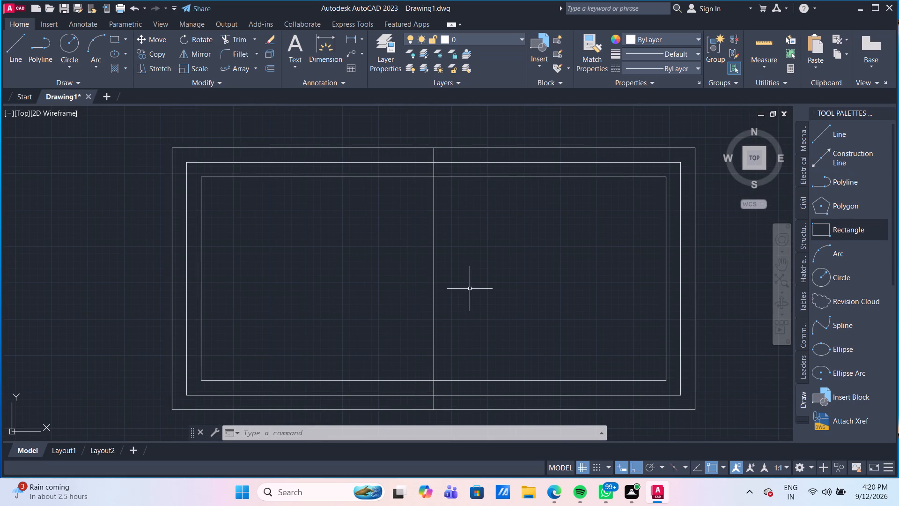
key("o")
key("Return")
key("Return")
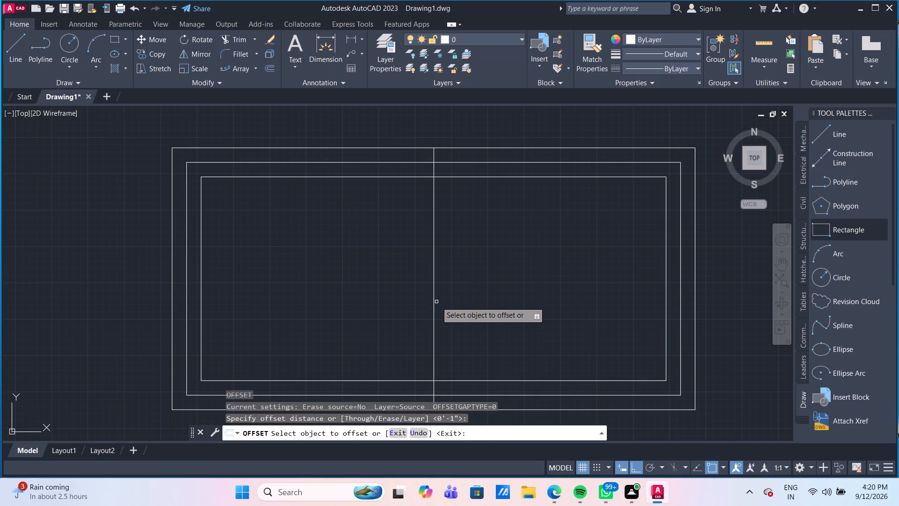
left_click_drag(434, 301, 441, 301)
left_click(457, 301)
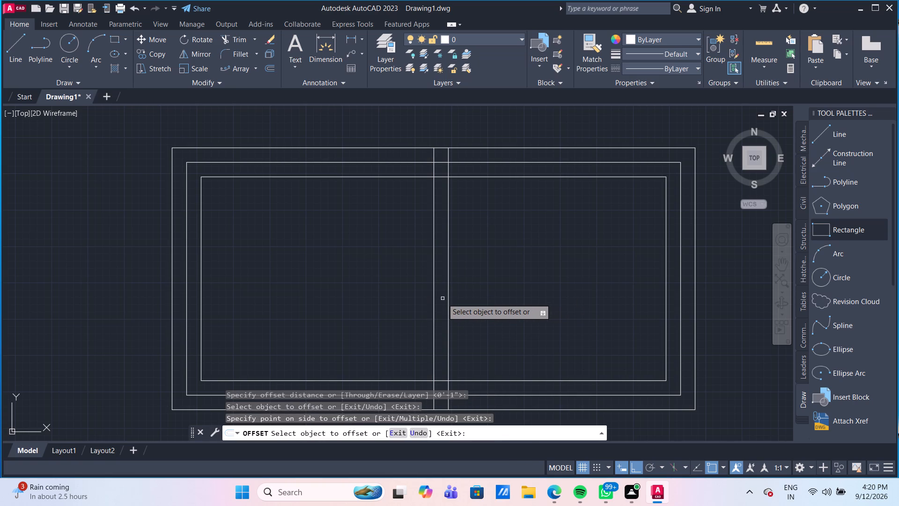
left_click(433, 297)
left_click(424, 293)
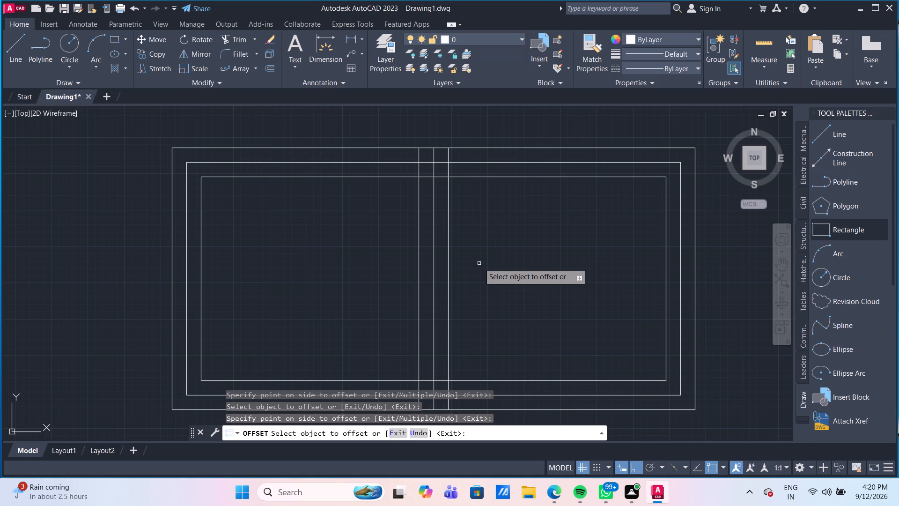
key("Escape")
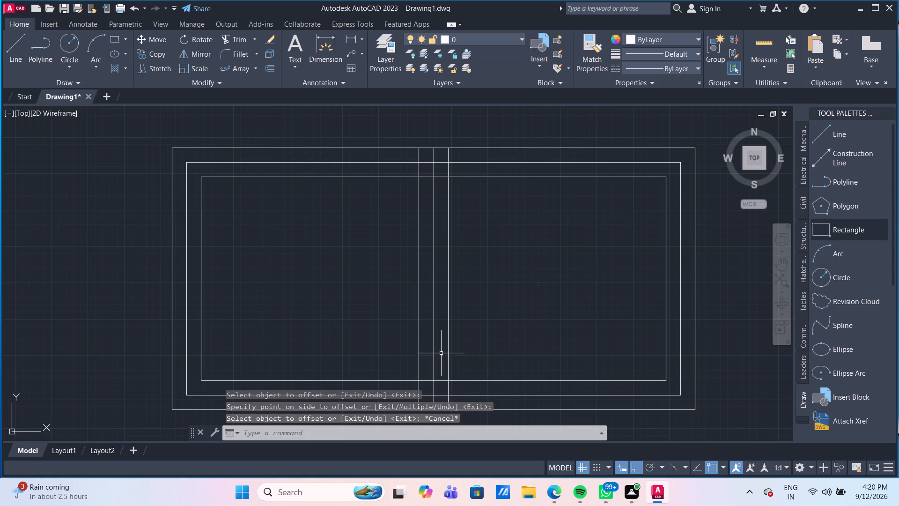
Chamfer the upper-left corner of the innermost fixture rectangle with both chamfer distances set to 1".
left_click(234, 49)
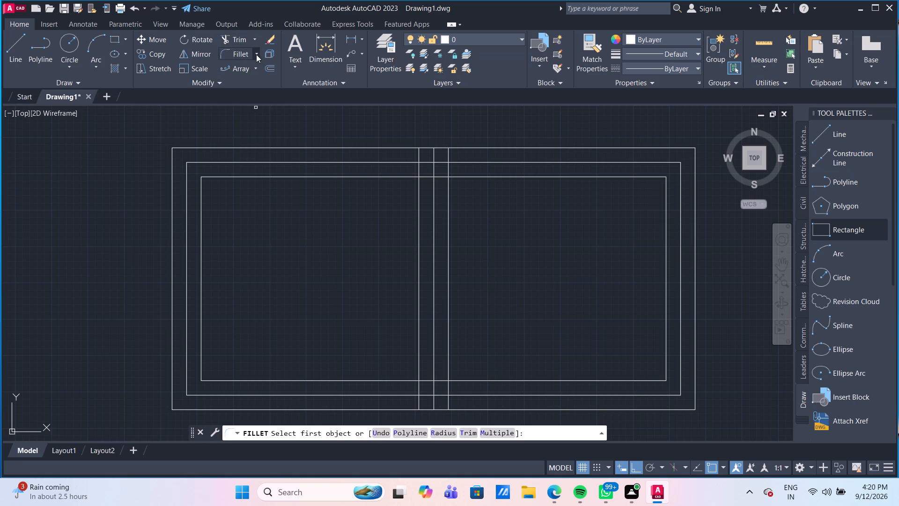
left_click(256, 54)
left_click(250, 95)
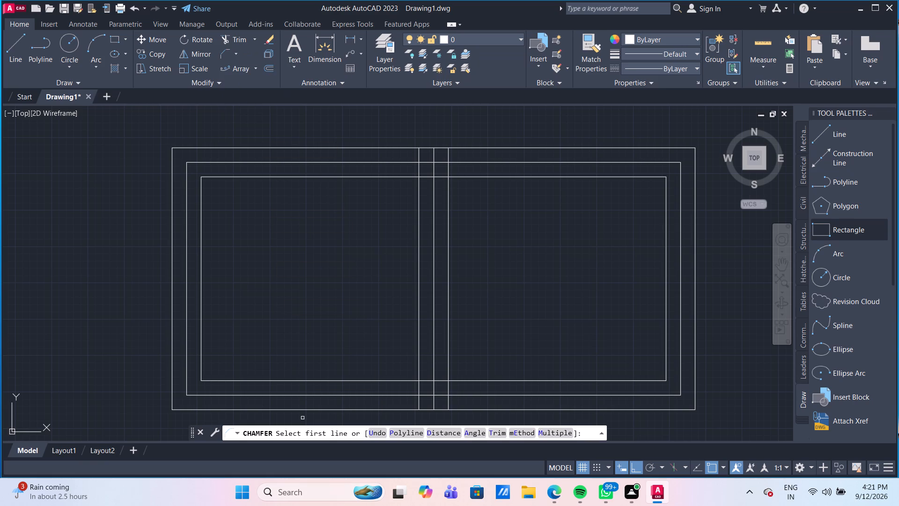
left_click(449, 432)
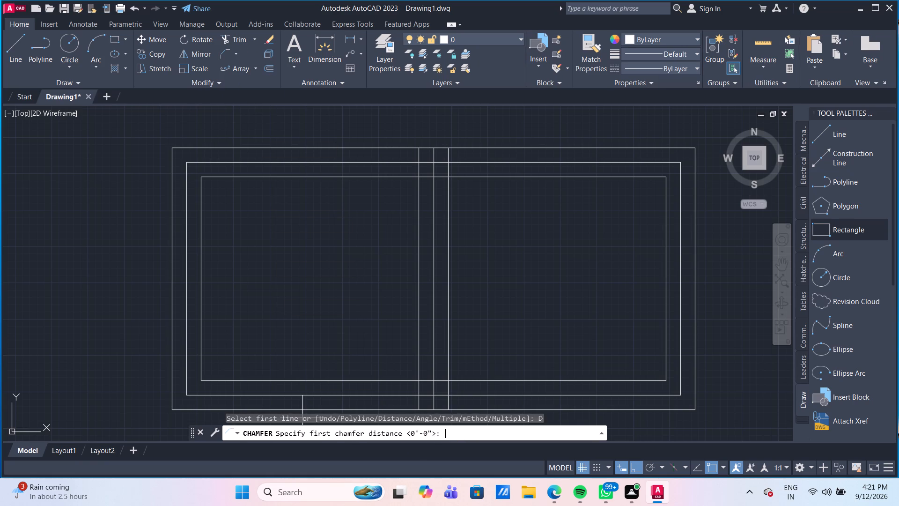
key("1")
key("apostrophe")
key("BackSpace")
key("shift+quotedbl")
key("Return")
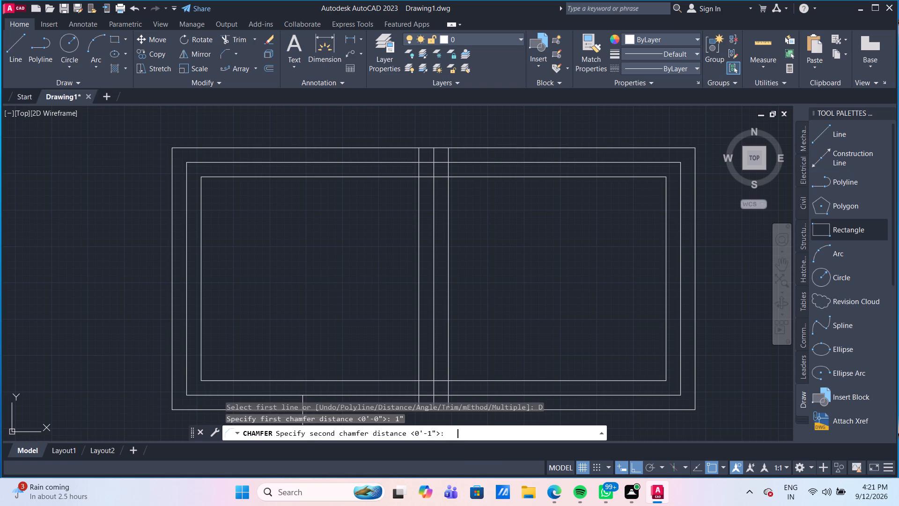
type("1\"")
key("Return")
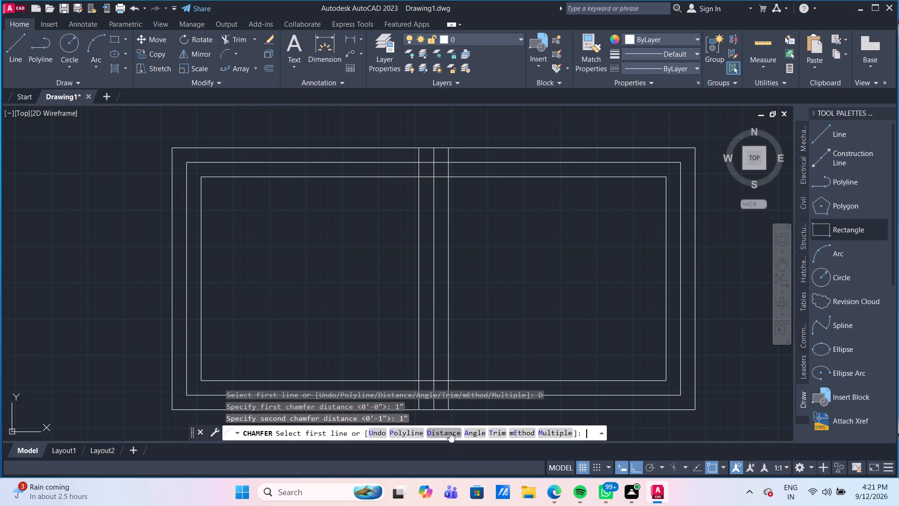
left_click(200, 182)
left_click(216, 177)
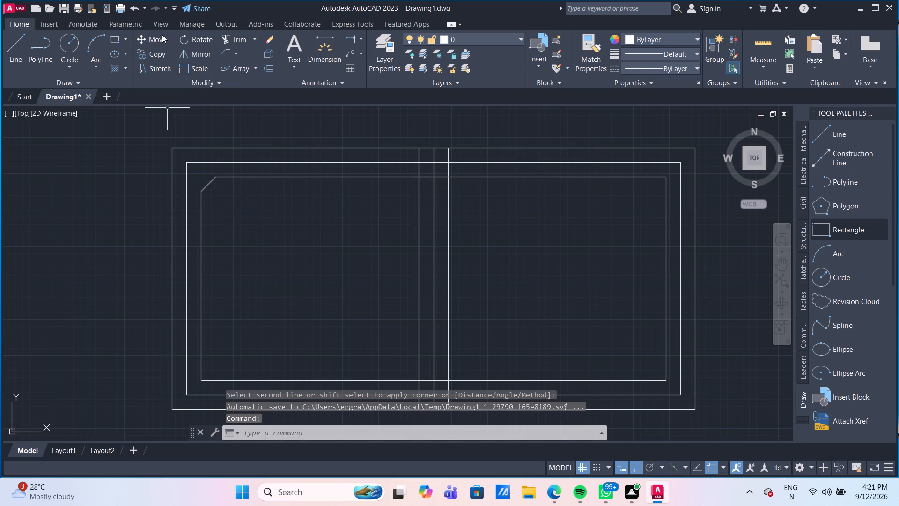
Chamfer the left basin's lower-left, upper-right and lower-right corners by 1", using the left divider line as its right edge.
left_click(227, 53)
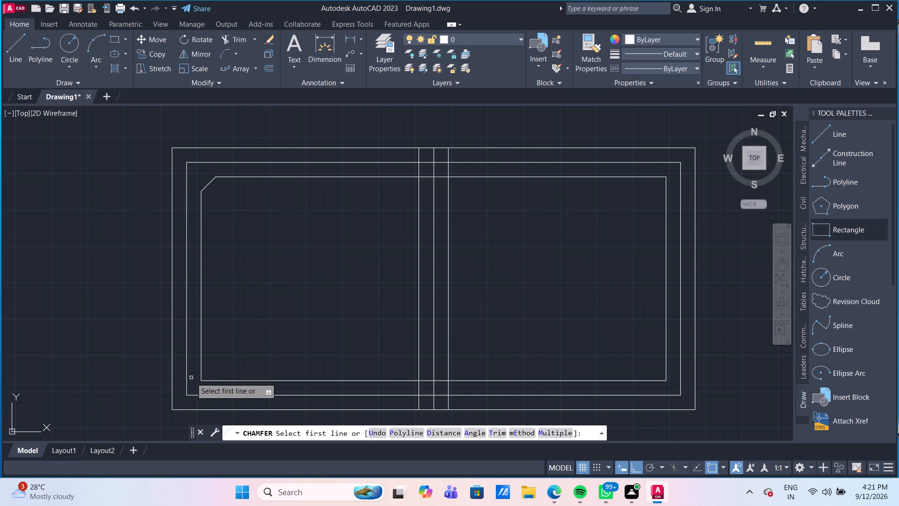
left_click(200, 372)
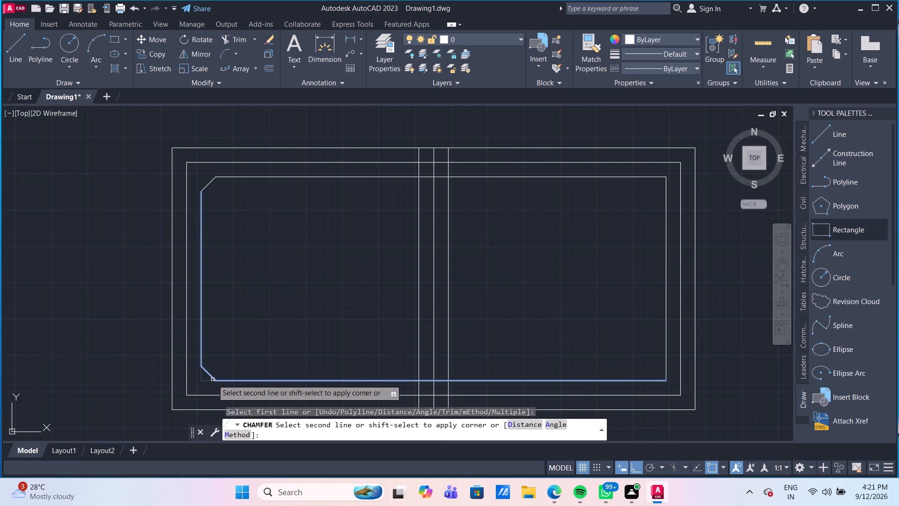
left_click(213, 379)
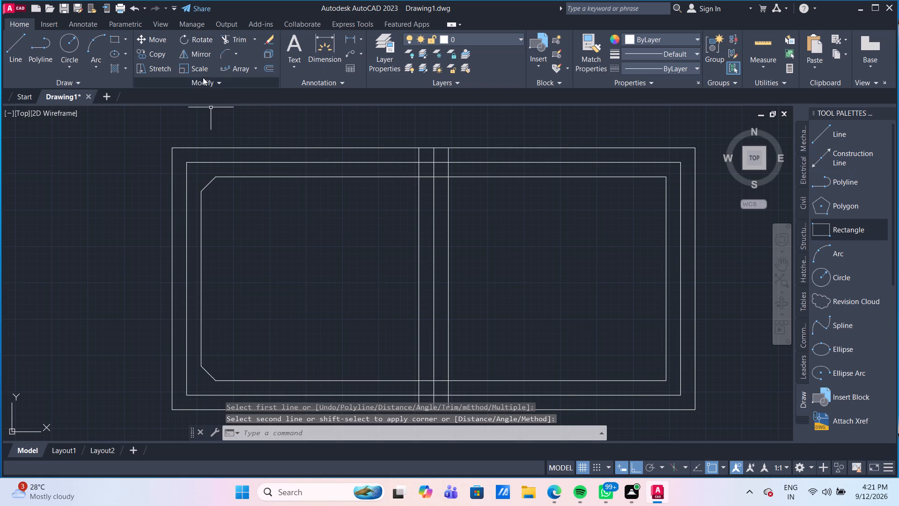
left_click(221, 52)
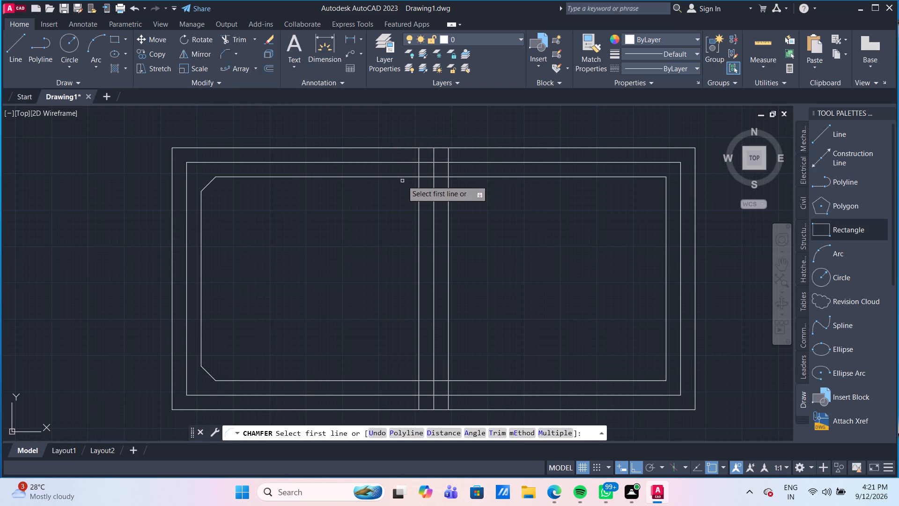
left_click(409, 177)
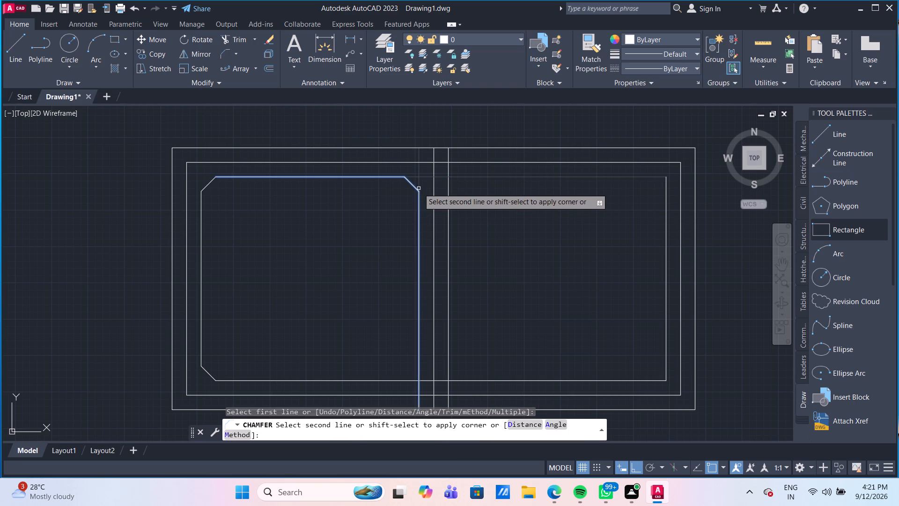
left_click(419, 188)
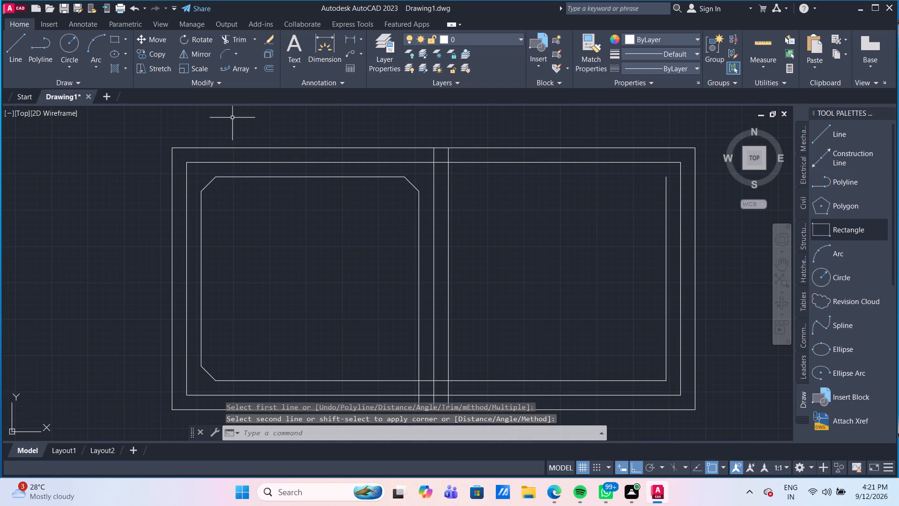
left_click_drag(224, 51, 230, 57)
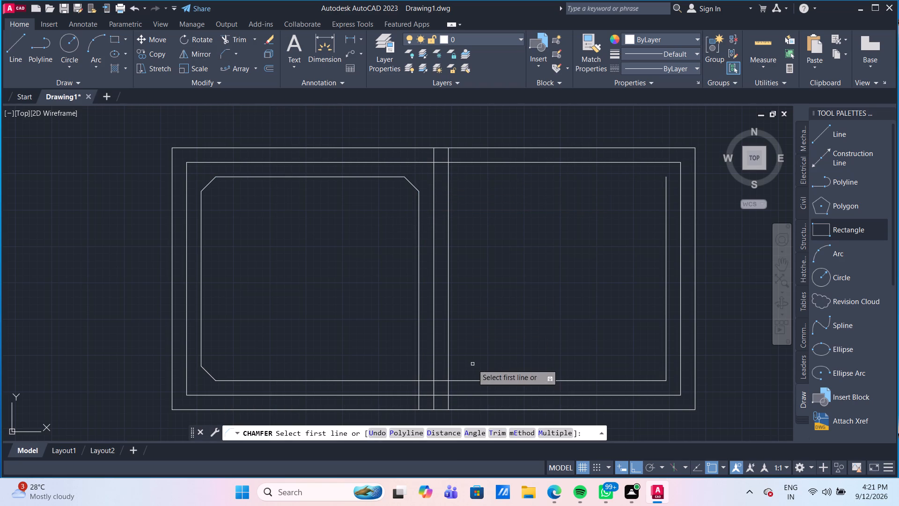
left_click(419, 371)
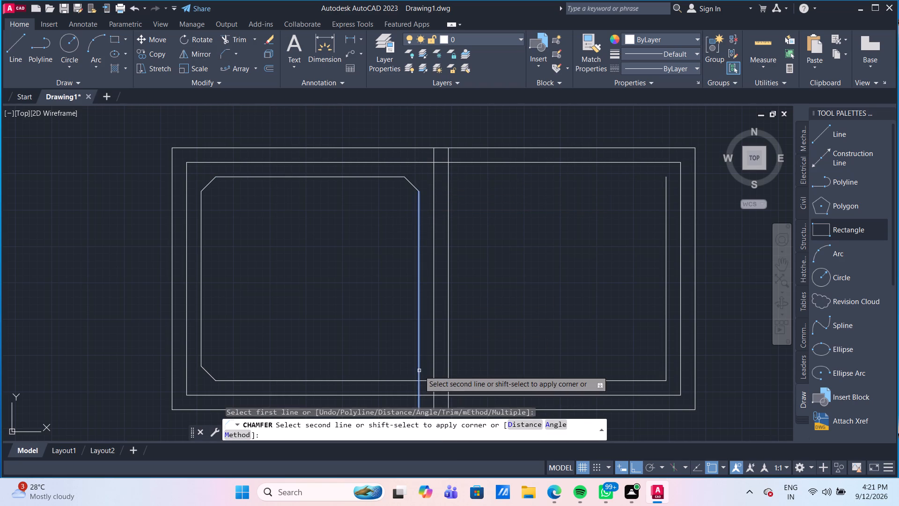
left_click(410, 380)
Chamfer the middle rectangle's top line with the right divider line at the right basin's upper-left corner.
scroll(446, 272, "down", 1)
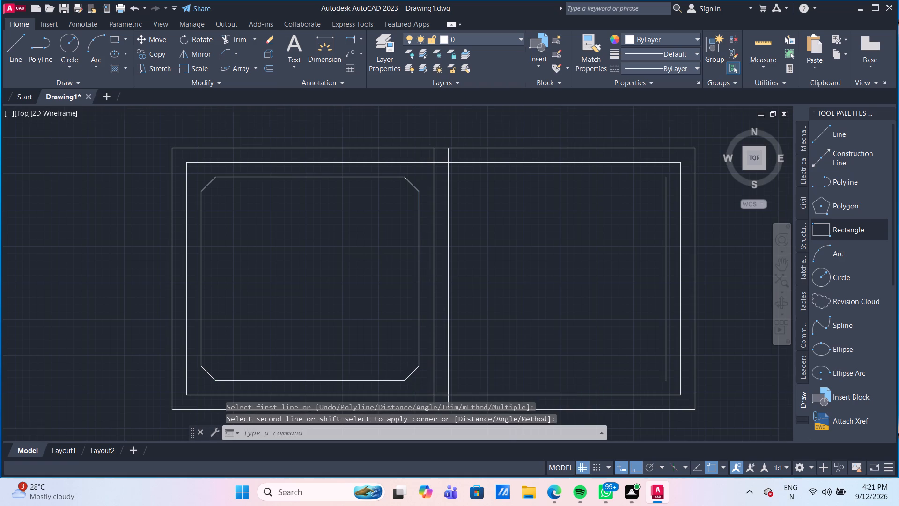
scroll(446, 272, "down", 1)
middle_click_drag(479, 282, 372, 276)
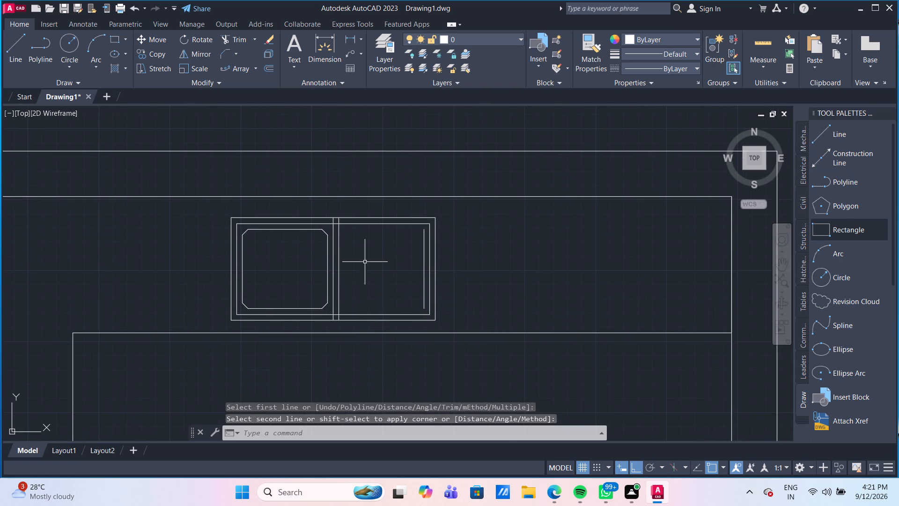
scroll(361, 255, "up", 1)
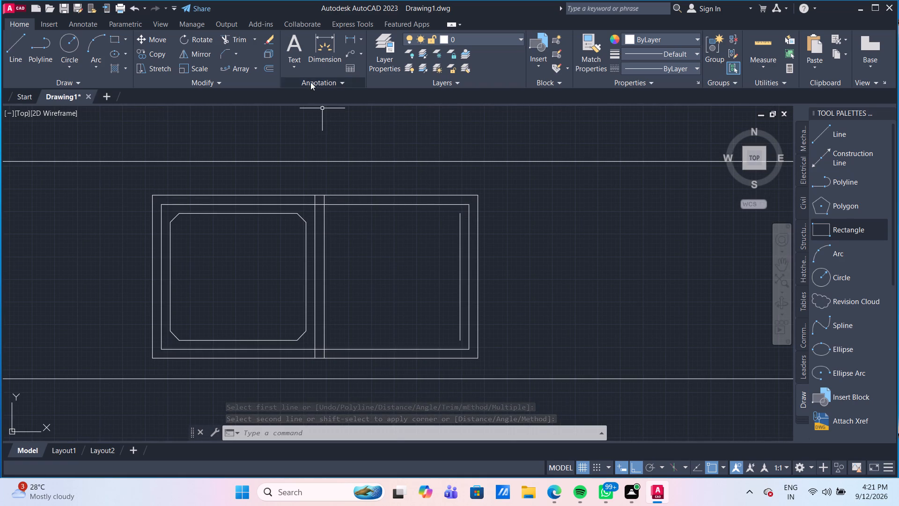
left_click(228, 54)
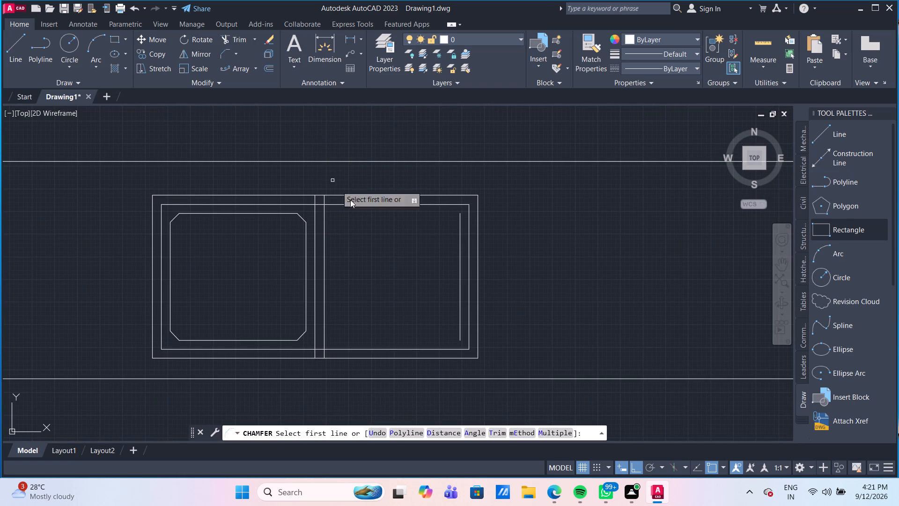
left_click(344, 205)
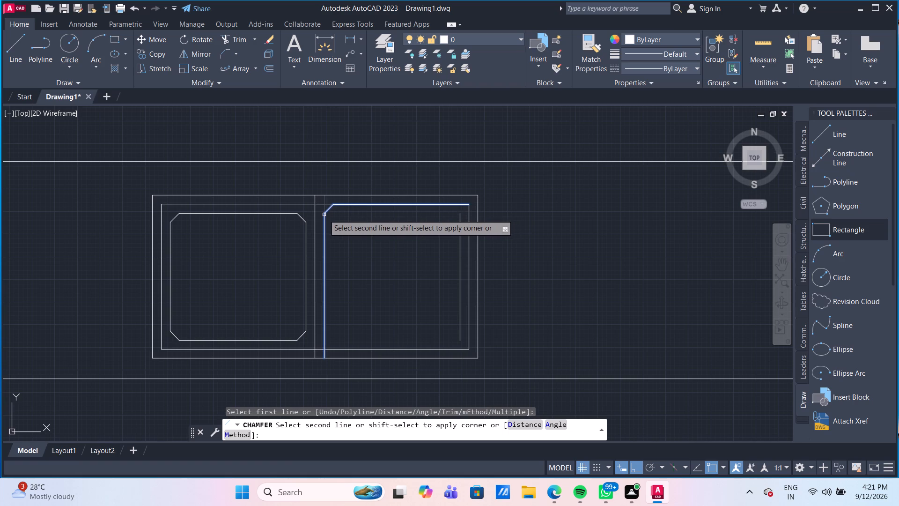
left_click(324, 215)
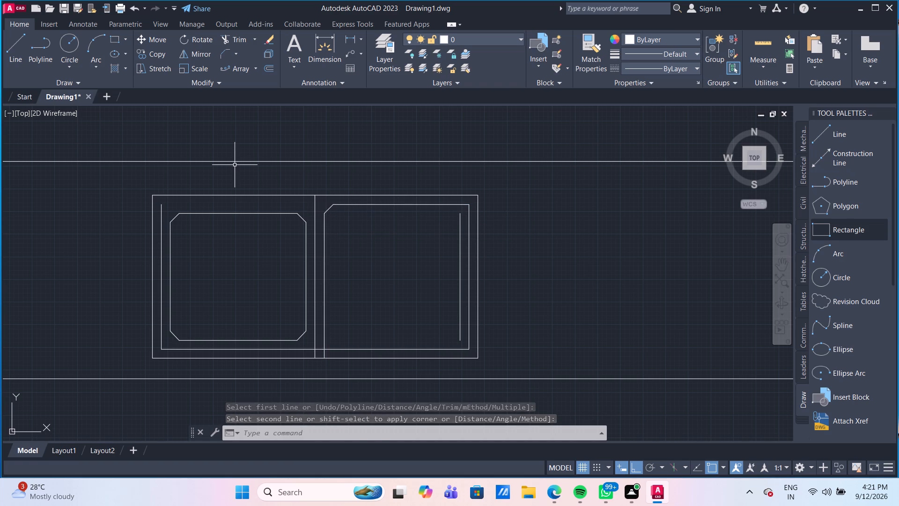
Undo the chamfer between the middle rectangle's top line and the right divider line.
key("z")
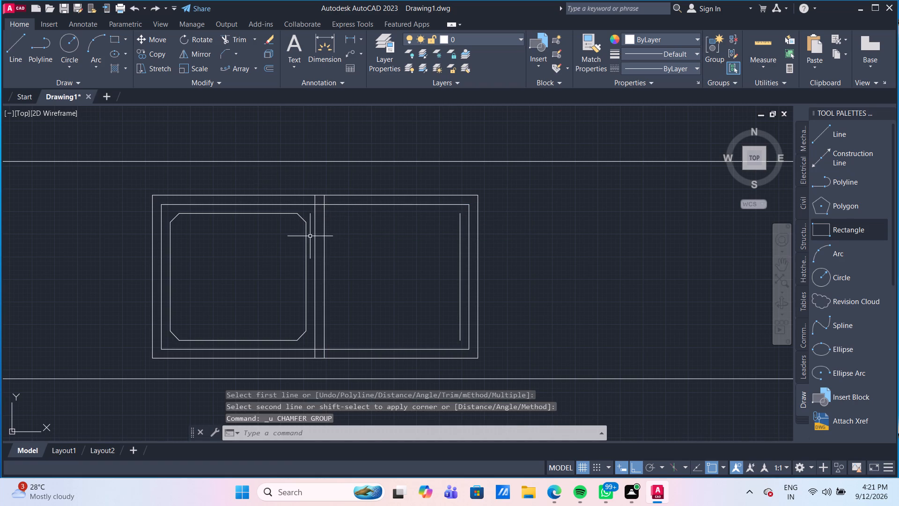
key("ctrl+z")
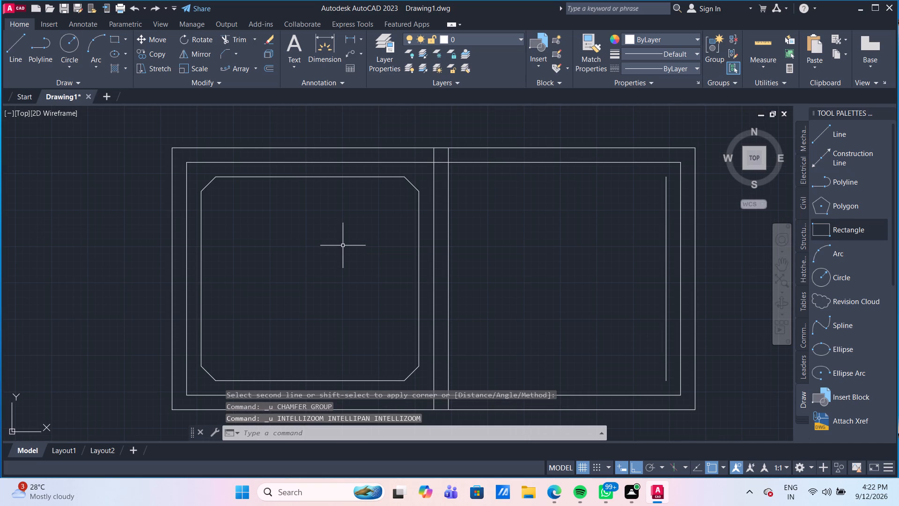
Draw the right basin's top and bottom edges as lines from the innermost right edge's endpoints to the right divider line.
scroll(519, 364, "down", 1)
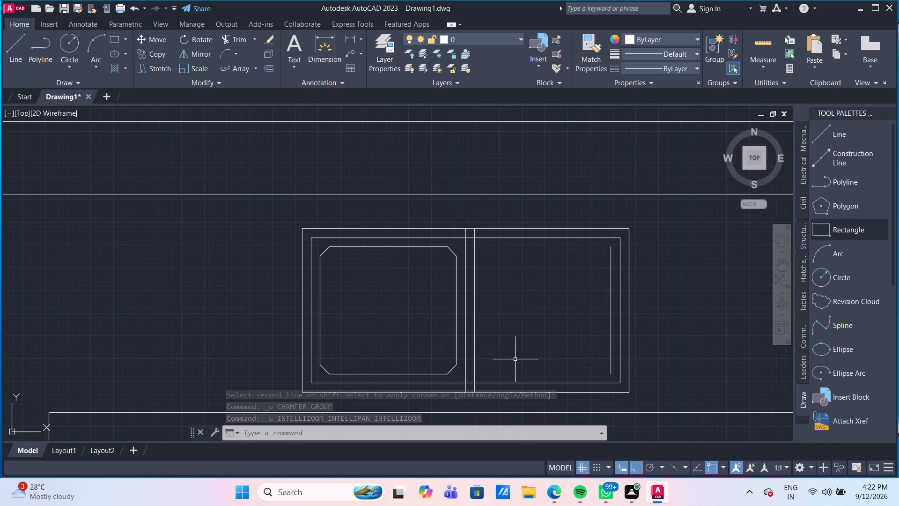
middle_click_drag(490, 342, 383, 271)
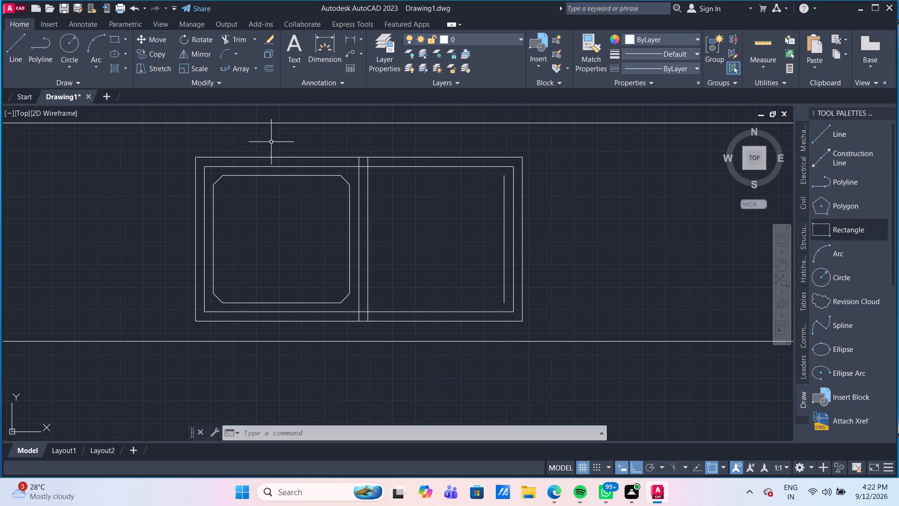
scroll(251, 131, "down", 1)
left_click(22, 43)
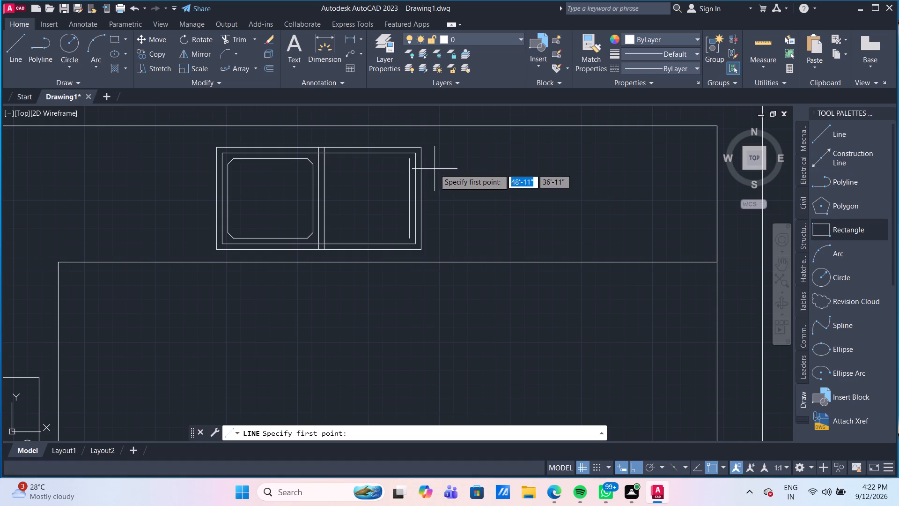
scroll(382, 168, "up", 2)
left_click_drag(463, 147, 420, 149)
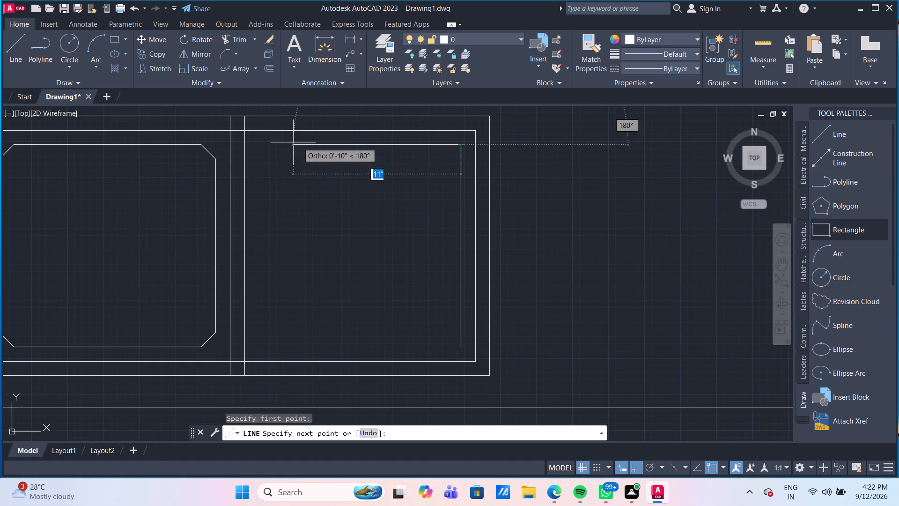
left_click(245, 144)
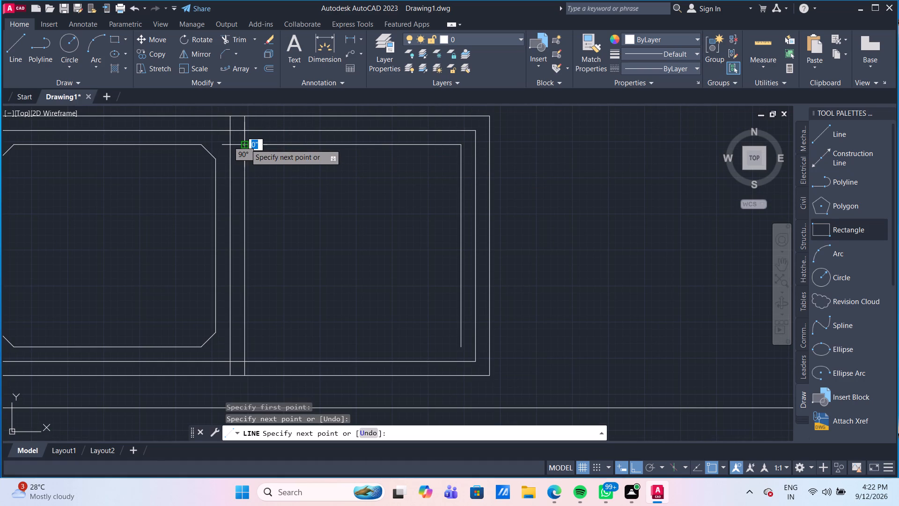
key("Return")
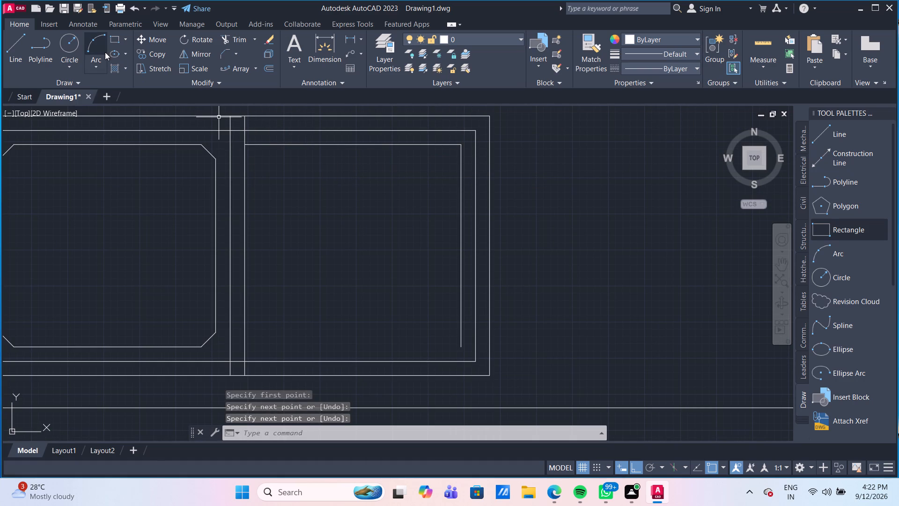
left_click(15, 47)
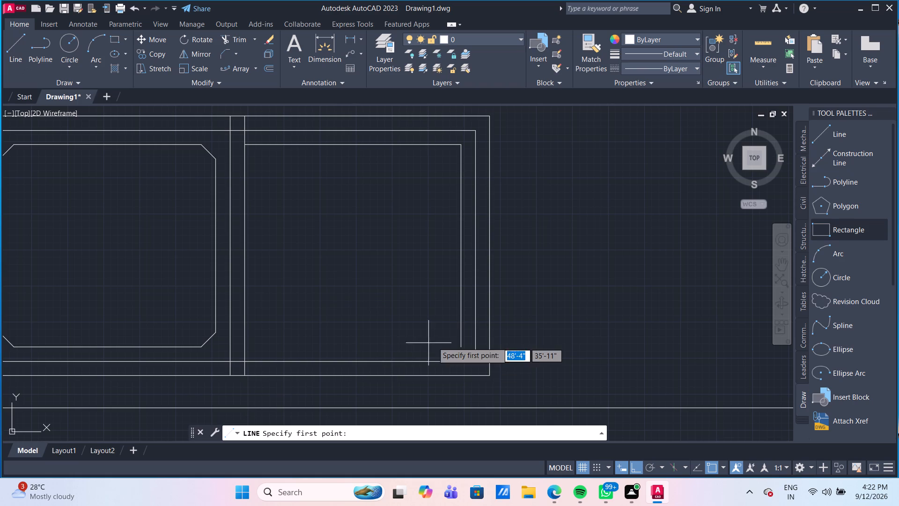
left_click_drag(461, 348, 451, 346)
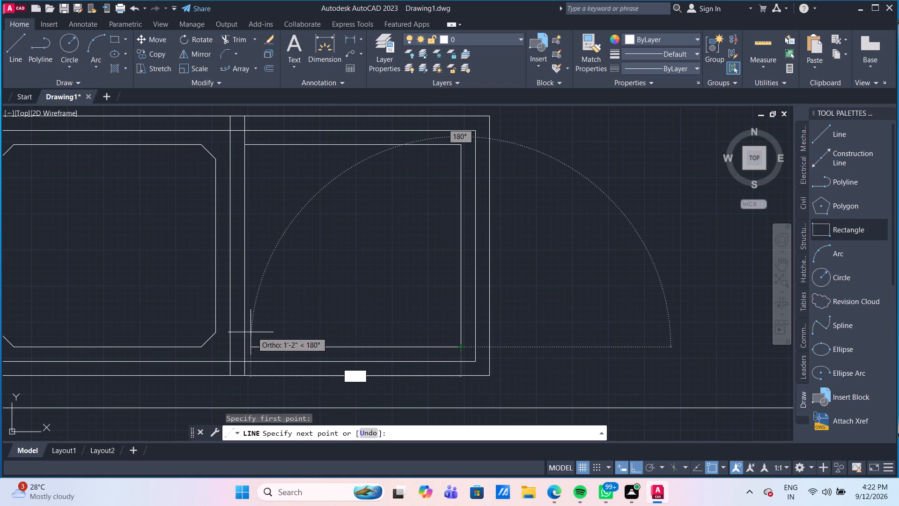
left_click(248, 348)
key("Return")
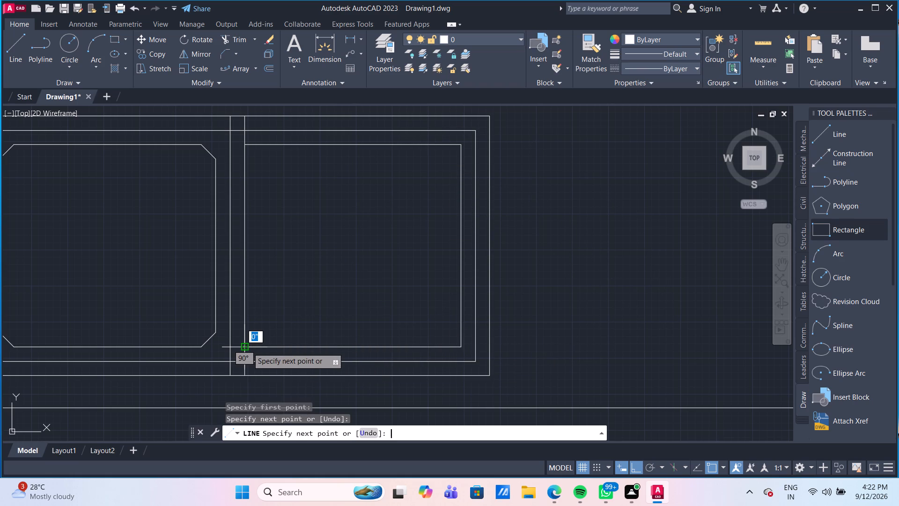
Chamfer the right basin's upper-left and lower-left corners by 1", using the right divider line as its left edge.
left_click(222, 50)
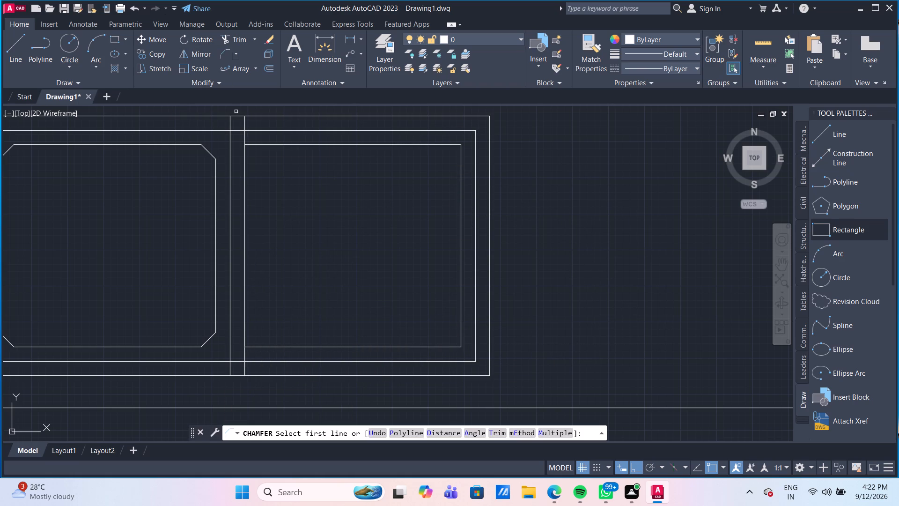
left_click(243, 156)
left_click(261, 143)
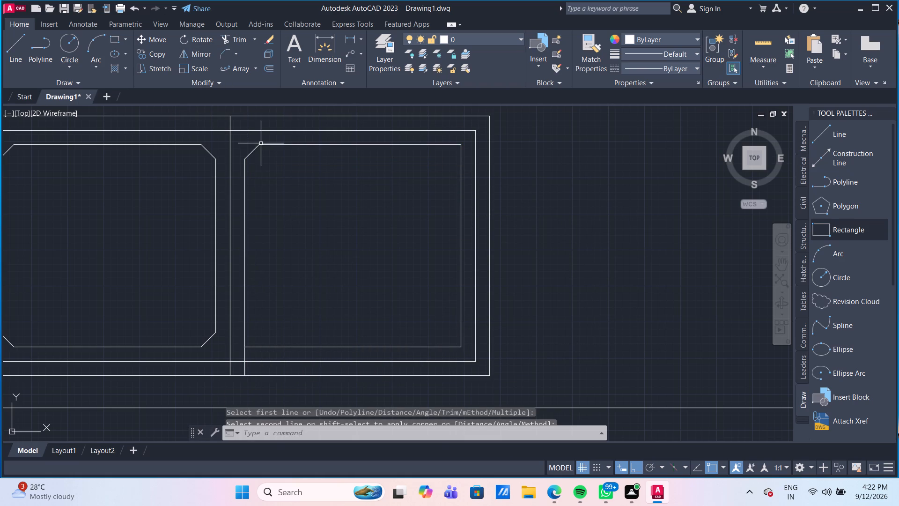
left_click(227, 49)
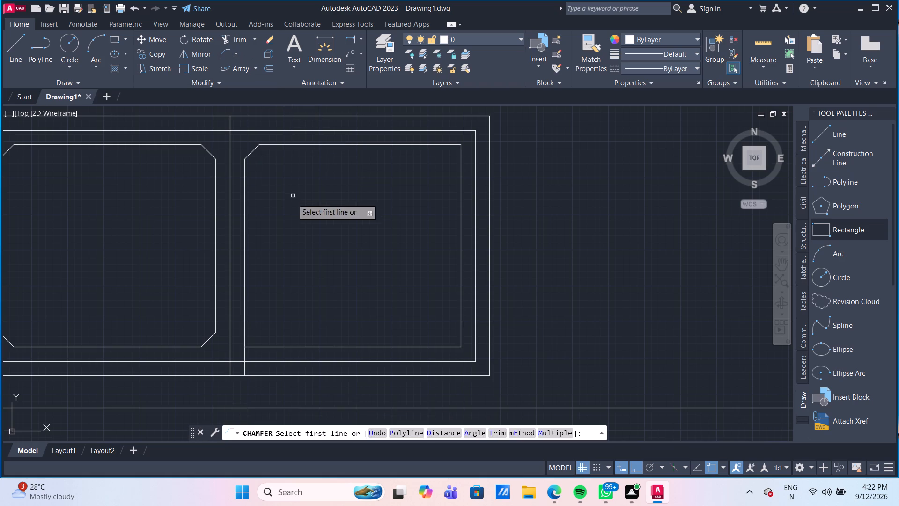
left_click(268, 348)
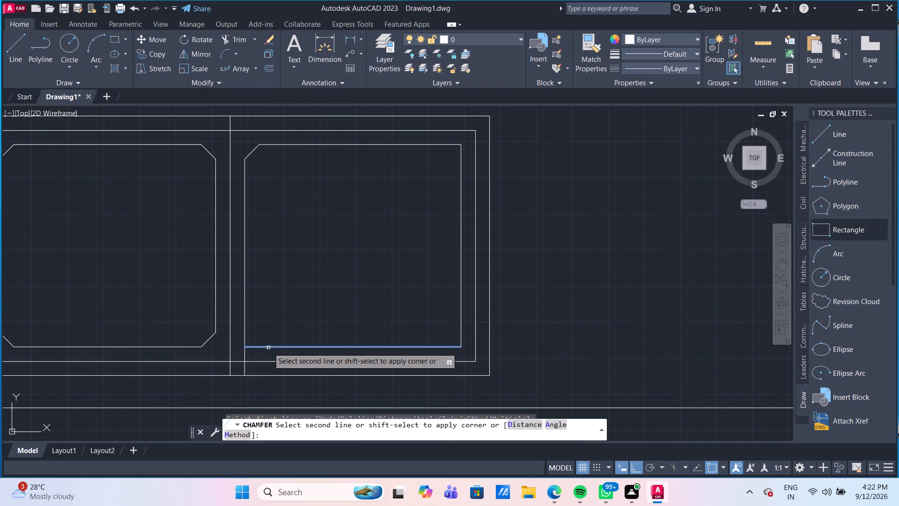
left_click(245, 330)
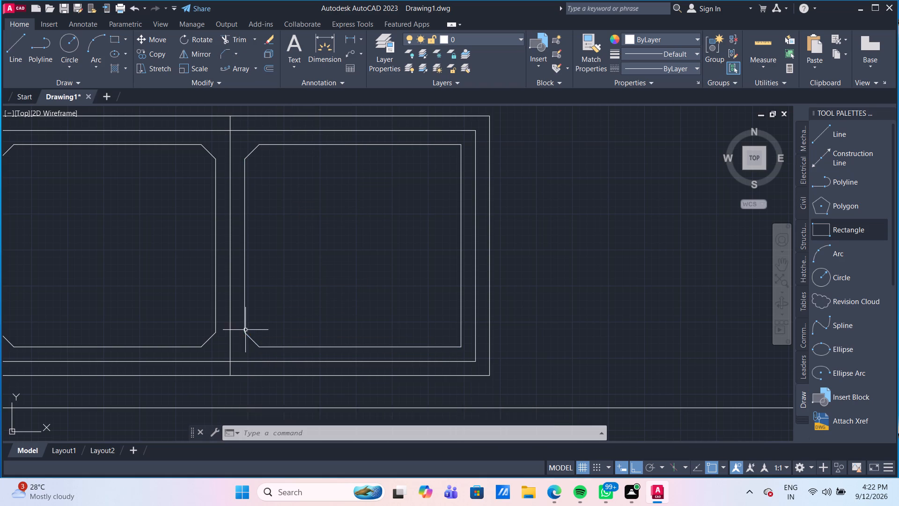
Chamfer the right basin's upper-right and lower-right corners by 1".
left_click(270, 51)
left_click(225, 53)
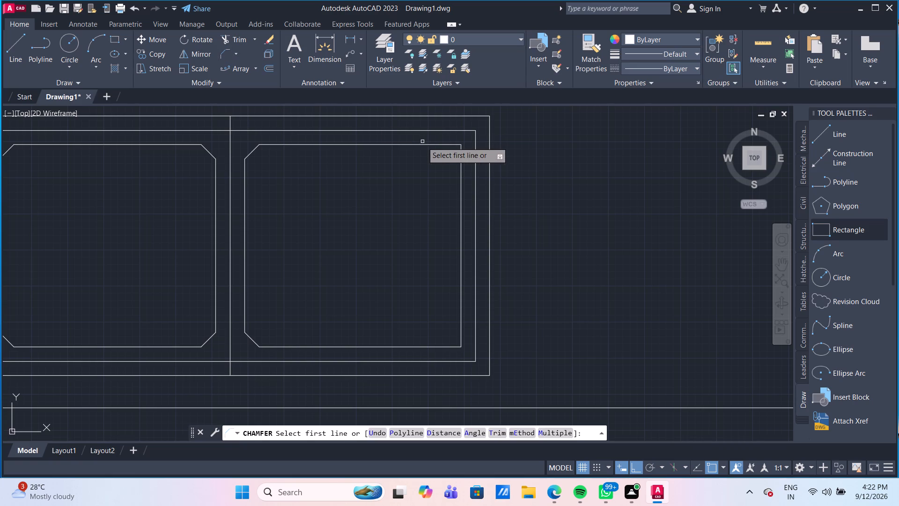
left_click(430, 147)
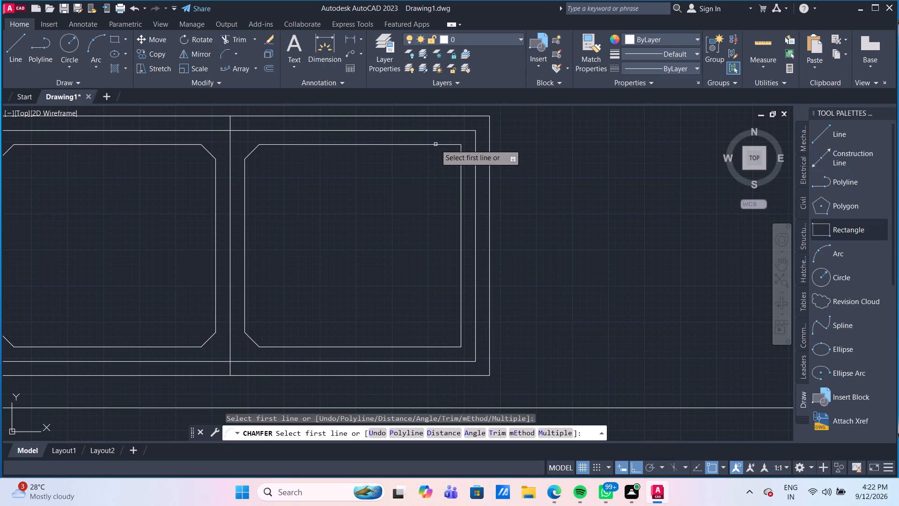
left_click(435, 144)
left_click(463, 168)
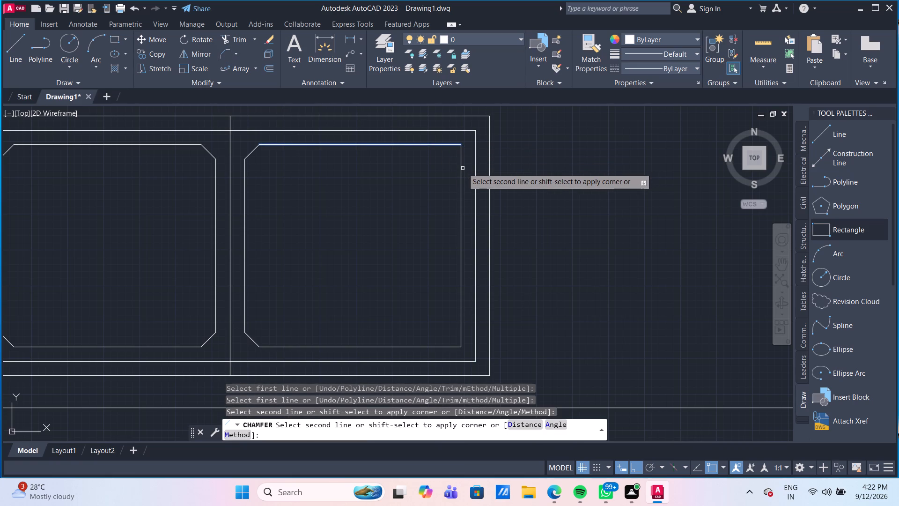
left_click(462, 168)
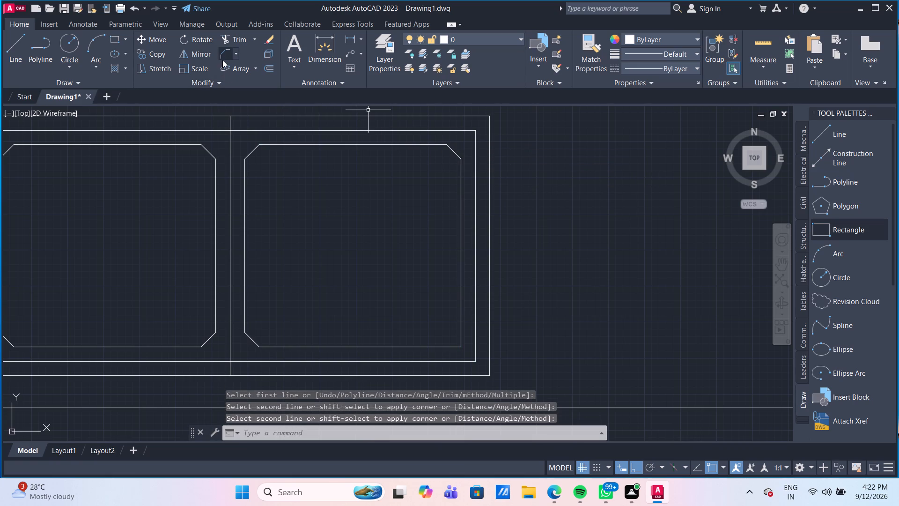
left_click(225, 54)
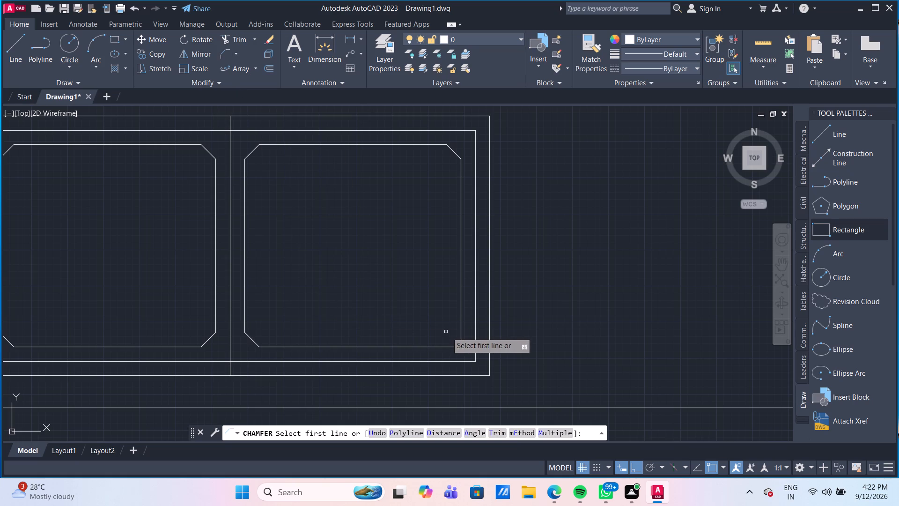
left_click(448, 347)
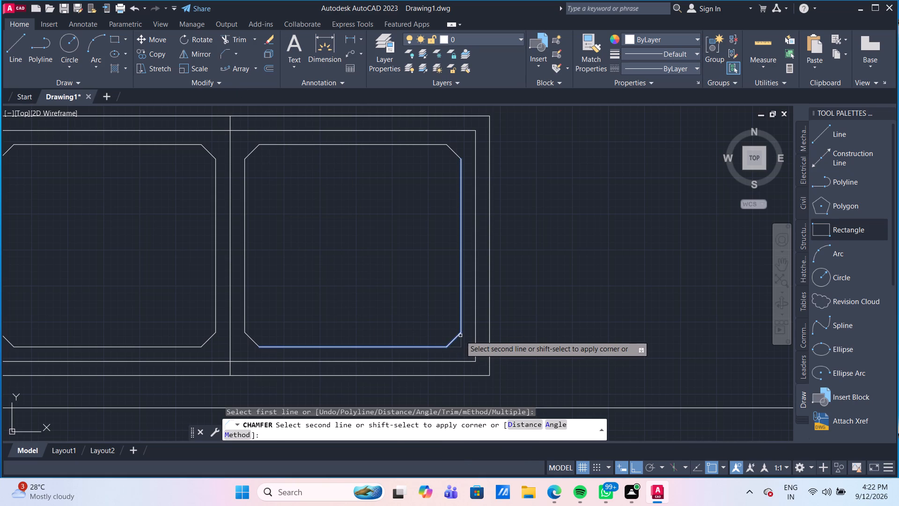
left_click(461, 335)
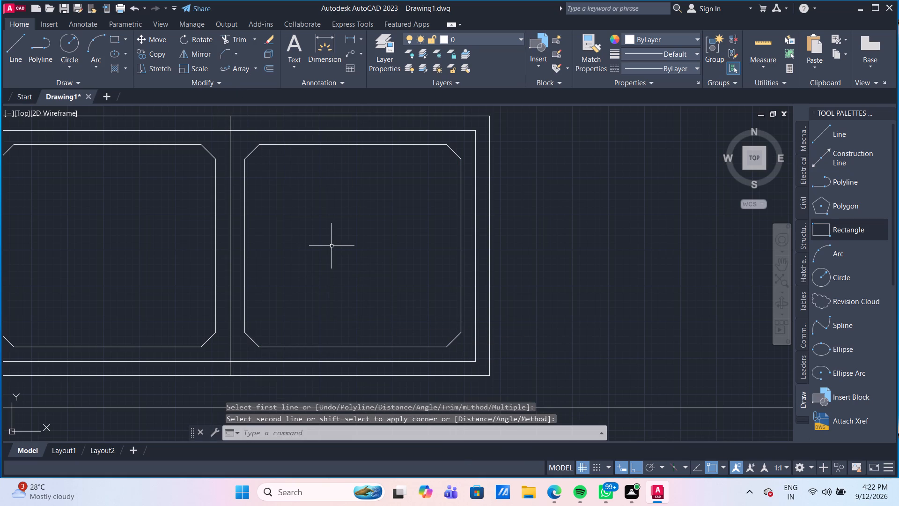
key("Escape")
Draw a horizontal construction line across both basins, from the left basin's left edge midpoint to the right basin's right edge midpoint.
scroll(332, 246, "down", 2)
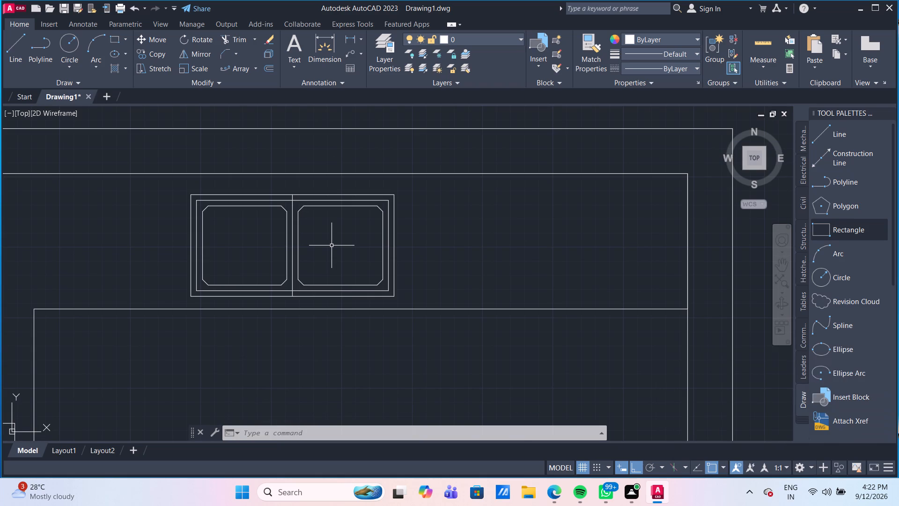
left_click(68, 51)
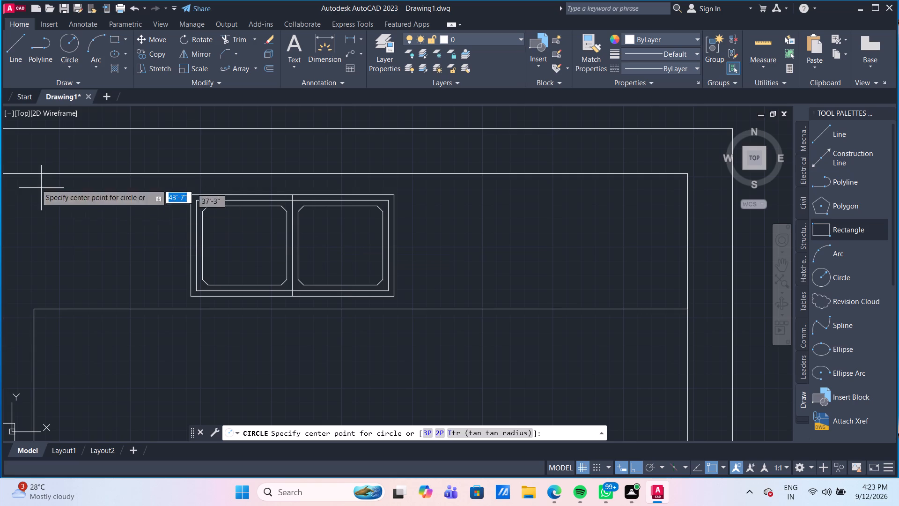
left_click(18, 54)
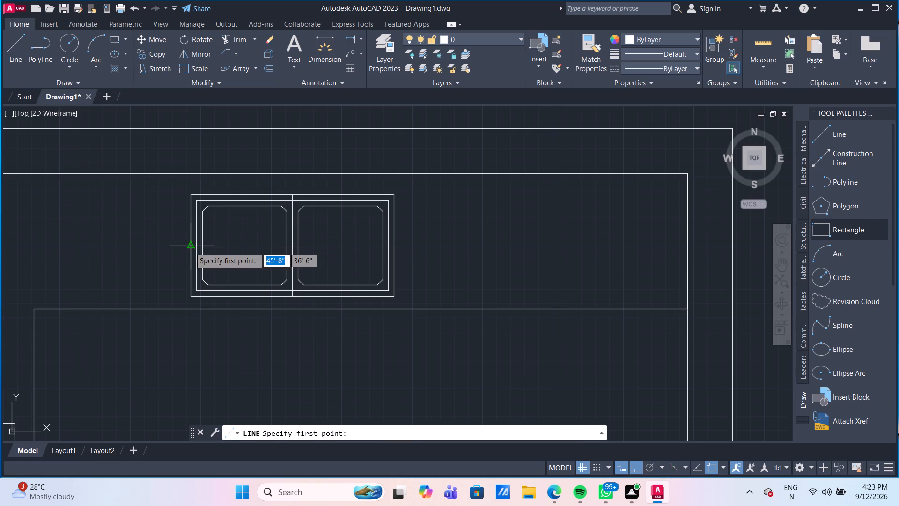
left_click(204, 246)
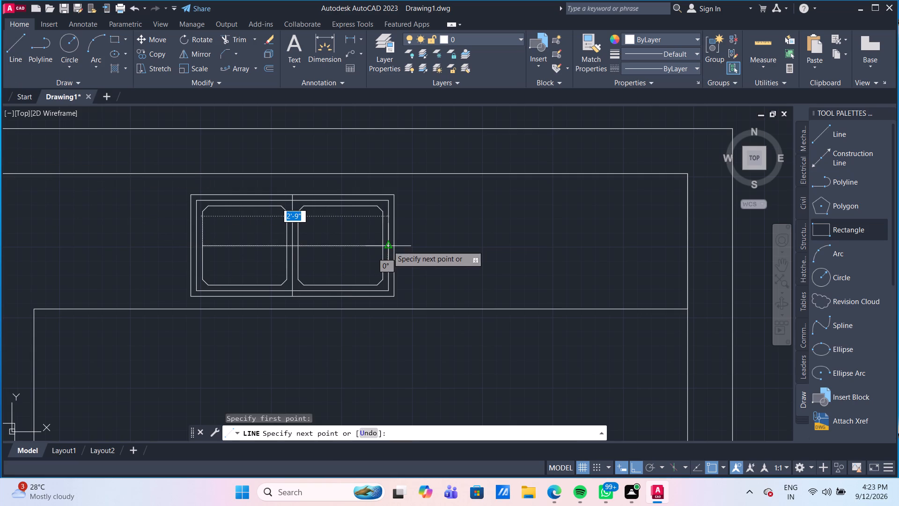
left_click(381, 246)
key("Escape")
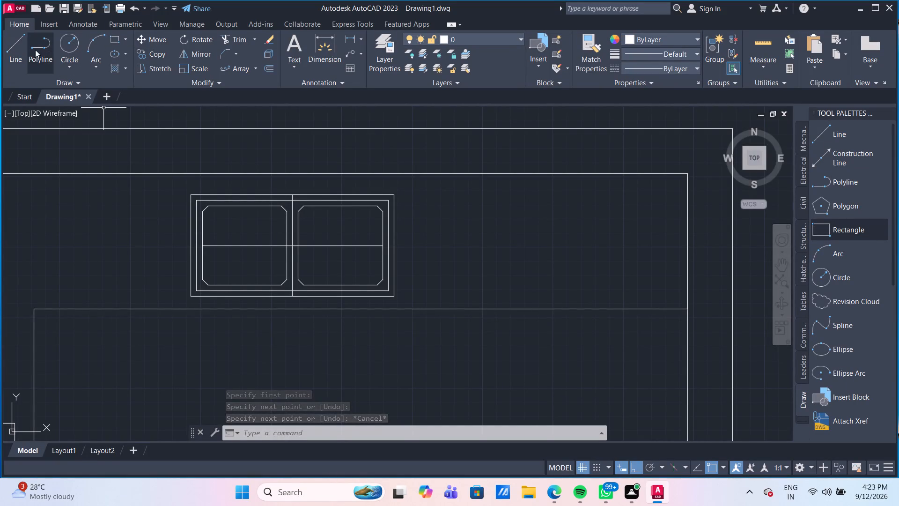
Draw connected construction lines down the left basin's vertical centre, diagonally to the right basin's top midpoint, and down its vertical centre.
left_click(22, 48)
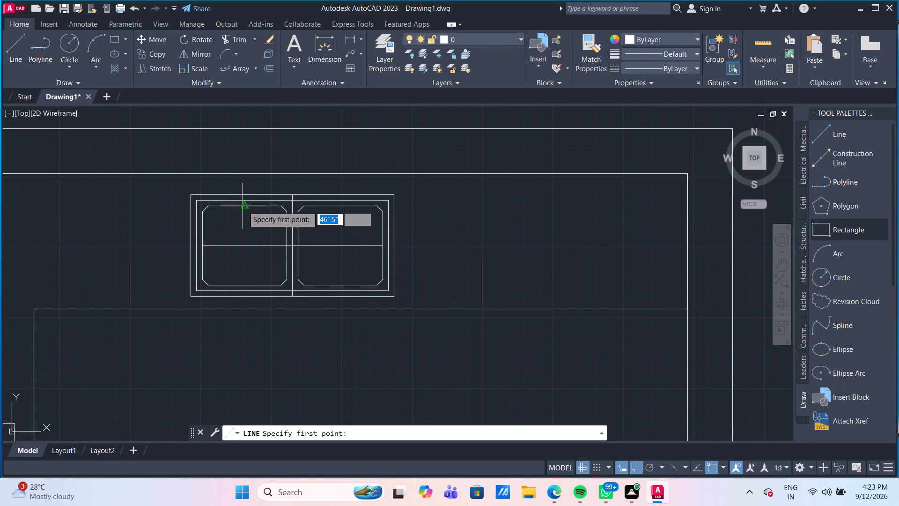
left_click_drag(243, 206, 254, 233)
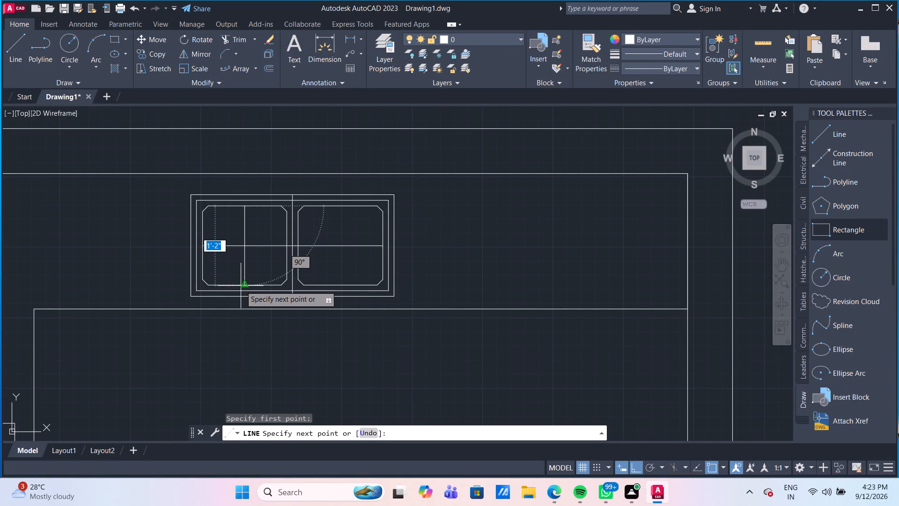
left_click(242, 282)
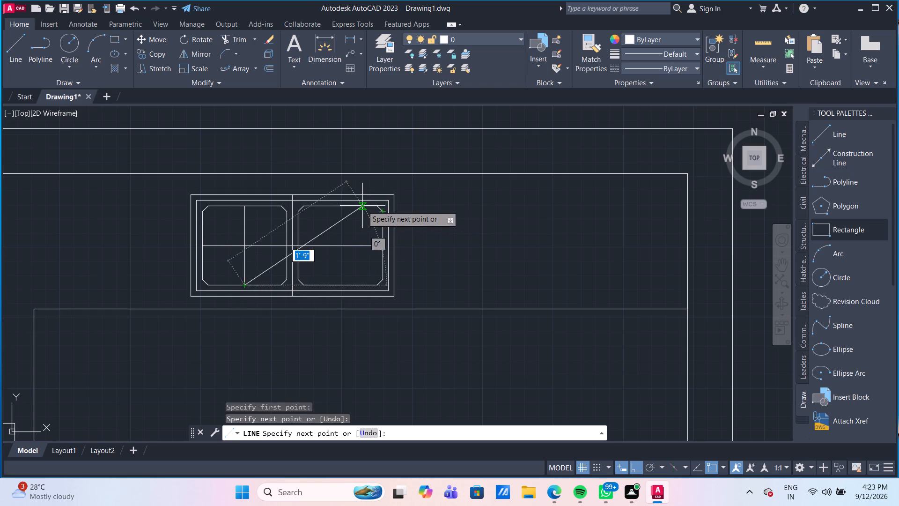
left_click_drag(338, 206, 344, 210)
left_click(341, 289)
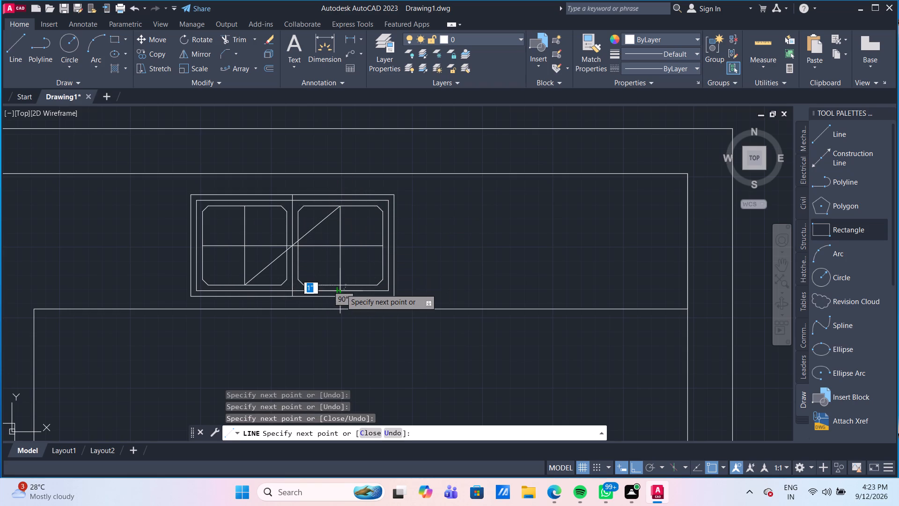
key("Return")
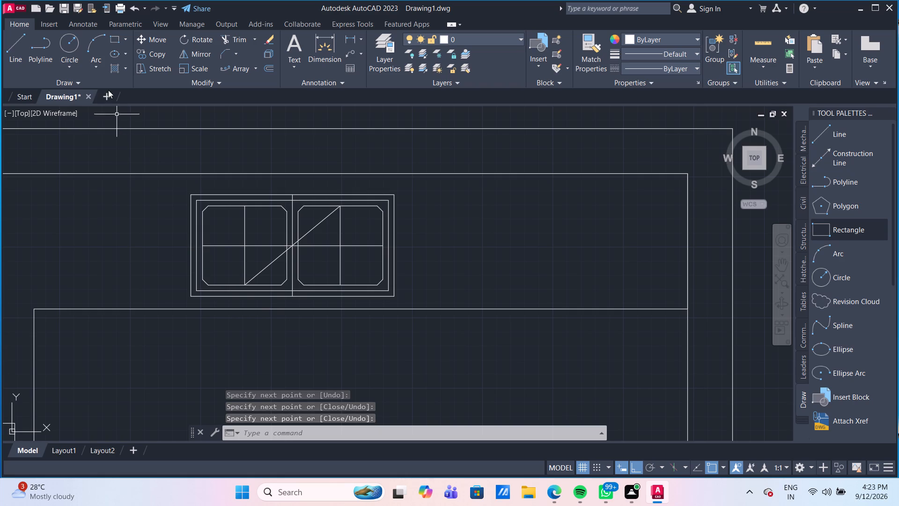
Draw a drain circle of 0.5" radius at the left basin's centre, where the construction lines cross.
left_click(65, 48)
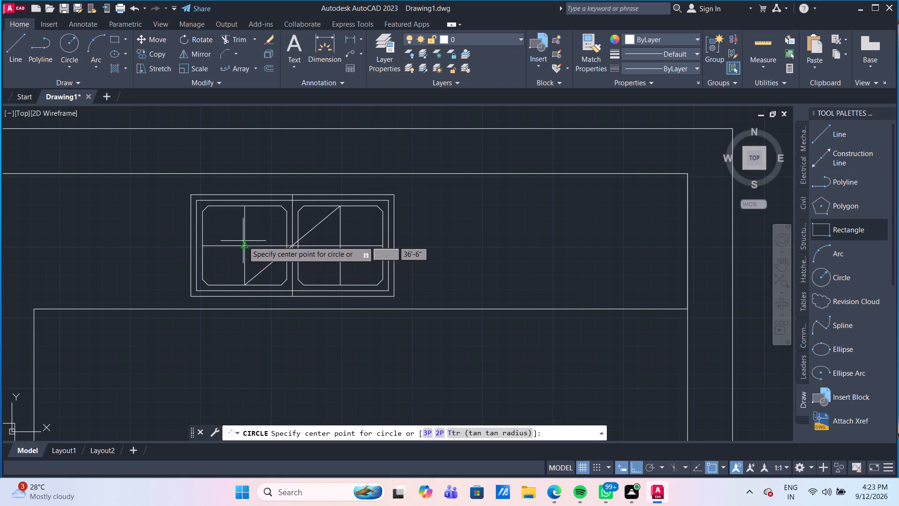
left_click(243, 244)
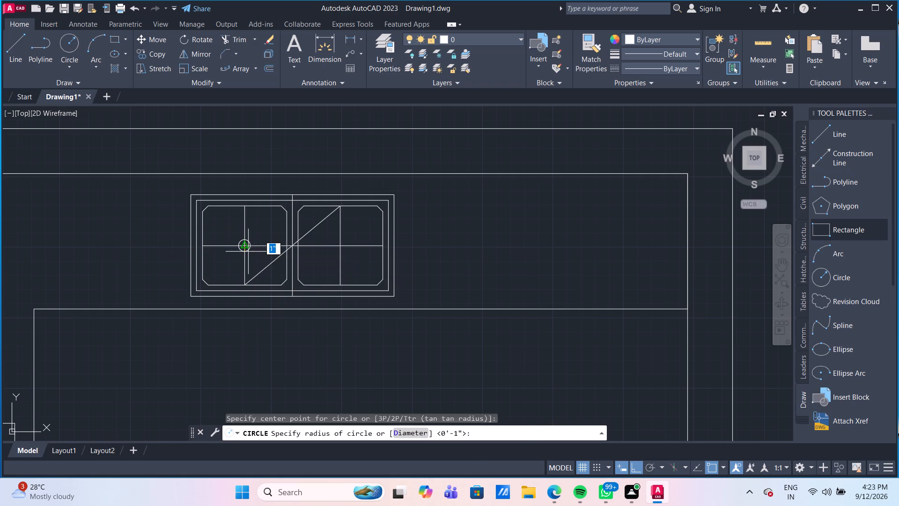
type("0.5")
key("shift+quotedbl")
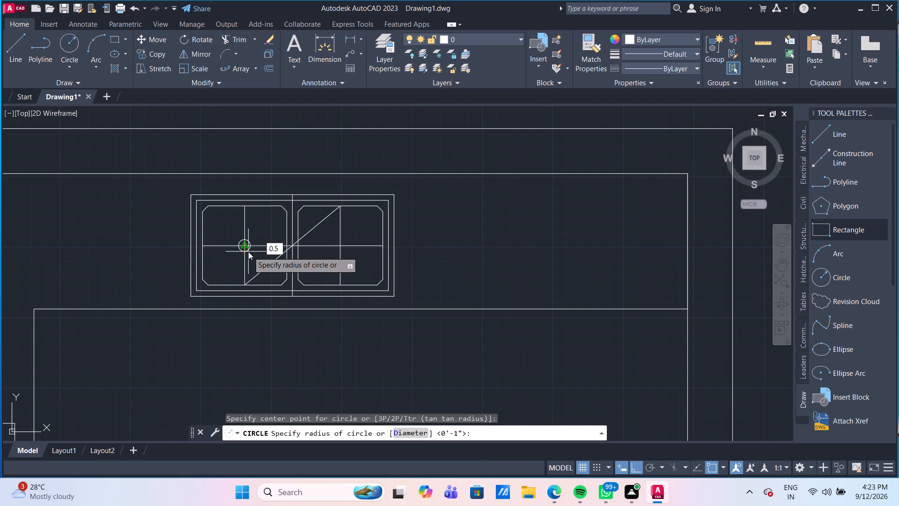
key("Return")
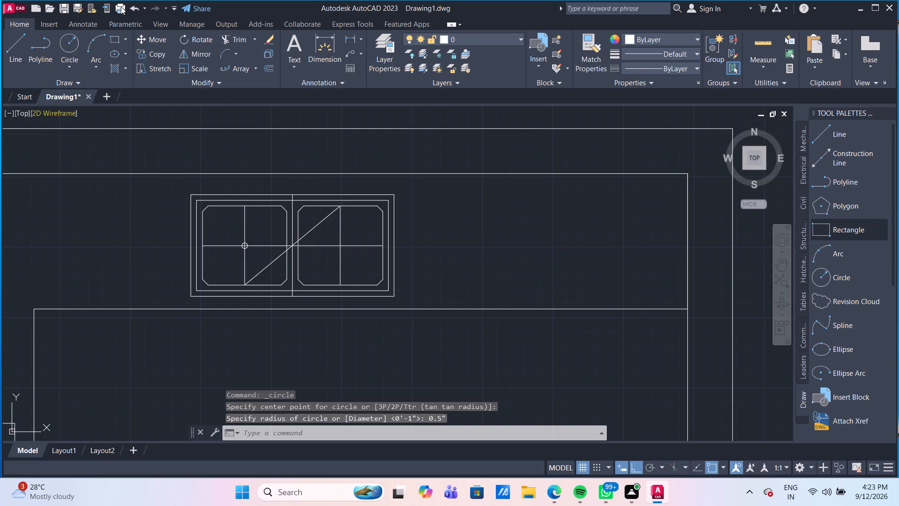
Draw a drain circle of 0.5" radius at the right basin's centre, where the construction lines cross.
left_click_drag(72, 37, 76, 44)
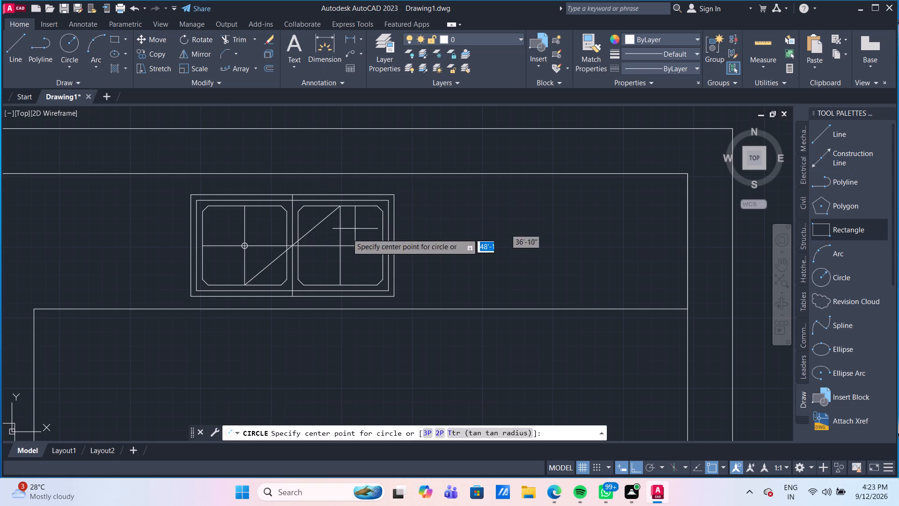
left_click(343, 245)
type("0.5\":")
key("Return")
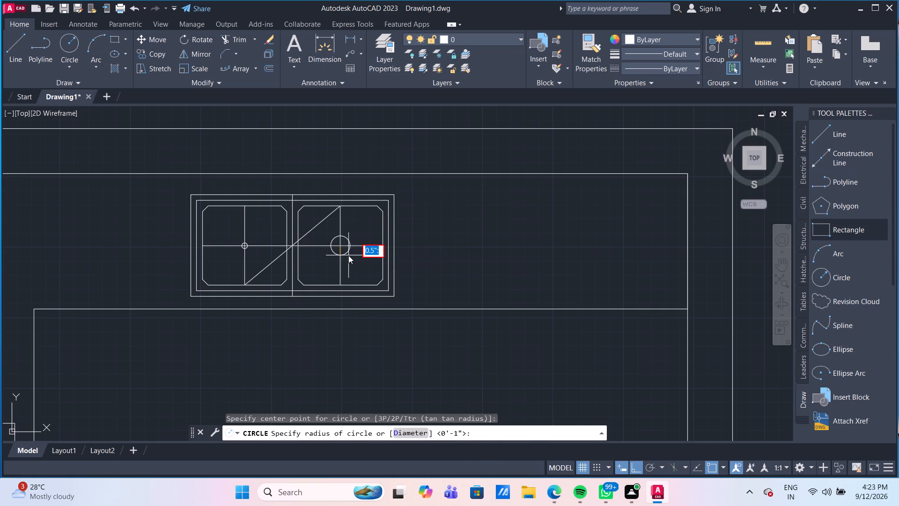
key("BackSpace")
type("0.5\"")
key("Return")
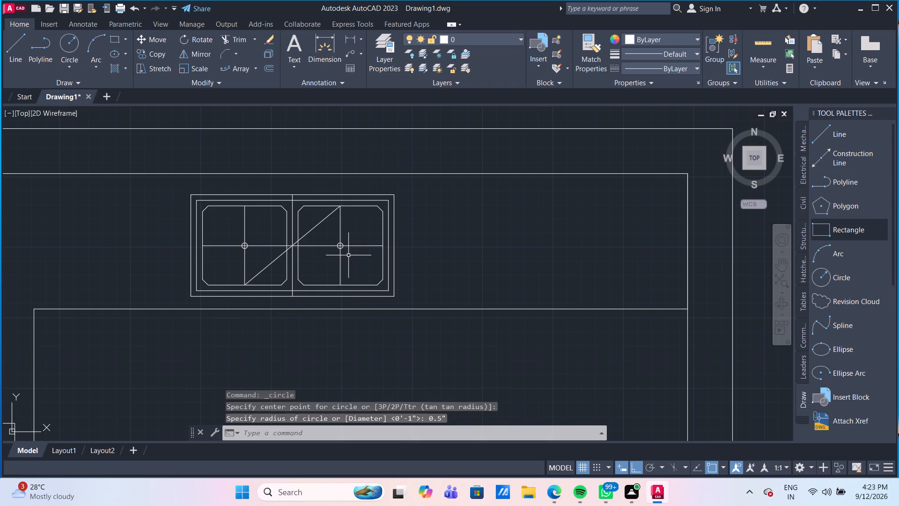
Erase the horizontal, diagonal and two vertical construction lines from the sink, keeping the drain circles.
left_click(327, 254)
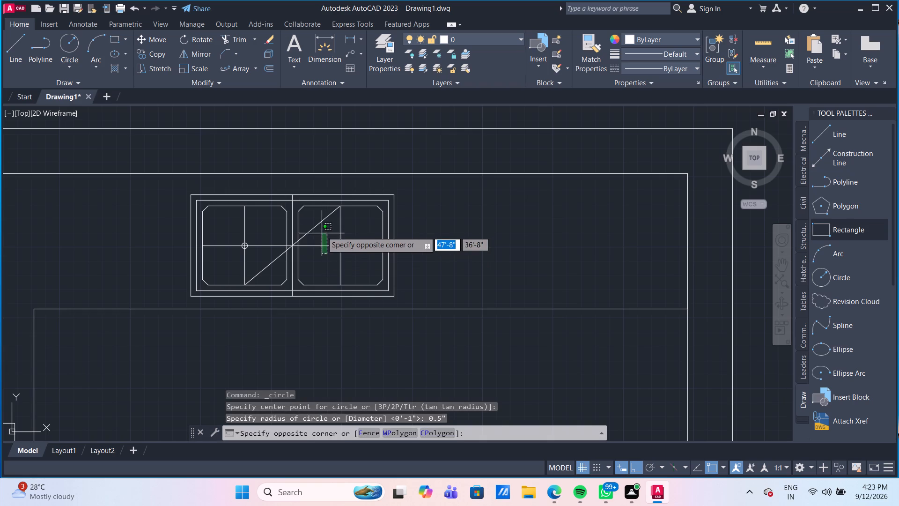
left_click(317, 220)
left_click_drag(351, 233, 346, 231)
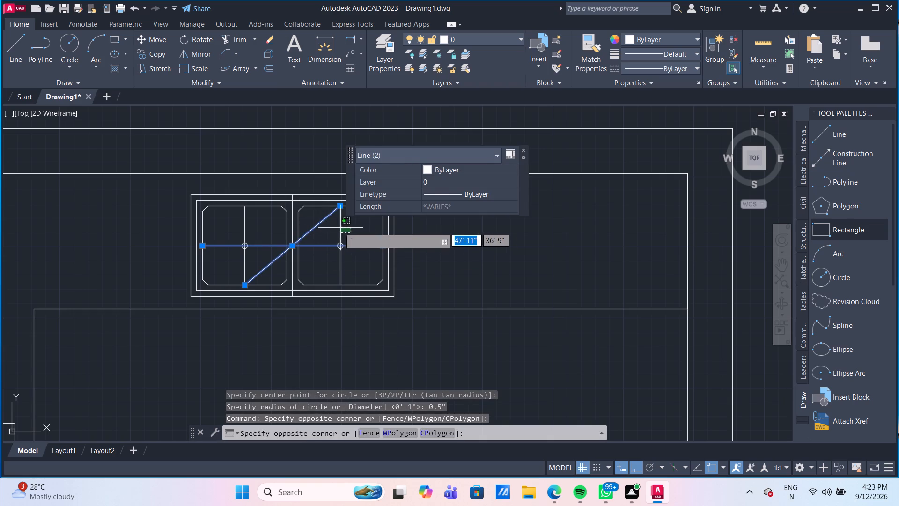
left_click(336, 226)
left_click(257, 232)
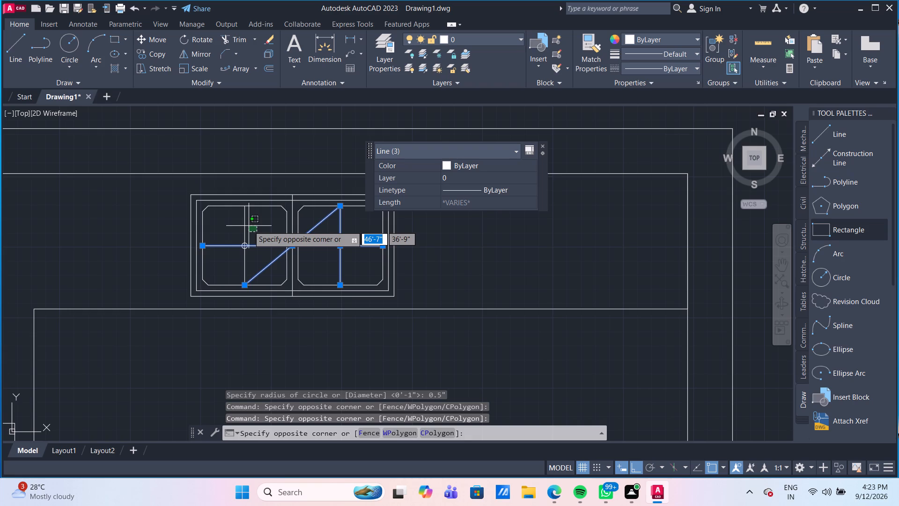
left_click(240, 223)
key("Delete")
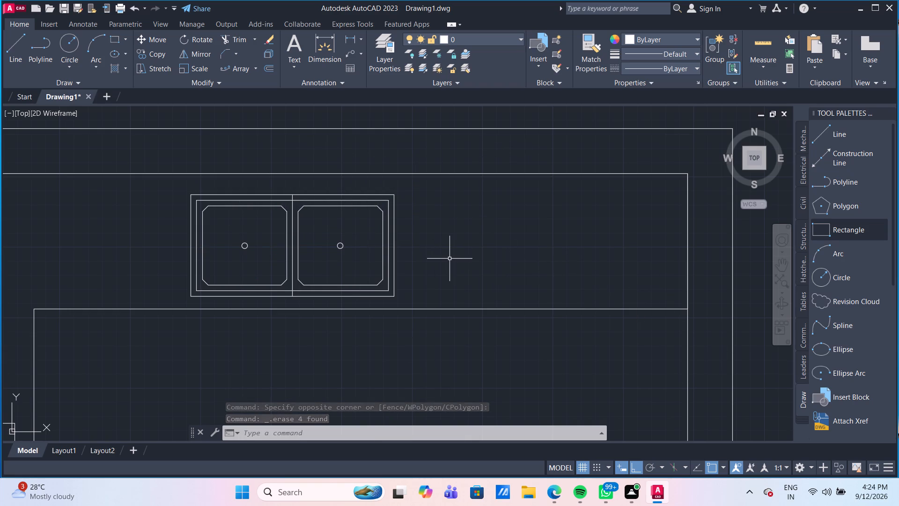
Trim the sink divider's two short ends between the outer and inner rim rectangles, at the top and bottom.
scroll(449, 259, "up", 1)
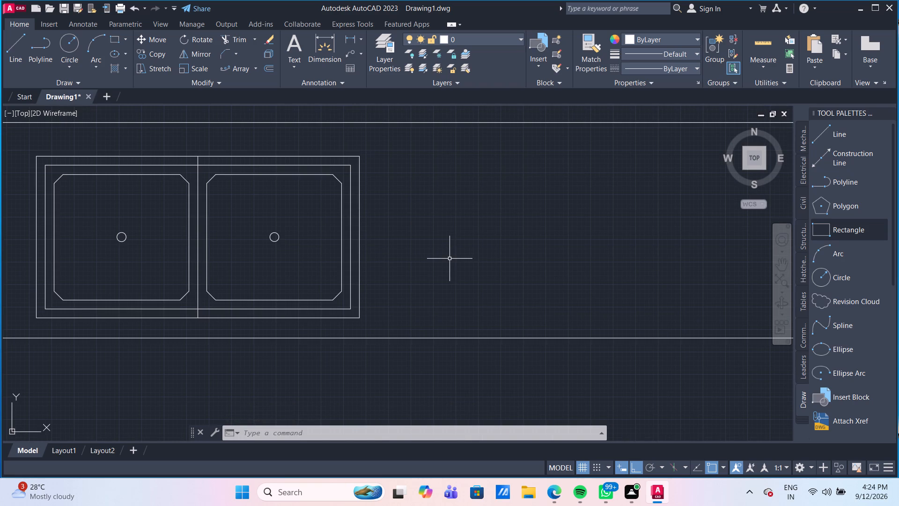
type("tr")
key("Return")
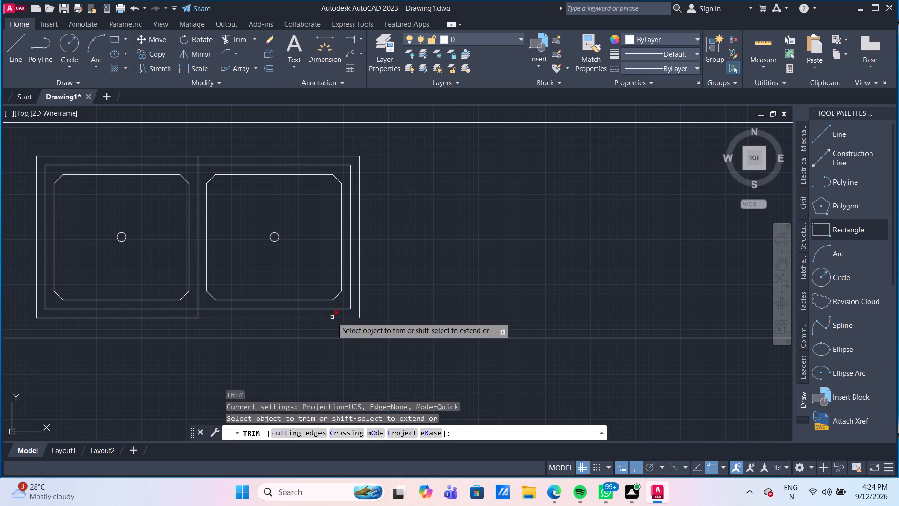
left_click(199, 159)
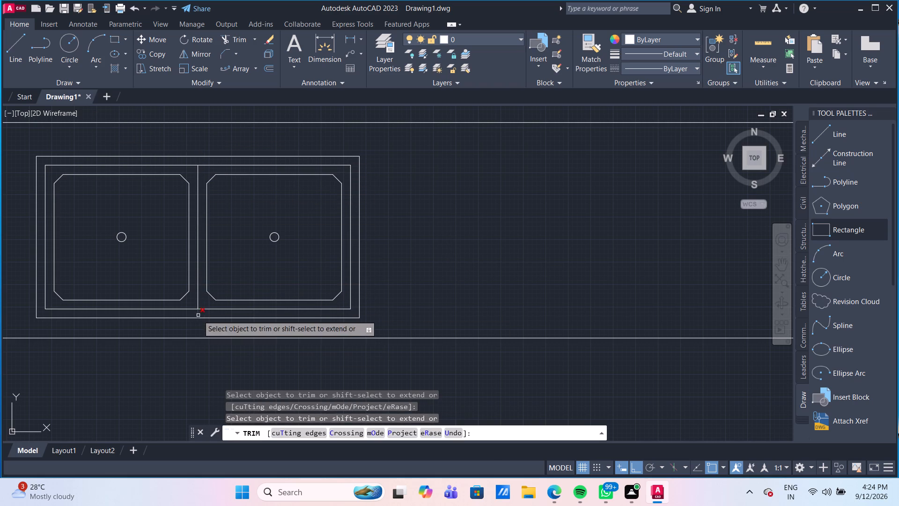
left_click(198, 315)
scroll(389, 254, "down", 4)
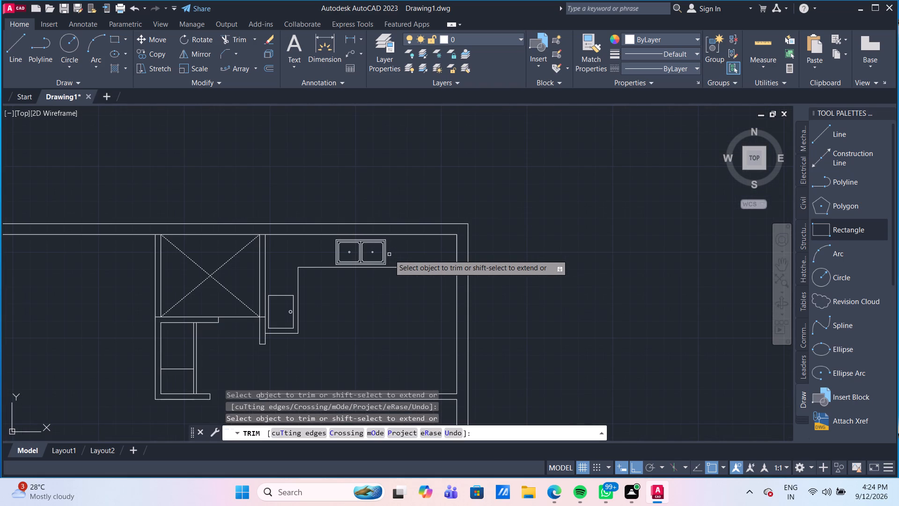
key("Escape")
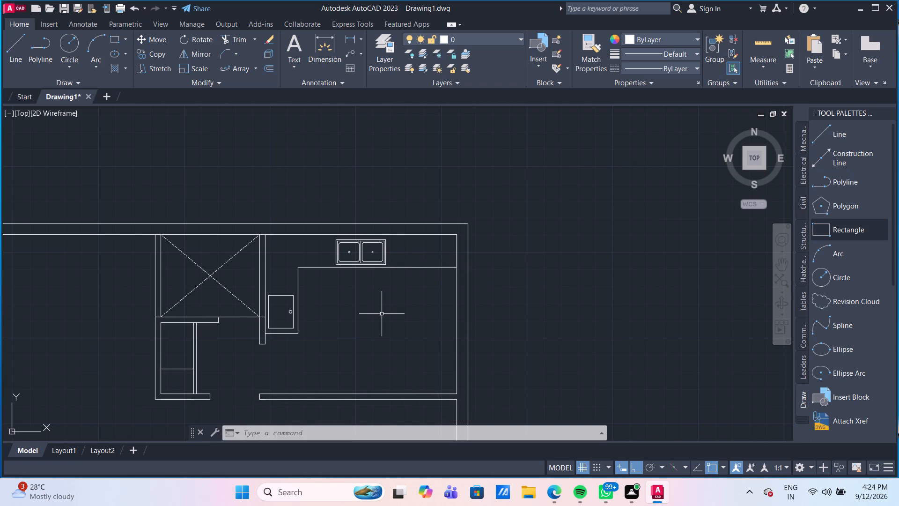
Draw a rectangle 2' wide and 6' high in the empty space outside the floor plan's right exterior wall.
scroll(400, 339, "down", 1)
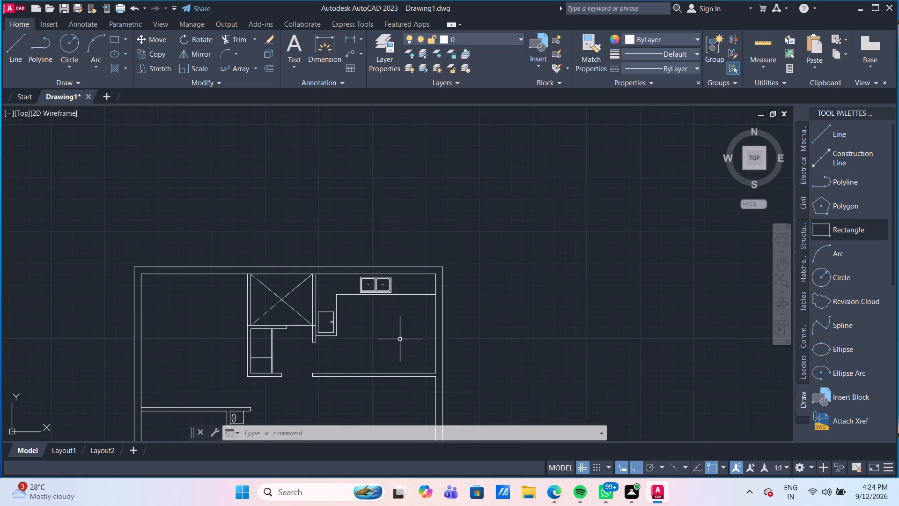
scroll(389, 365, "down", 1)
middle_click_drag(379, 401, 418, 340)
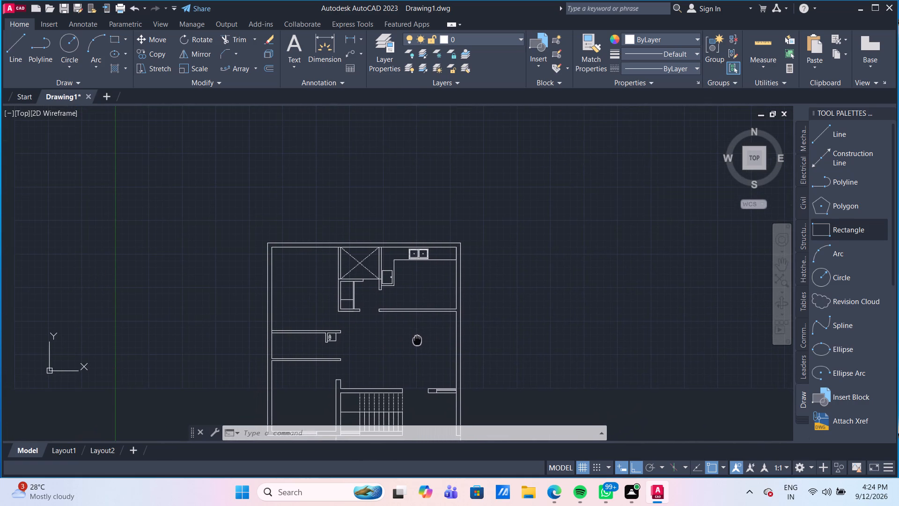
middle_click_drag(418, 340, 418, 340)
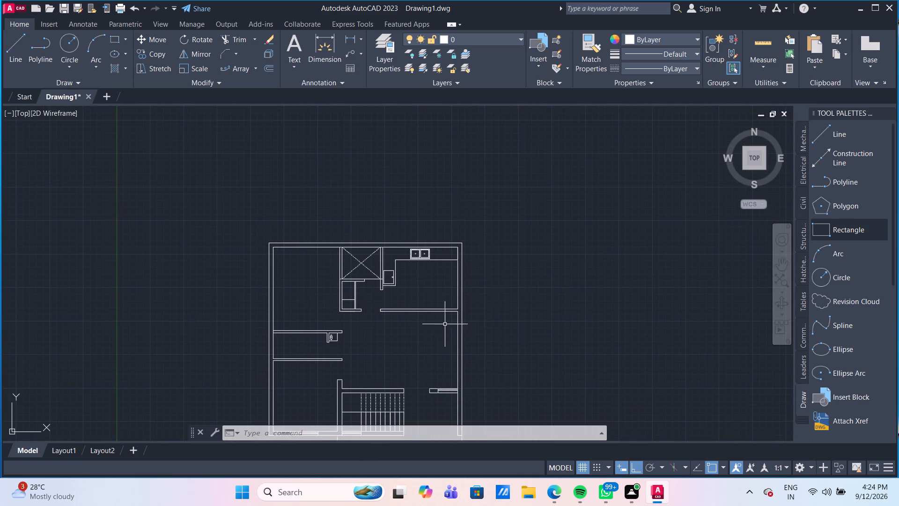
scroll(516, 342, "up", 3)
middle_click_drag(485, 300, 485, 279)
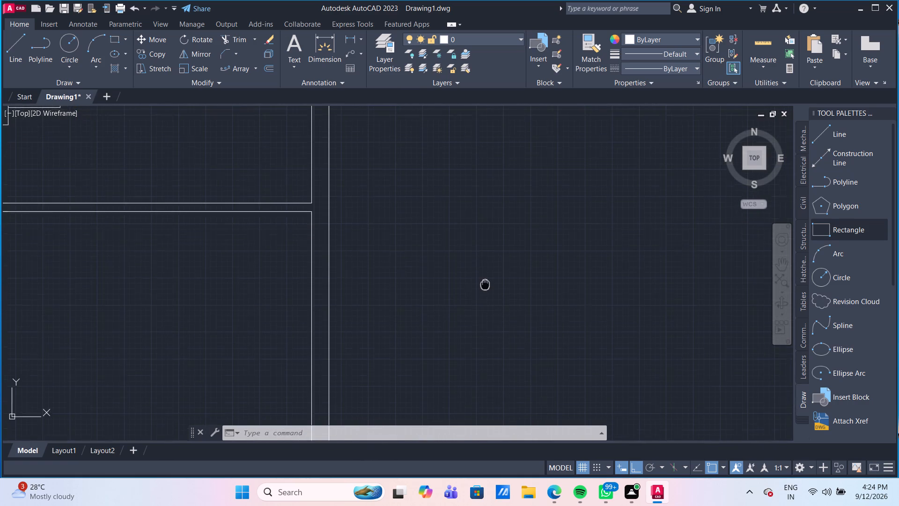
middle_click_drag(485, 279, 551, 243)
scroll(501, 264, "up", 1)
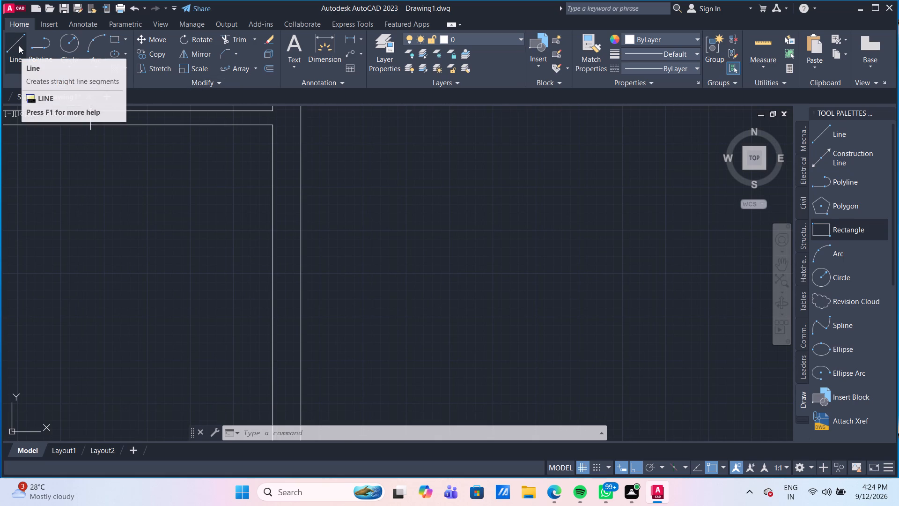
left_click(116, 41)
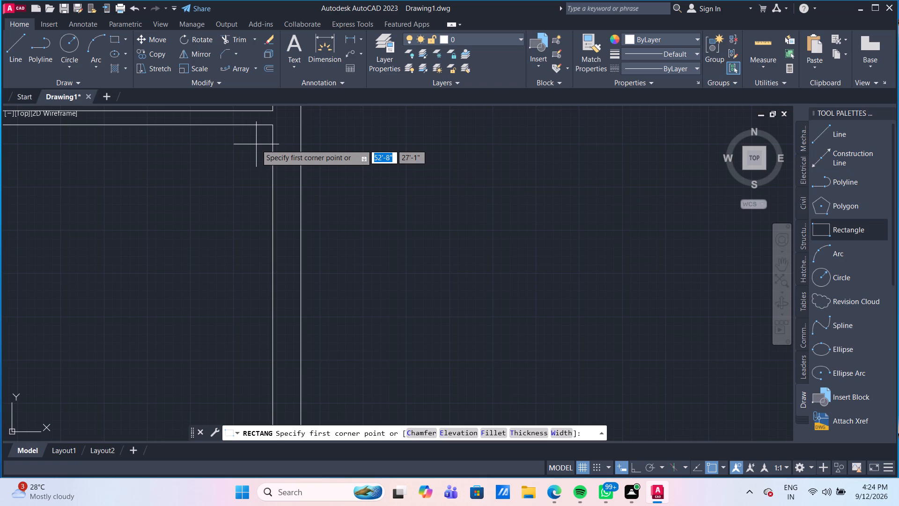
scroll(259, 142, "up", 2)
scroll(266, 144, "down", 2)
scroll(457, 185, "down", 1)
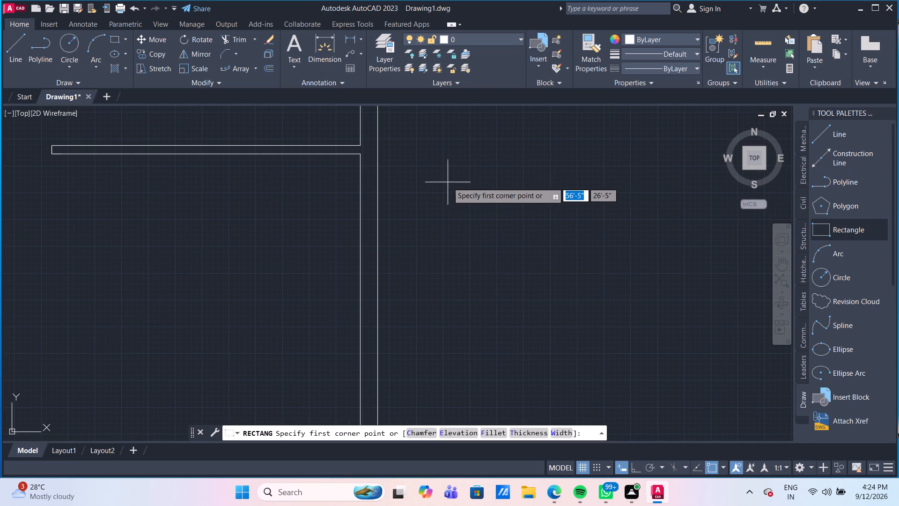
left_click_drag(440, 173, 450, 199)
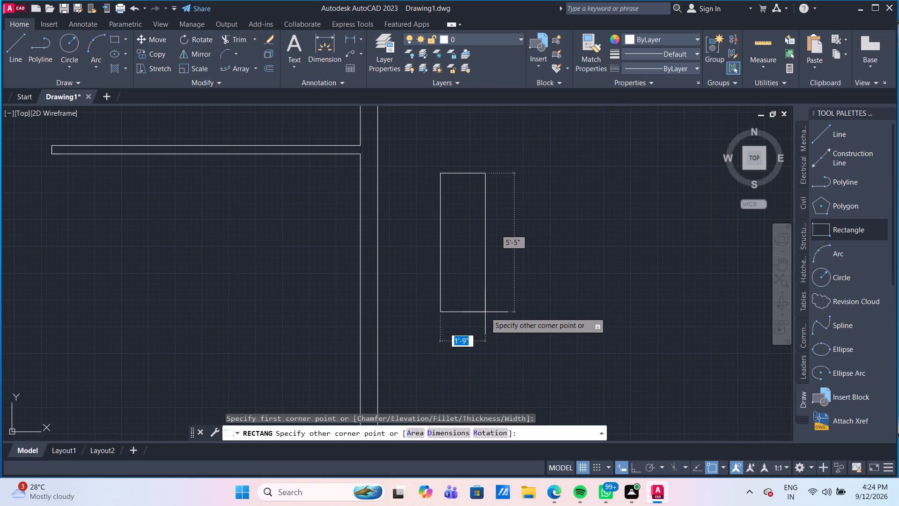
key("2")
key("apostrophe")
key("Tab")
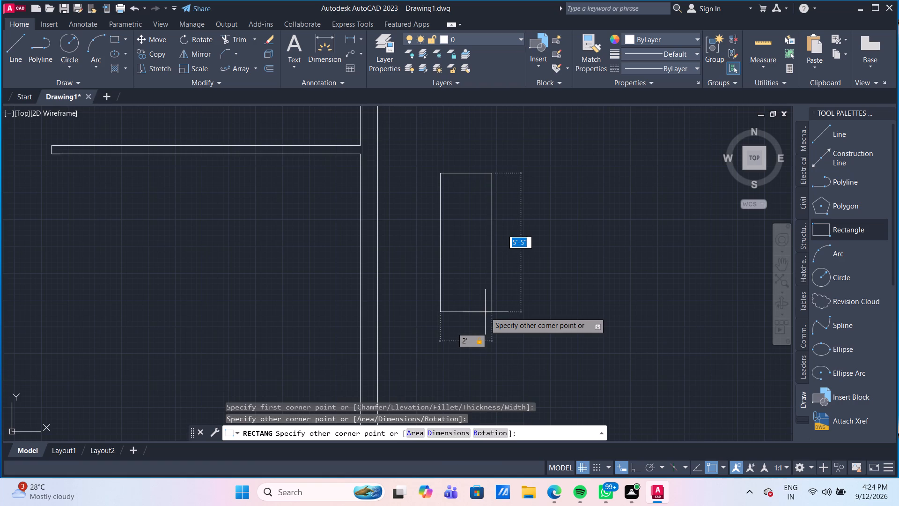
type("6'")
key("Return")
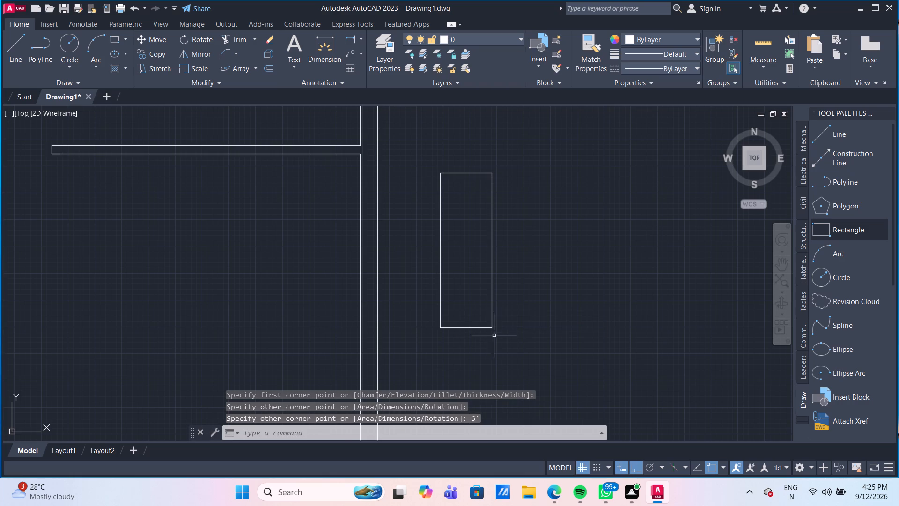
Explode the 2' by 6' rectangle into separate lines.
left_click_drag(503, 352, 484, 320)
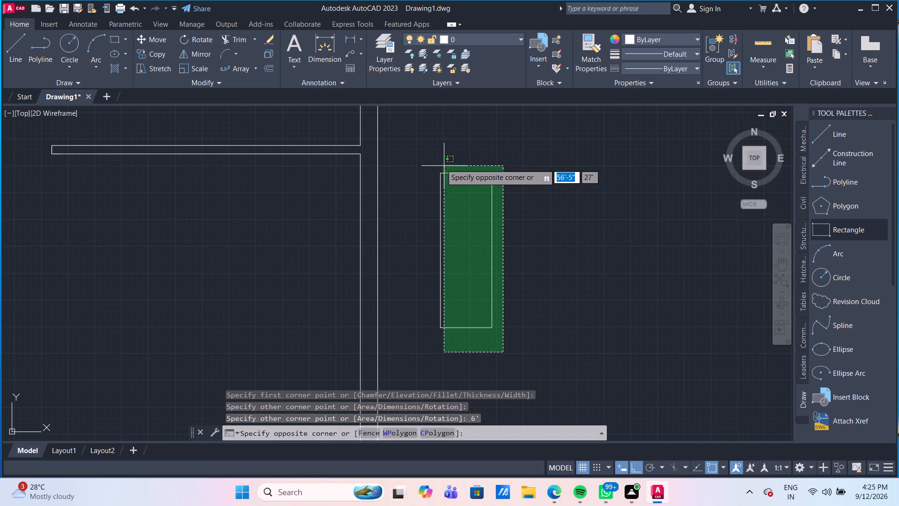
left_click(413, 157)
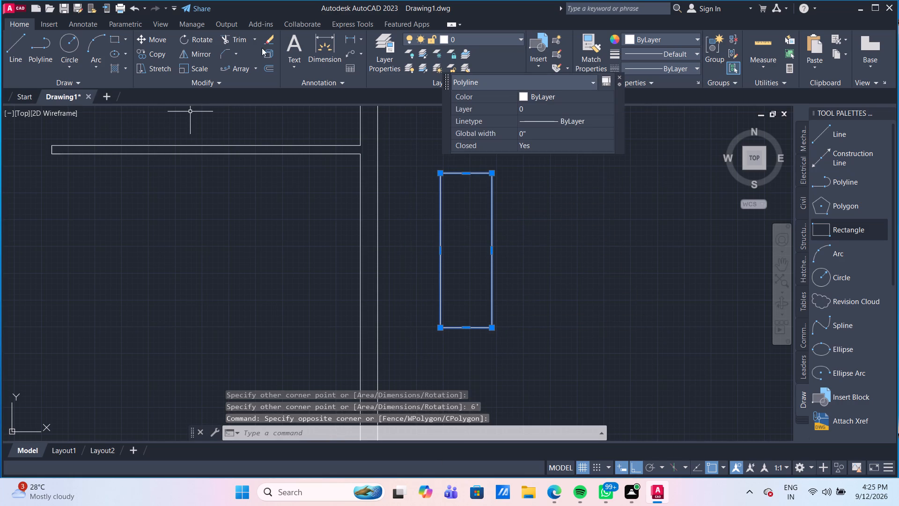
left_click(267, 54)
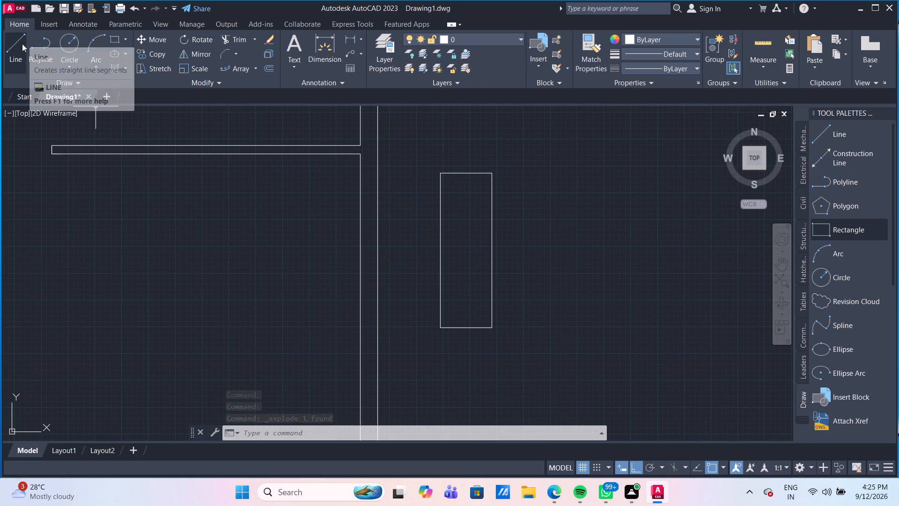
Draw connected lines from the rectangle's top-right corner, 2' right, 2' down and back to its right edge, forming a square extension.
left_click_drag(22, 44, 22, 67)
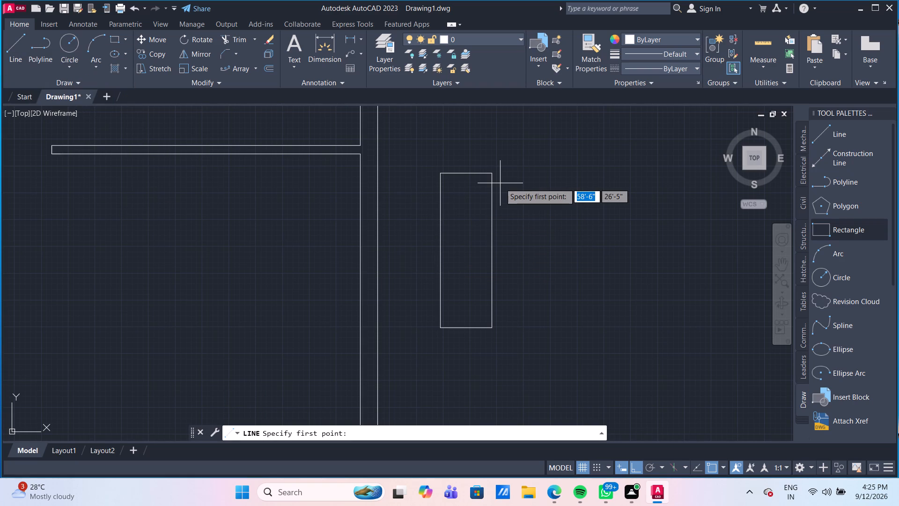
left_click(490, 175)
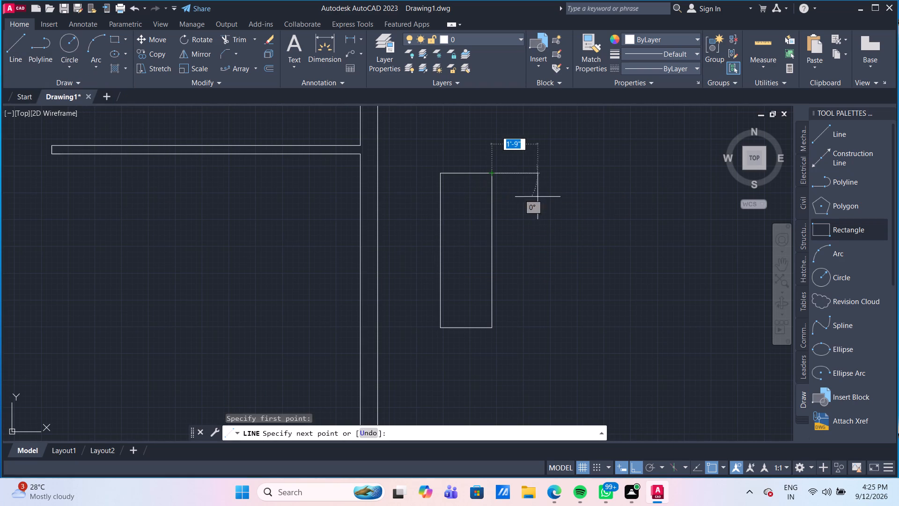
key("2")
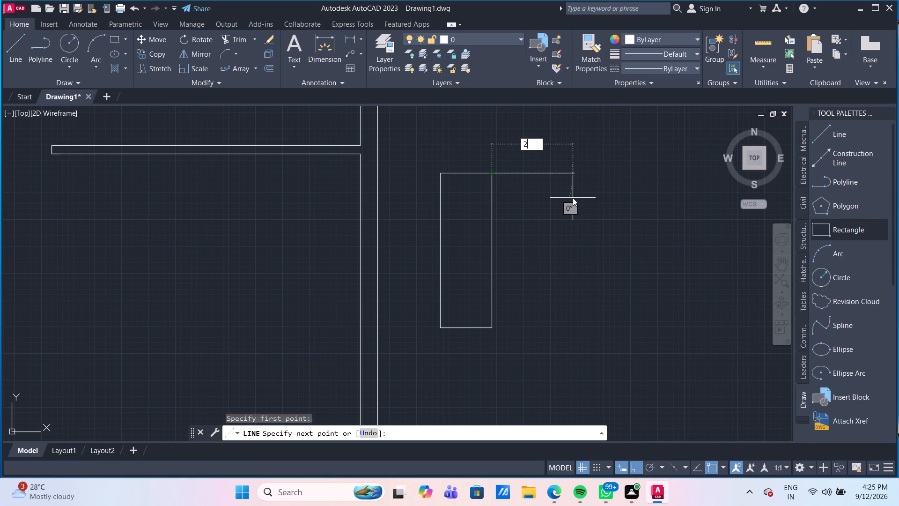
key("apostrophe")
key("Return")
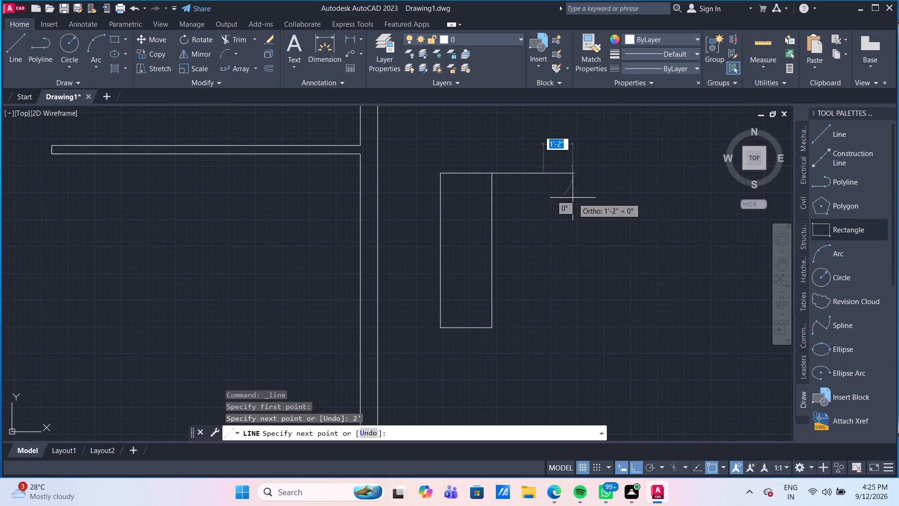
type("2'")
key("Return")
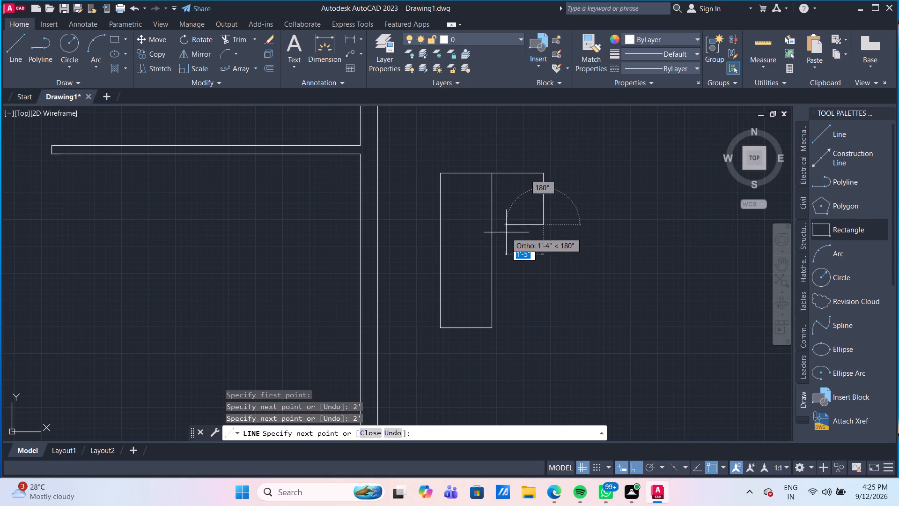
left_click(489, 225)
key("Return")
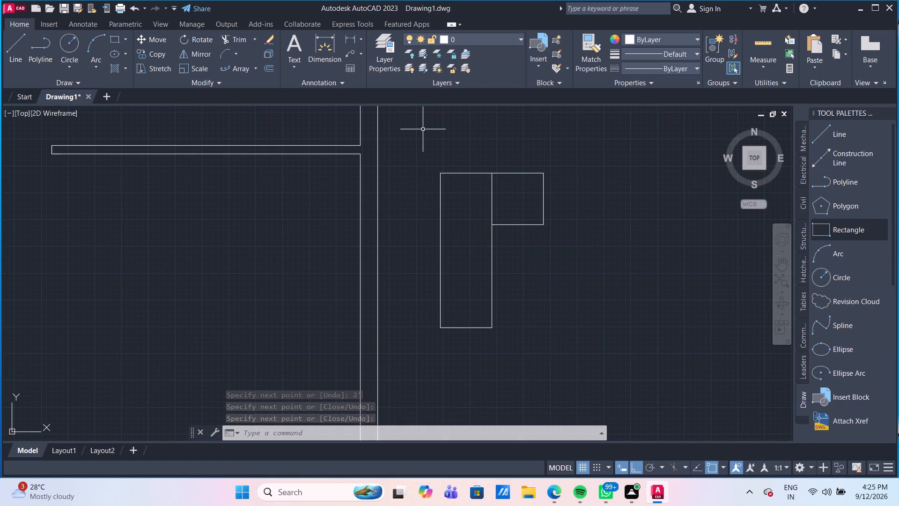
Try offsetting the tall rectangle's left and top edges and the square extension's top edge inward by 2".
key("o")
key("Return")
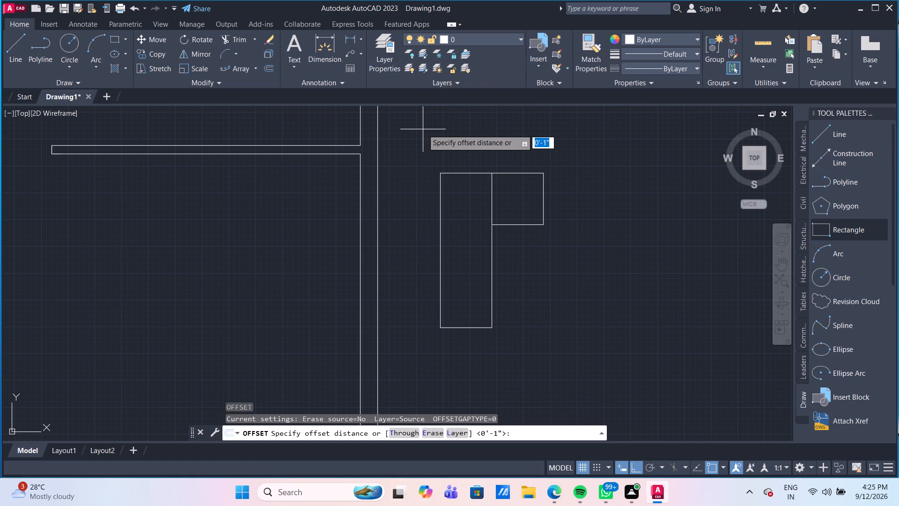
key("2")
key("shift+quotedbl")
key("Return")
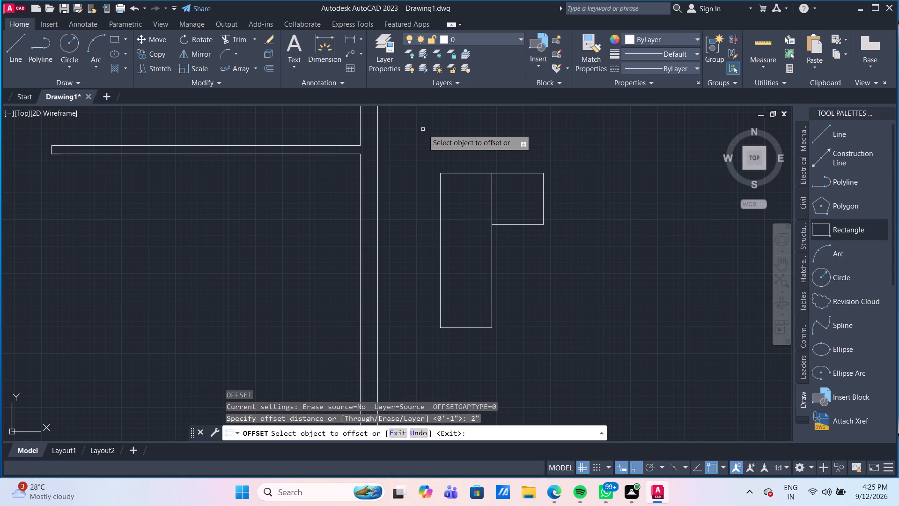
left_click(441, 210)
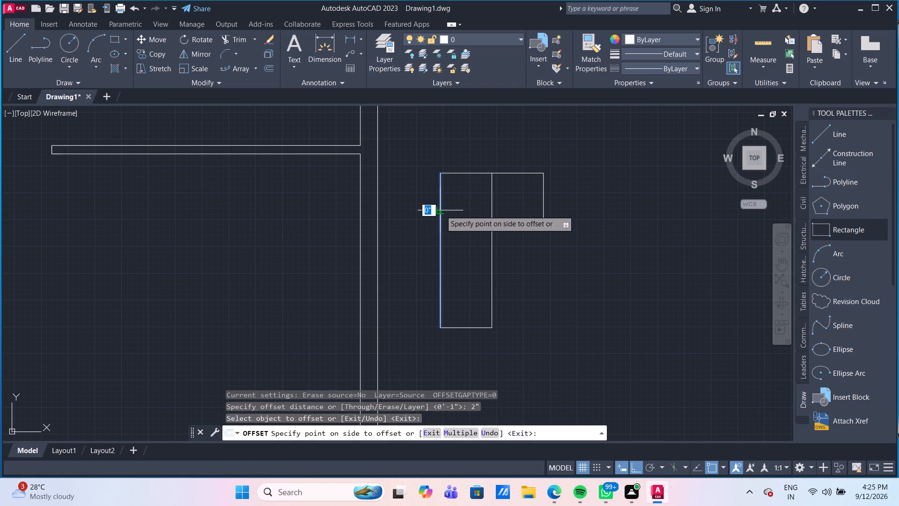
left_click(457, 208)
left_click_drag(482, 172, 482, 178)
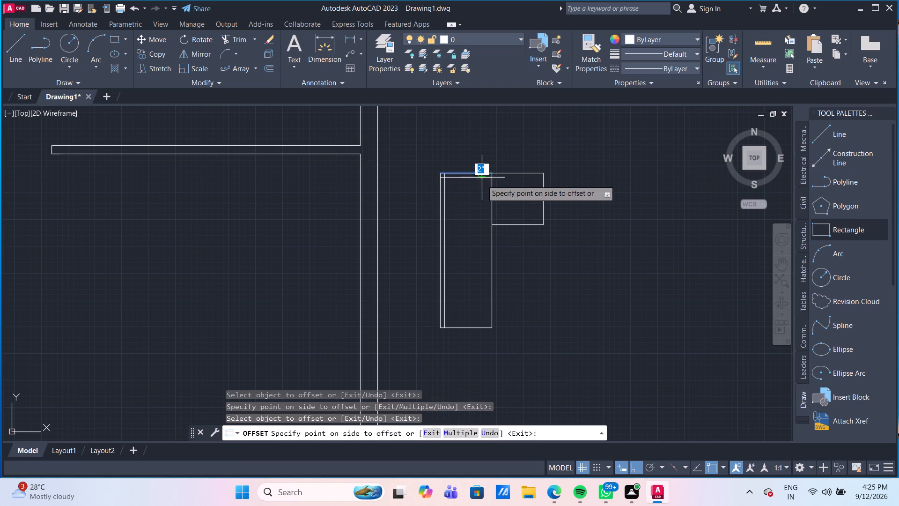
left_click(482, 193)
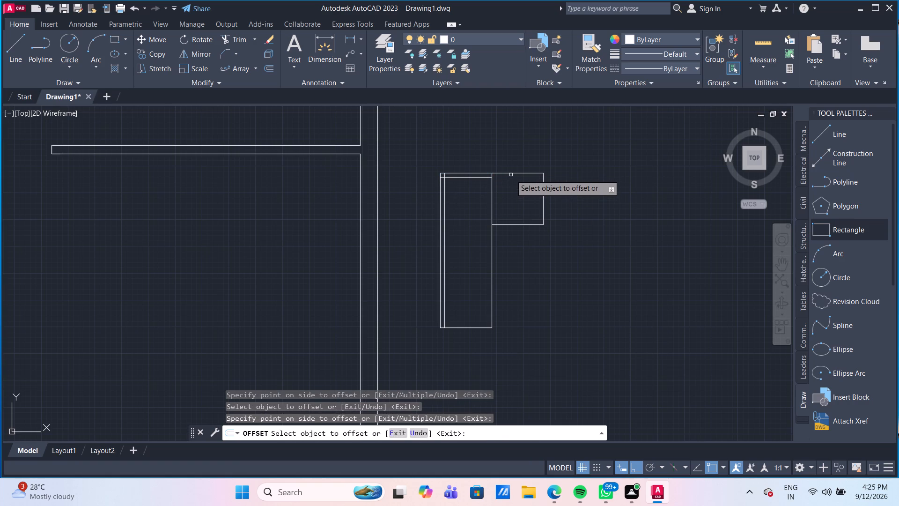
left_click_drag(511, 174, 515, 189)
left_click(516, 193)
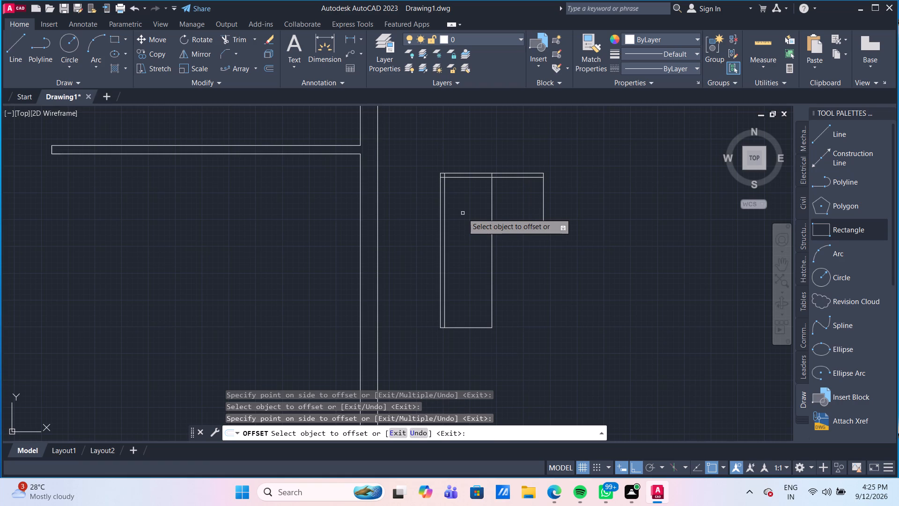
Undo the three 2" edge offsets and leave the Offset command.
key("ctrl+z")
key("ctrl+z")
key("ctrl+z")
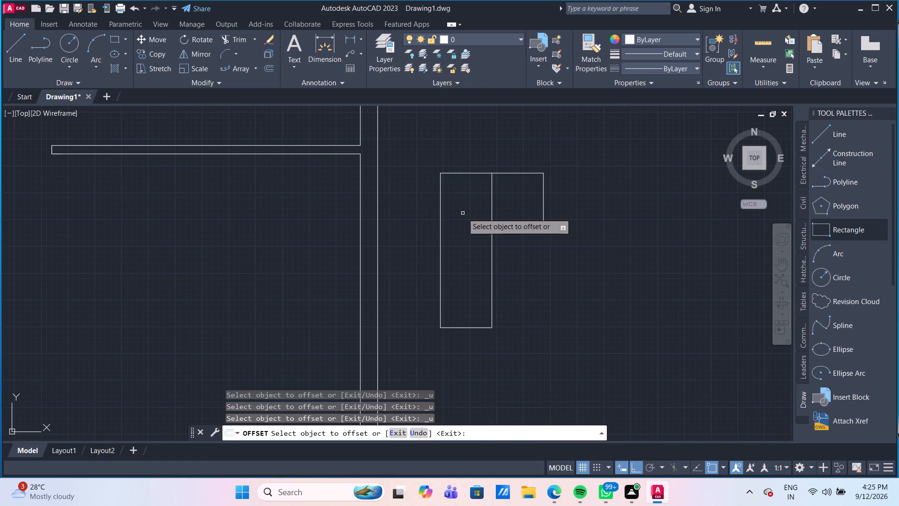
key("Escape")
Offset the tall rectangle's left and top edges and the square extension's top edge inward by 2".
key("o")
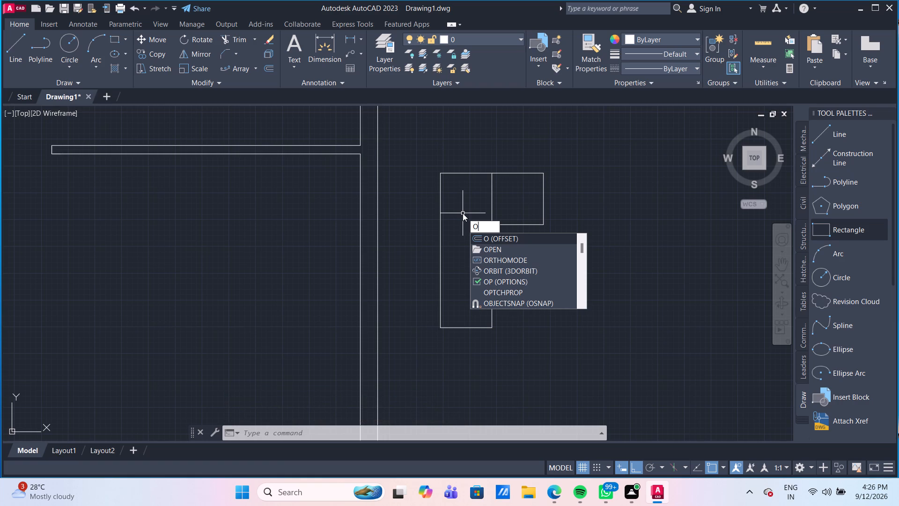
key("Return")
key("Return")
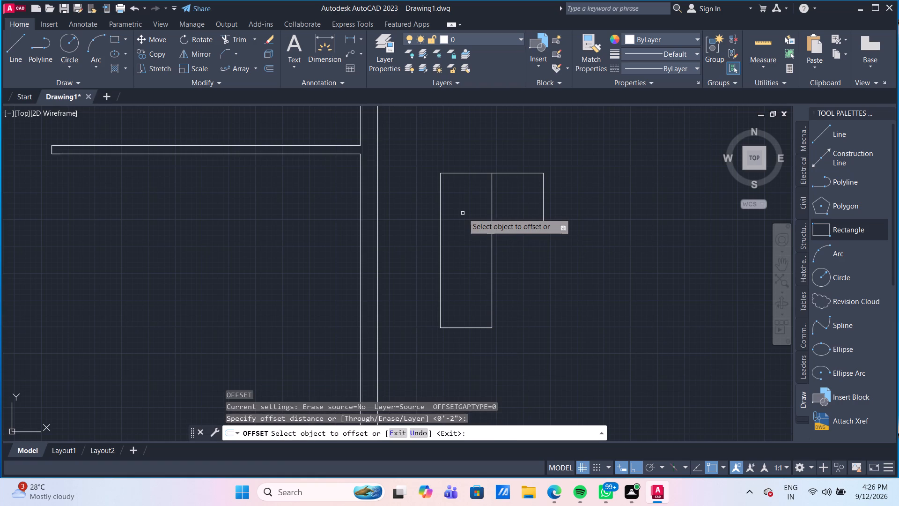
left_click(440, 243)
left_click(454, 247)
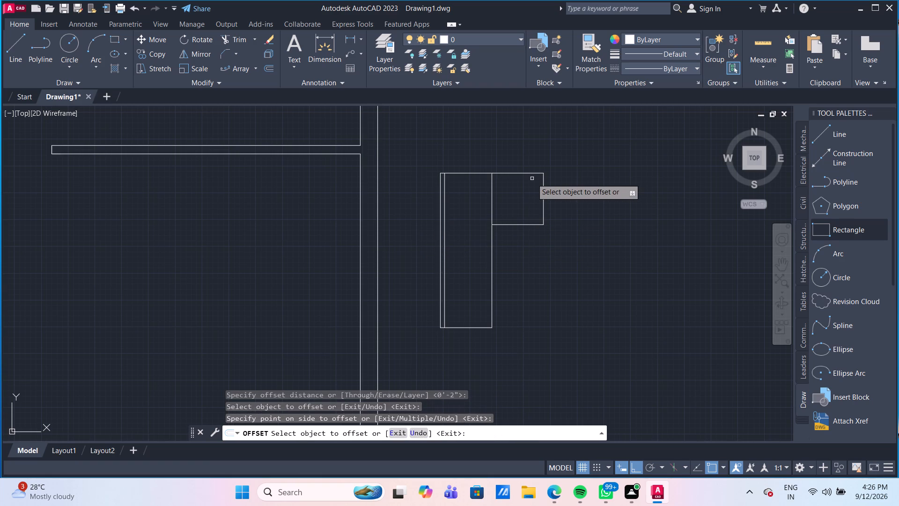
left_click(531, 173)
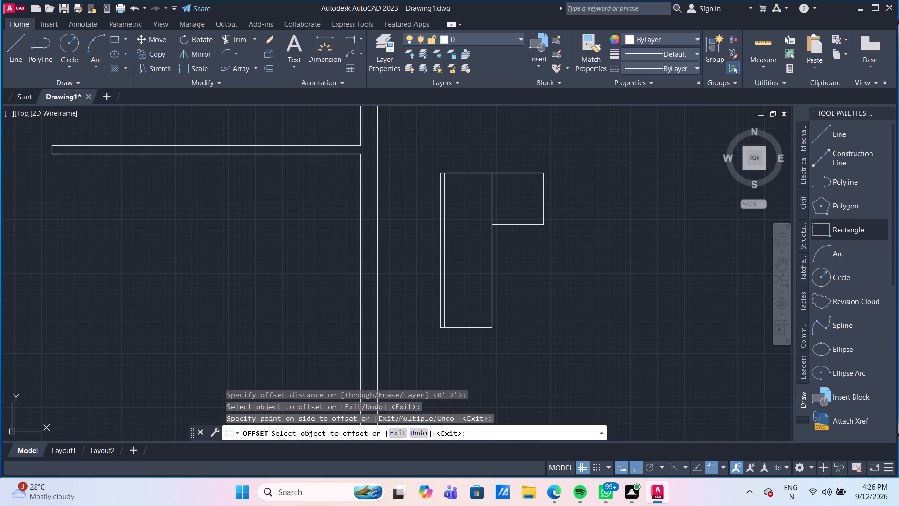
left_click(531, 196)
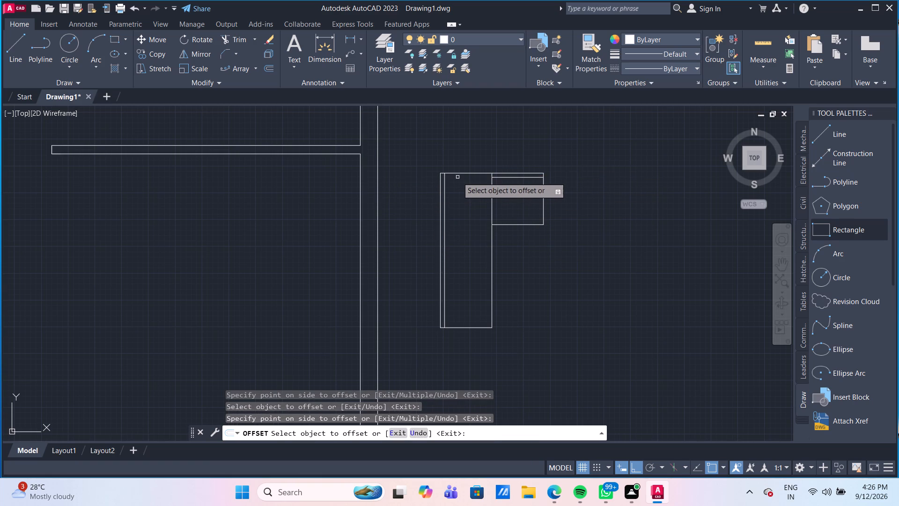
left_click(460, 174)
left_click(457, 186)
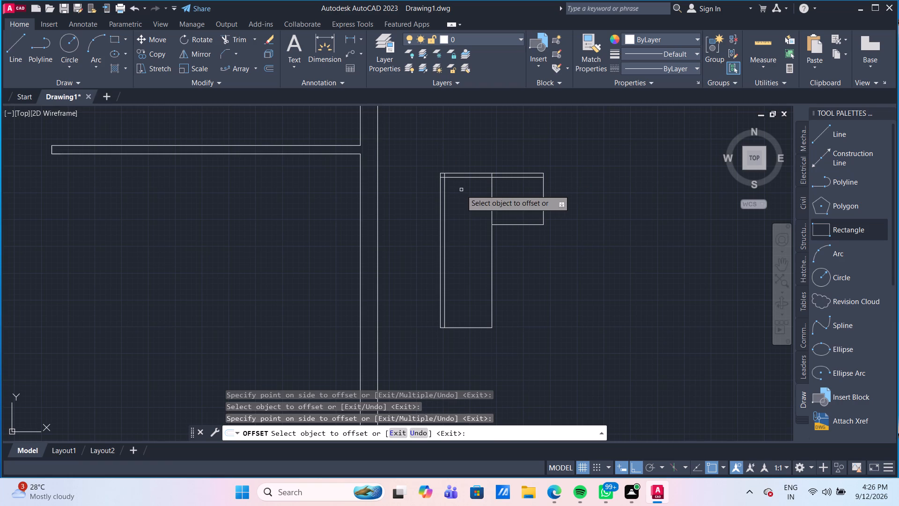
key("Escape")
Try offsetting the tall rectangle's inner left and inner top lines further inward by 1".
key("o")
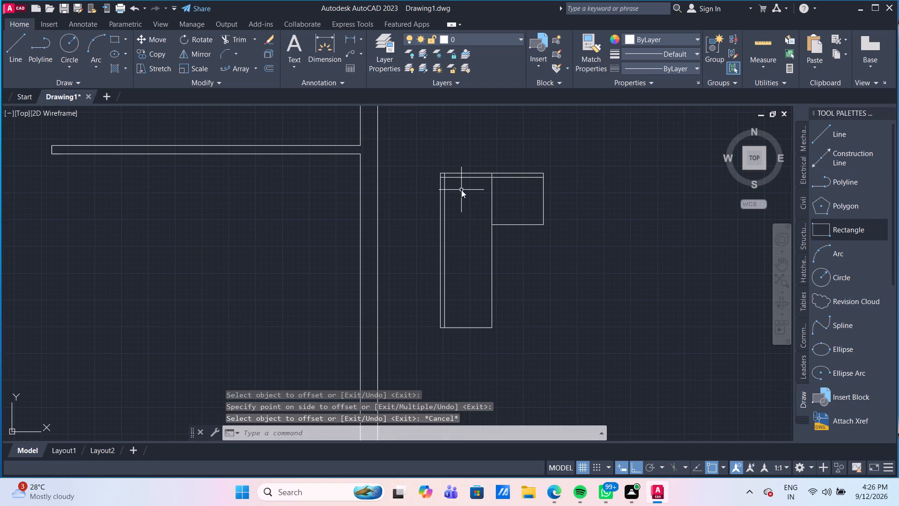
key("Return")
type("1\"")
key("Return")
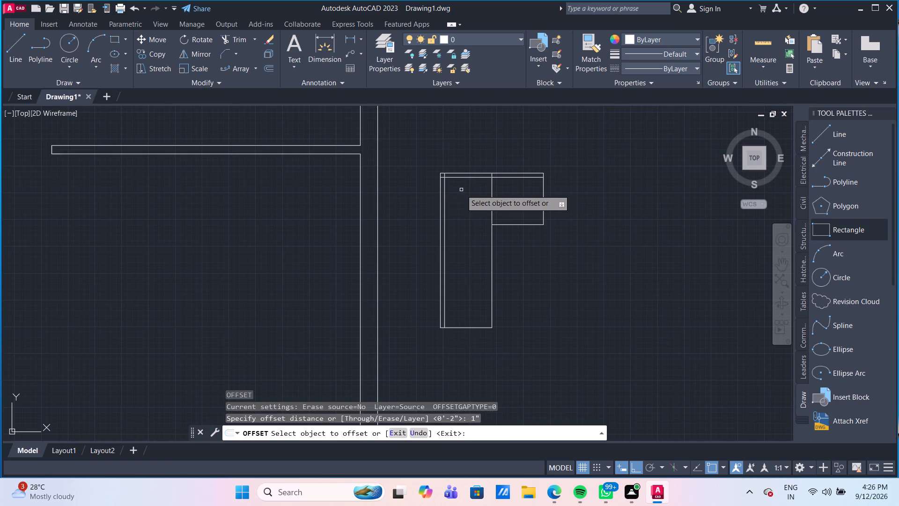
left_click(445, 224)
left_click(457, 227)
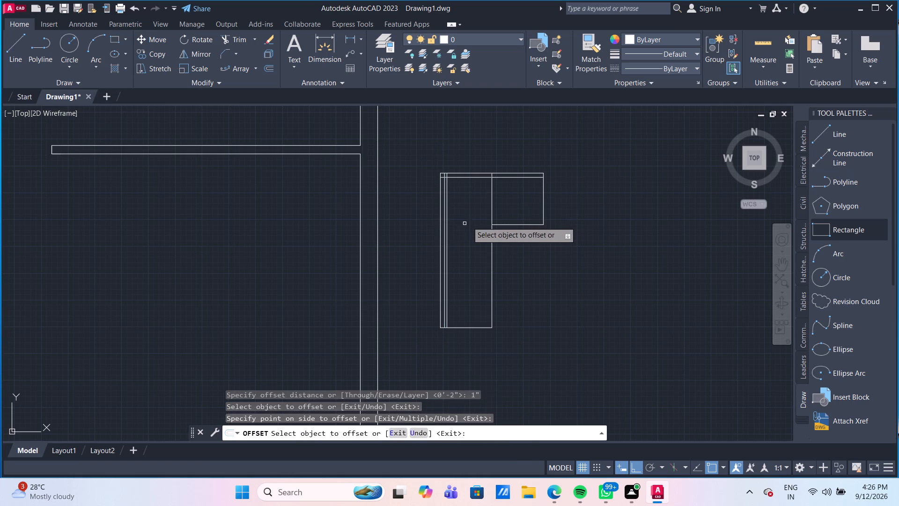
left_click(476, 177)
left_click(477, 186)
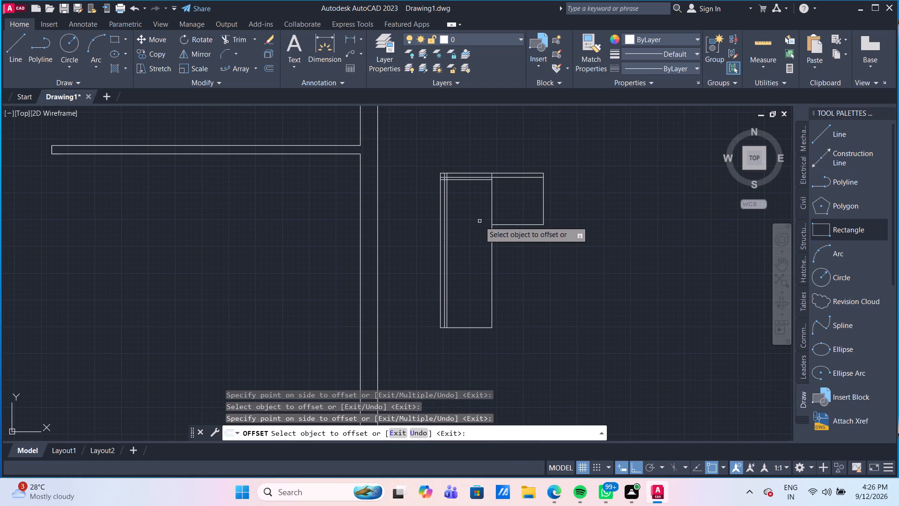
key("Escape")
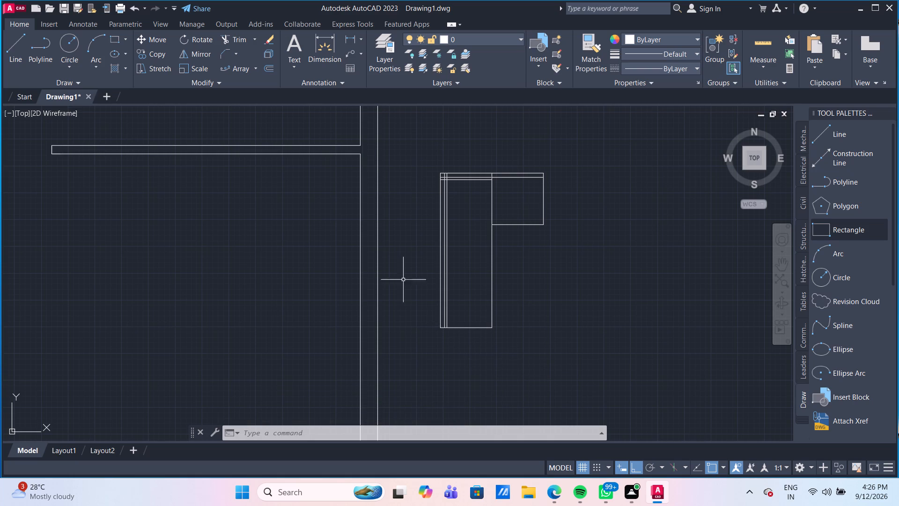
Offset the tall rectangle's bottom edge and the square extension's right edge inward by 1".
left_click(273, 67)
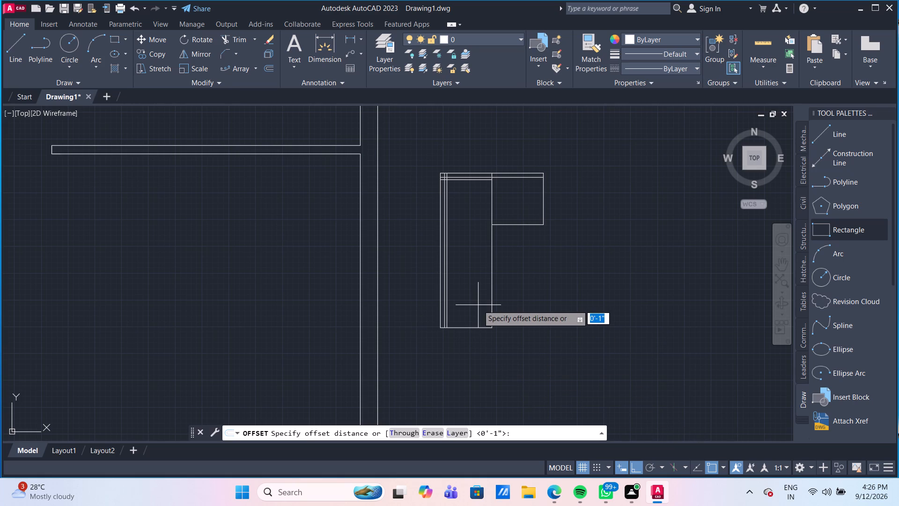
key("Return")
scroll(469, 320, "up", 1)
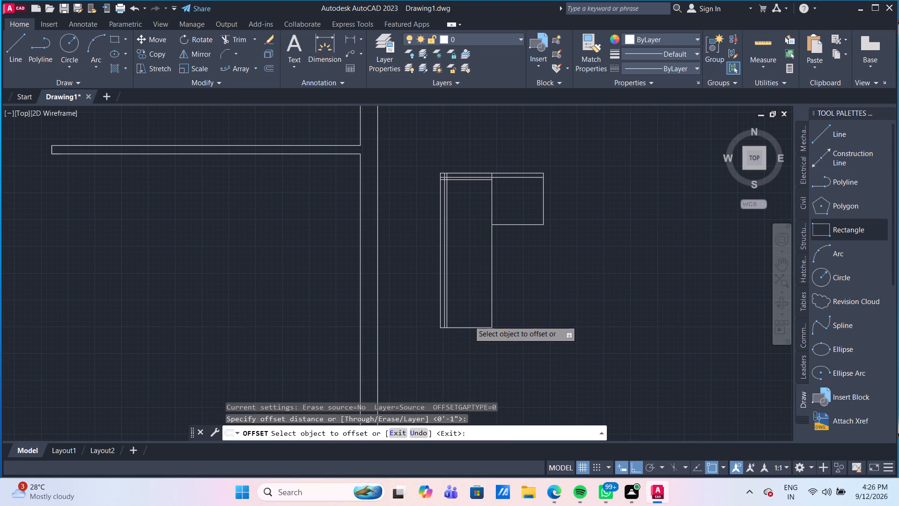
left_click(466, 332)
left_click(469, 306)
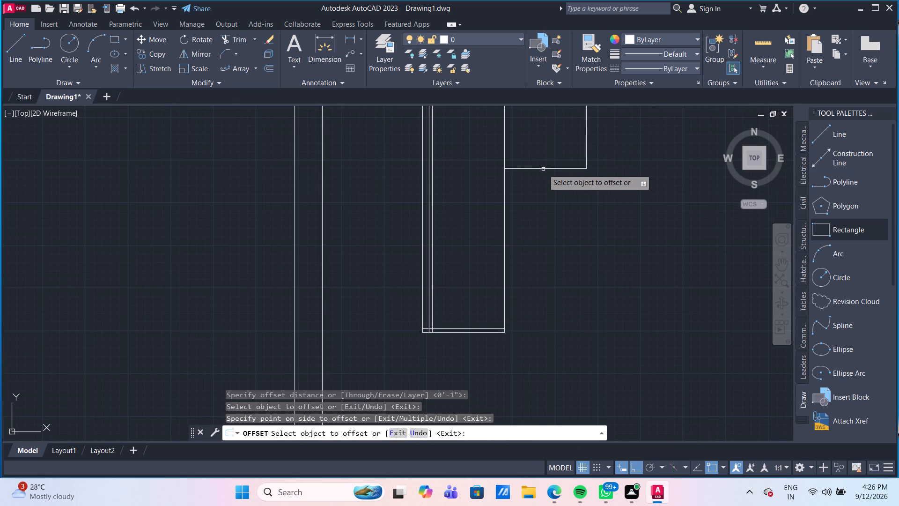
scroll(544, 169, "down", 1)
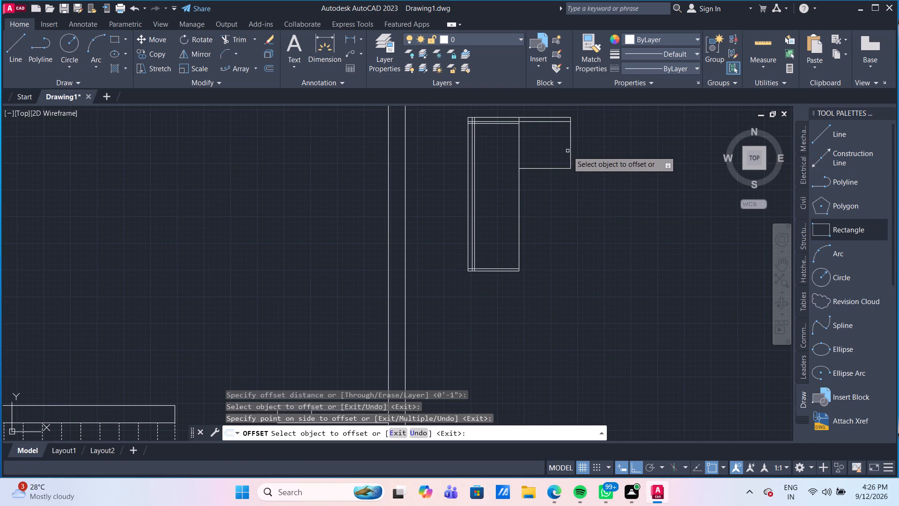
left_click(571, 152)
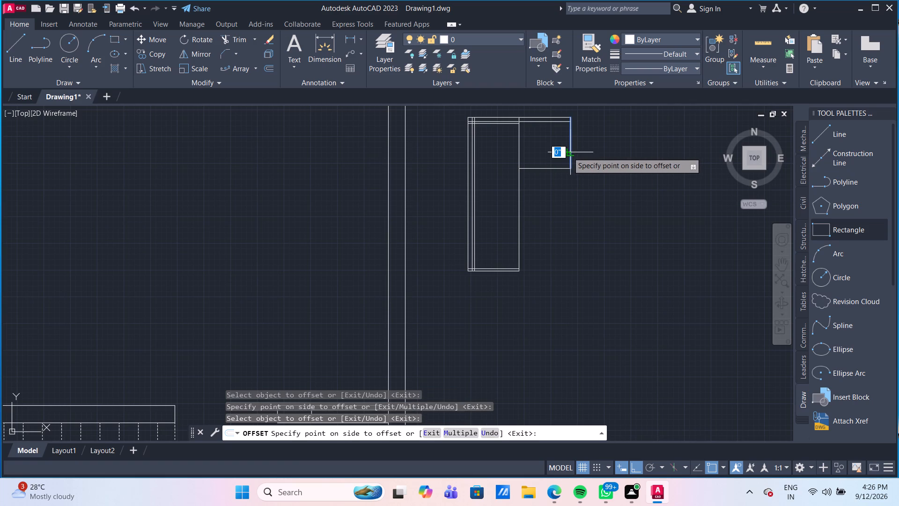
left_click(564, 151)
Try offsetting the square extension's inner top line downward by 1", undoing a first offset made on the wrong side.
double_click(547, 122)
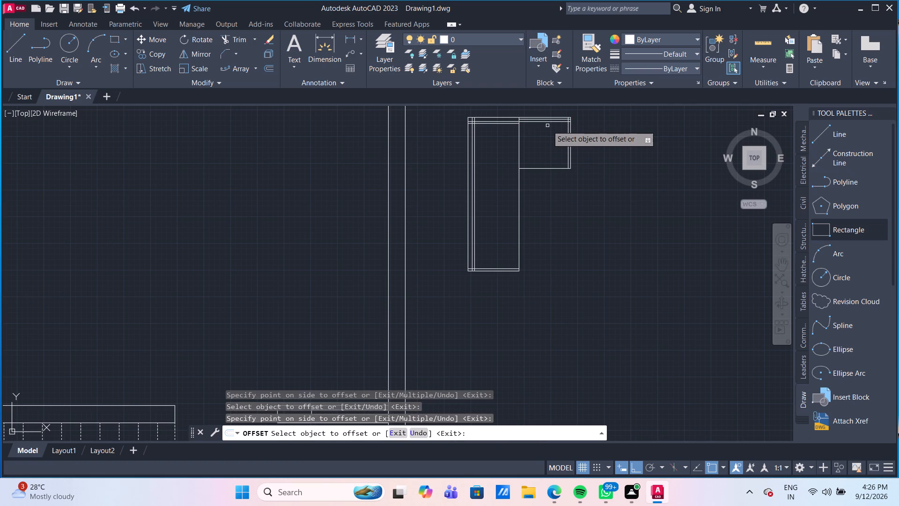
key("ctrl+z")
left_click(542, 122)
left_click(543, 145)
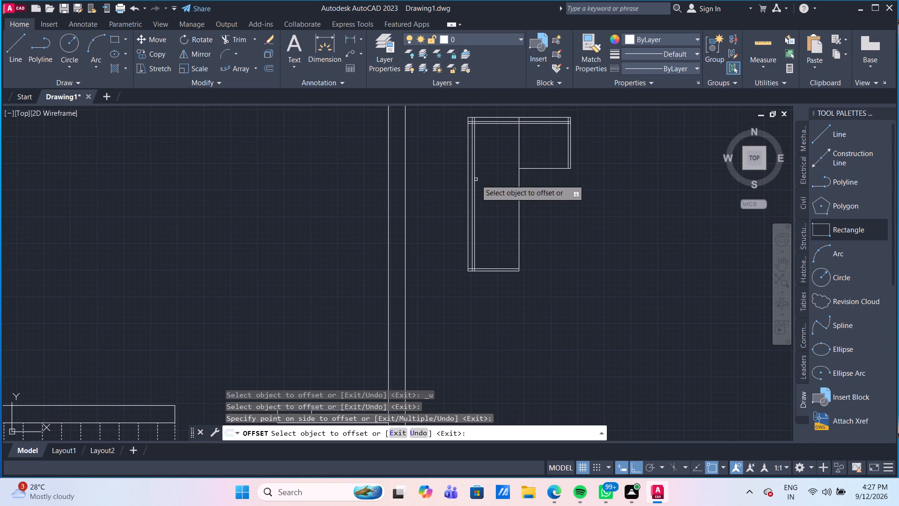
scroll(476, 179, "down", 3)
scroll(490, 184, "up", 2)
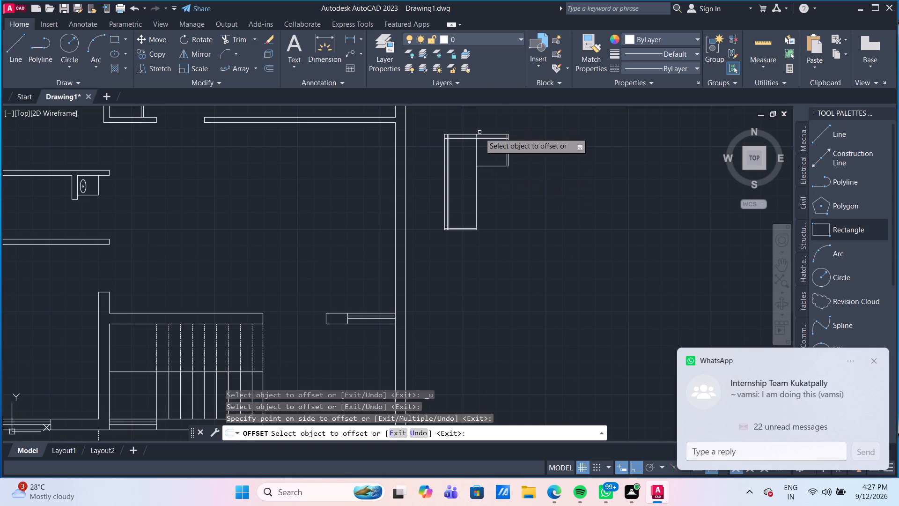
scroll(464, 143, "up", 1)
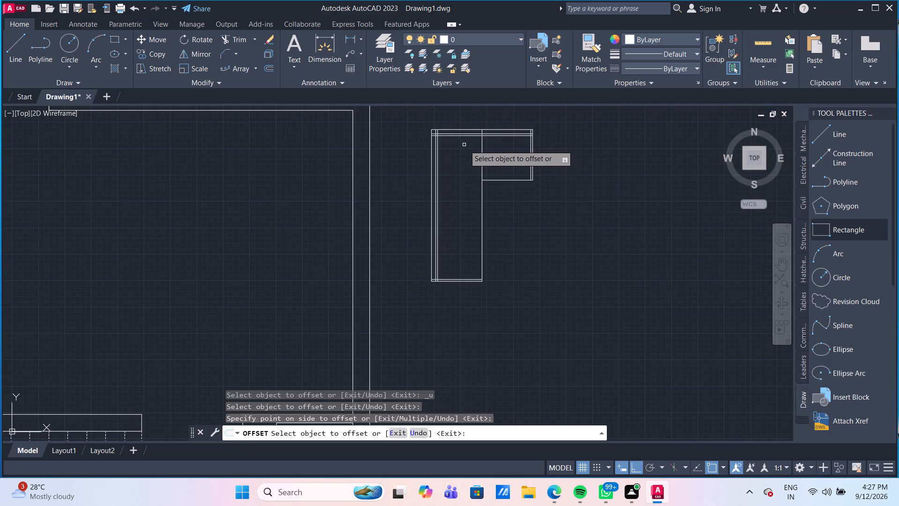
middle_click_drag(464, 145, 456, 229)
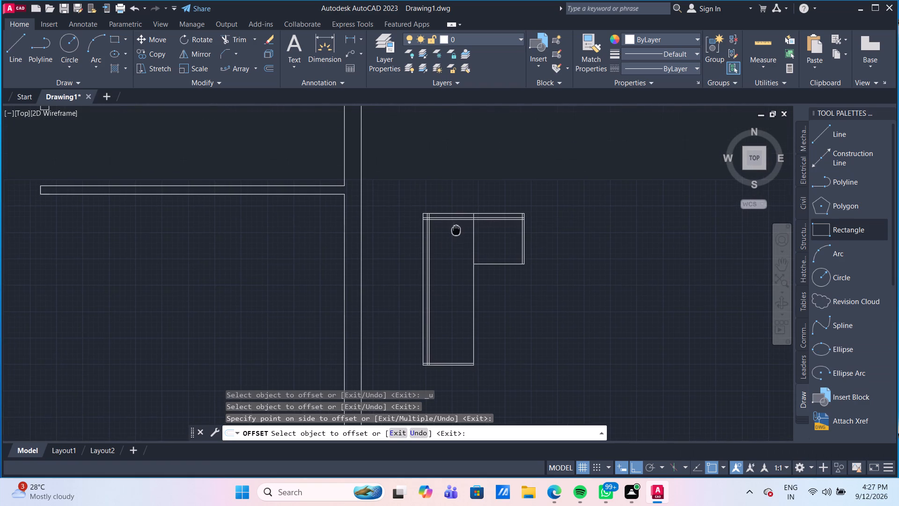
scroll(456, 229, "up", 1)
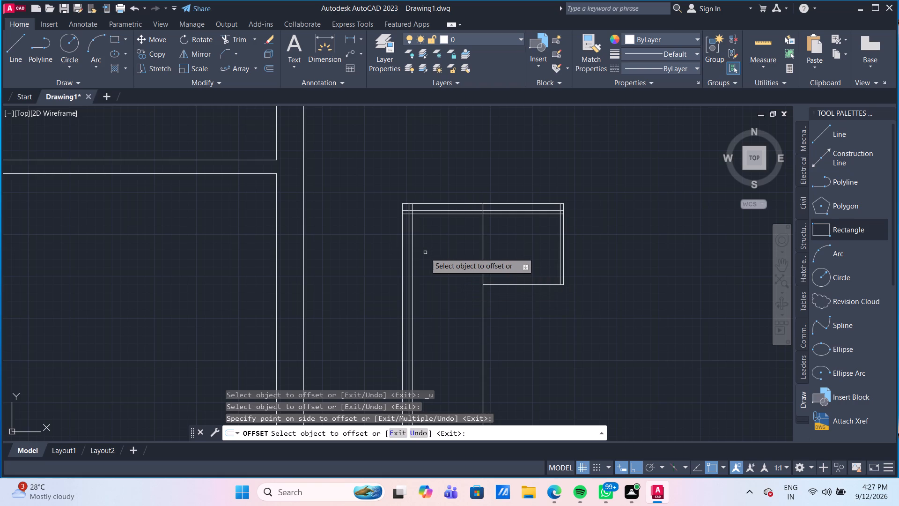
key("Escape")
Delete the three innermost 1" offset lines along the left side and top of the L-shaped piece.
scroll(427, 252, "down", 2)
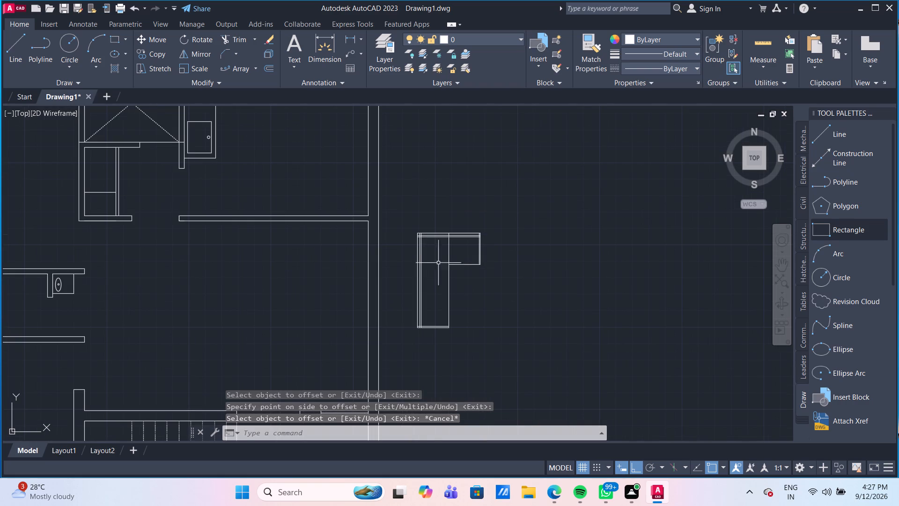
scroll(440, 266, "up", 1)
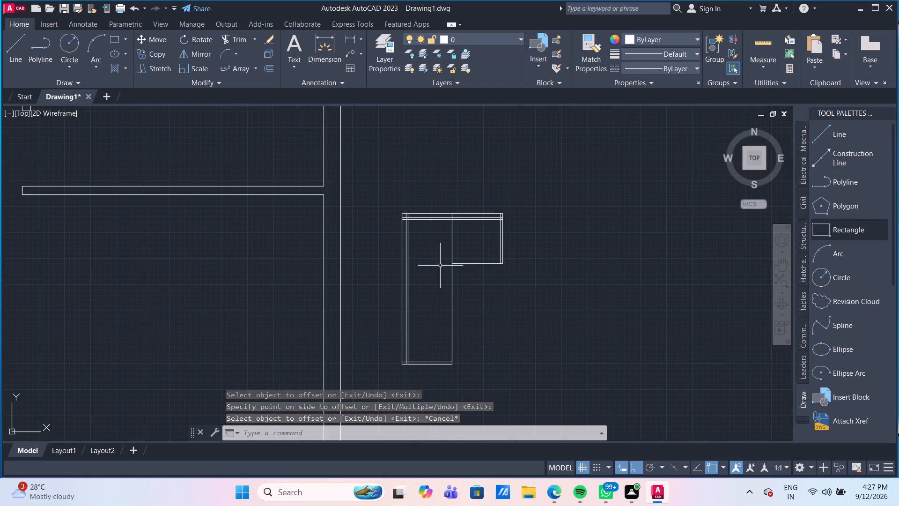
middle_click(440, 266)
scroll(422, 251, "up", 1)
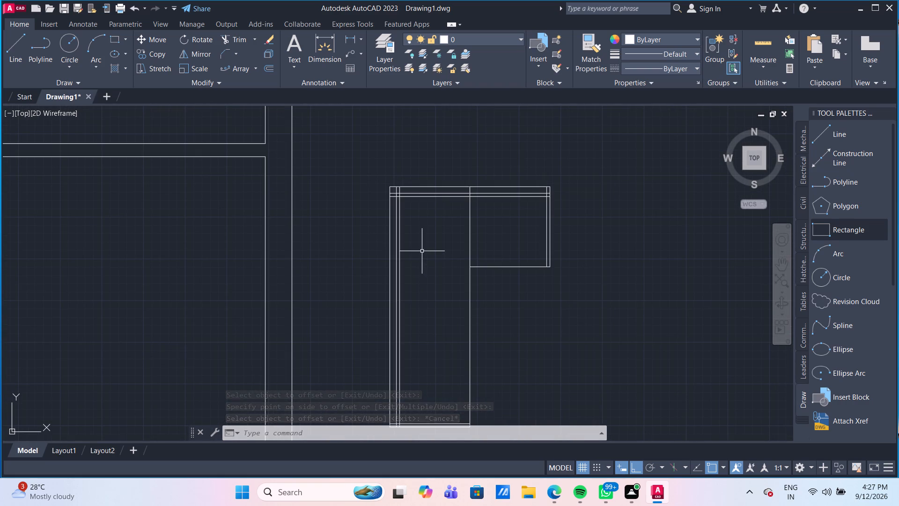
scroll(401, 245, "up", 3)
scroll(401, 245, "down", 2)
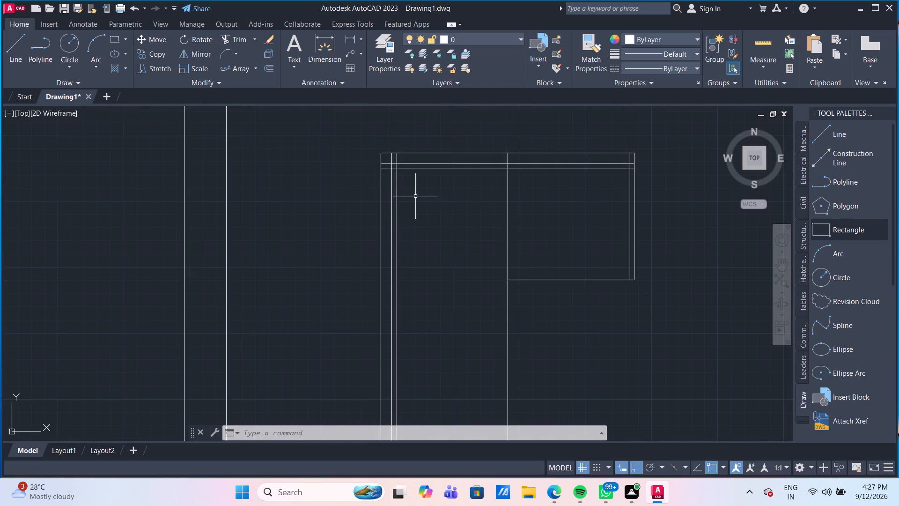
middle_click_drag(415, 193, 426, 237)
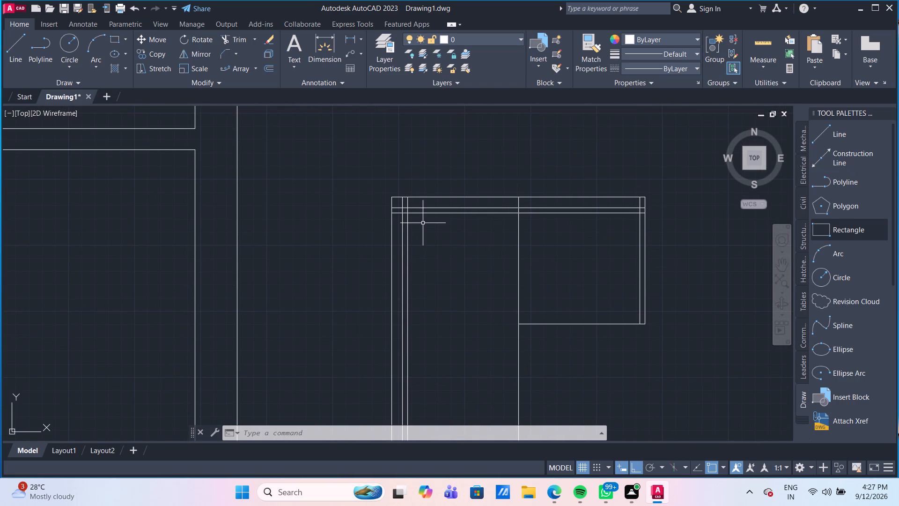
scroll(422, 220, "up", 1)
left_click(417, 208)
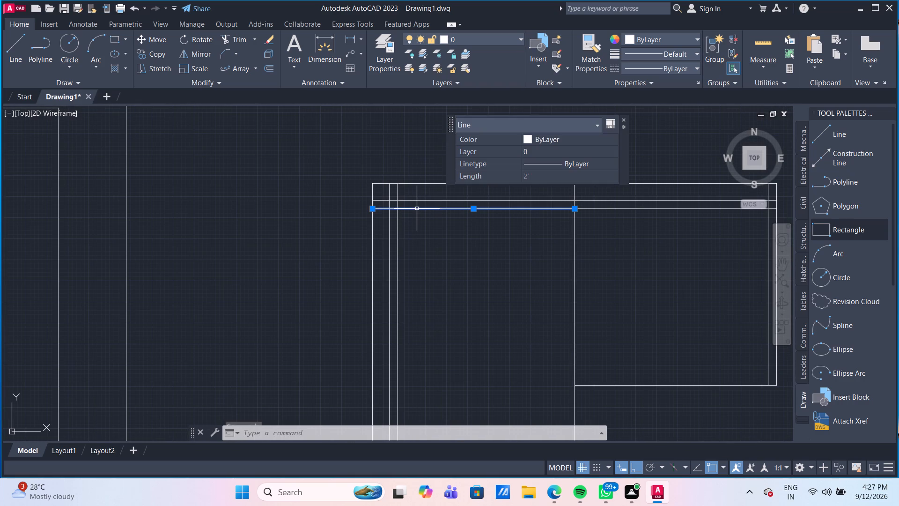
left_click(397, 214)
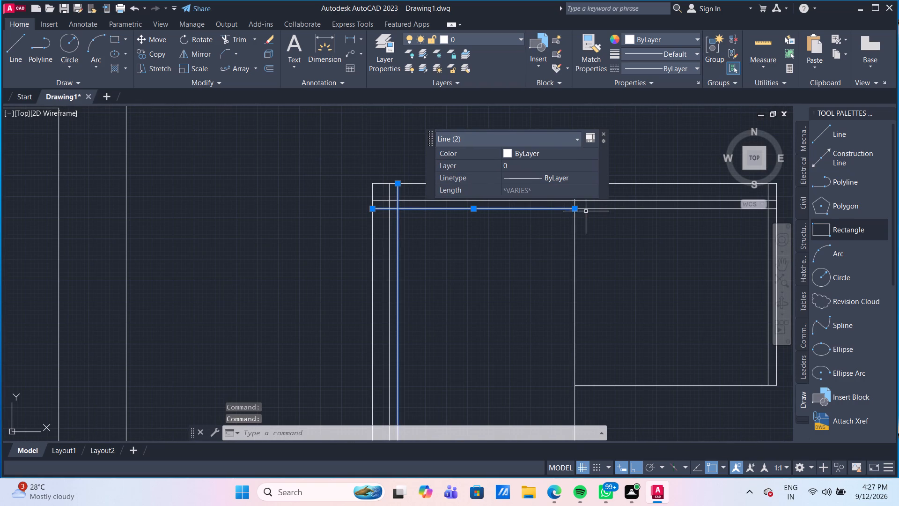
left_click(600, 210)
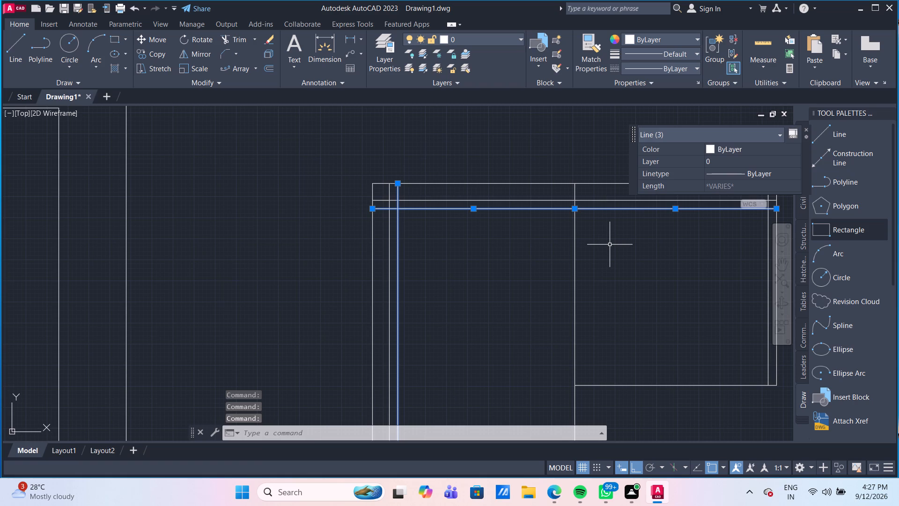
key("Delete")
Offset the L-shaped piece's two inner top lines downward and its inner left line inward by 1.5".
key("o")
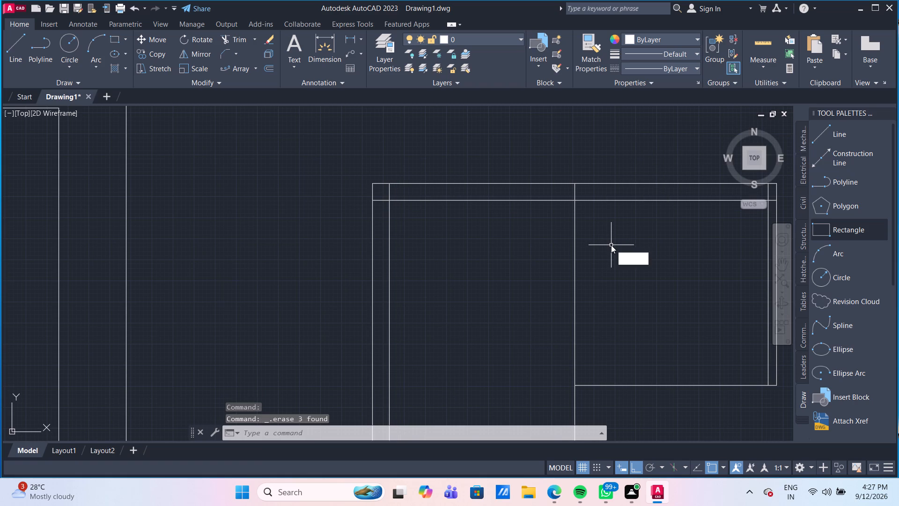
key("Return")
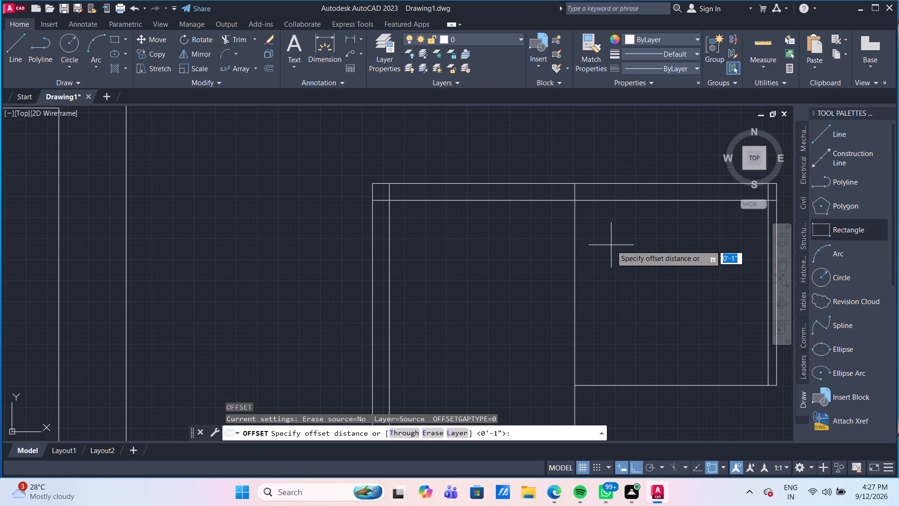
type("1.")
key("5")
key("shift+quotedbl")
key("Return")
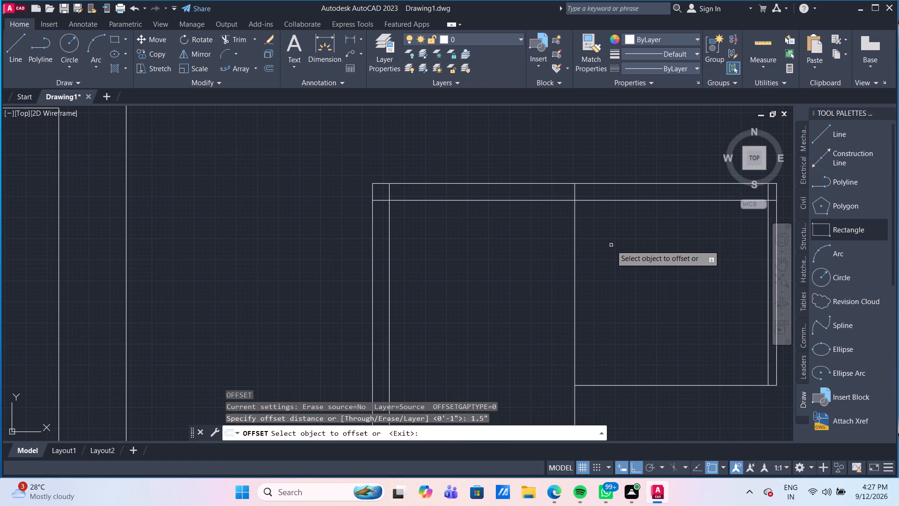
left_click(596, 201)
left_click(606, 219)
left_click(573, 201)
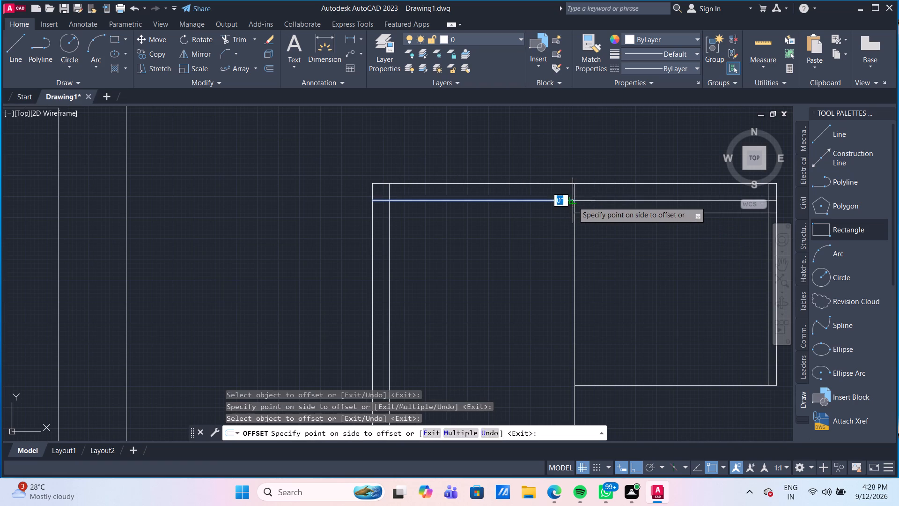
left_click(573, 211)
left_click_drag(389, 247, 396, 250)
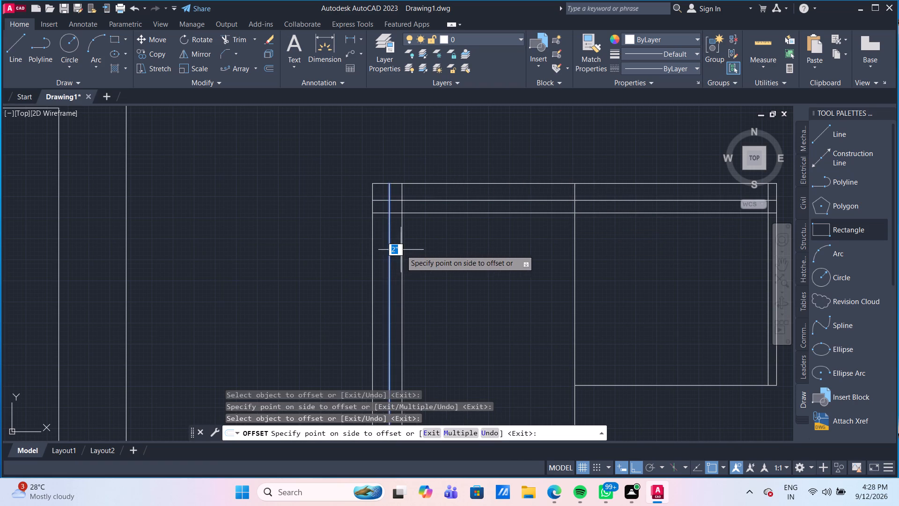
left_click(409, 250)
scroll(474, 280, "down", 3)
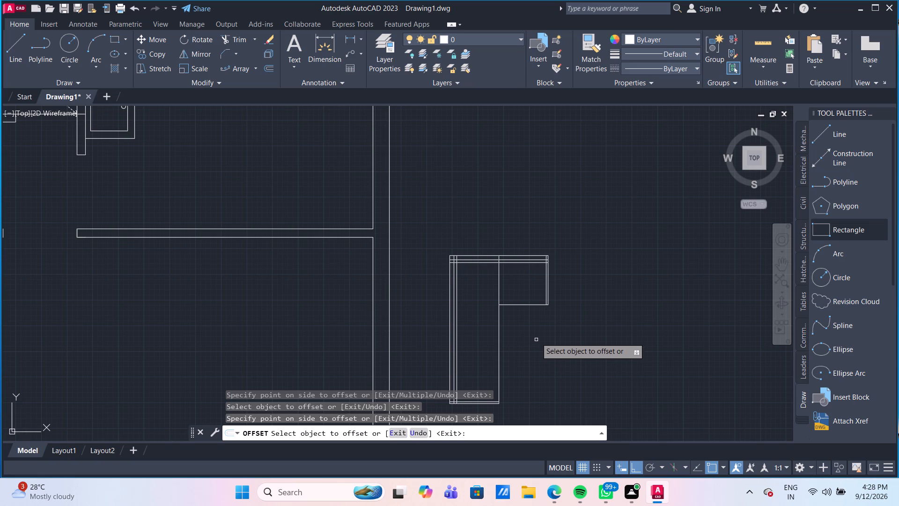
scroll(536, 337, "down", 1)
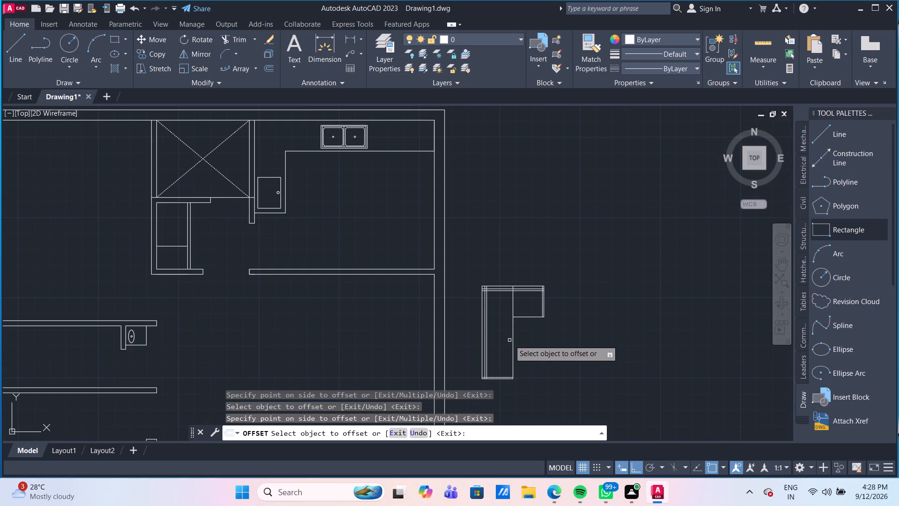
scroll(512, 307, "up", 2)
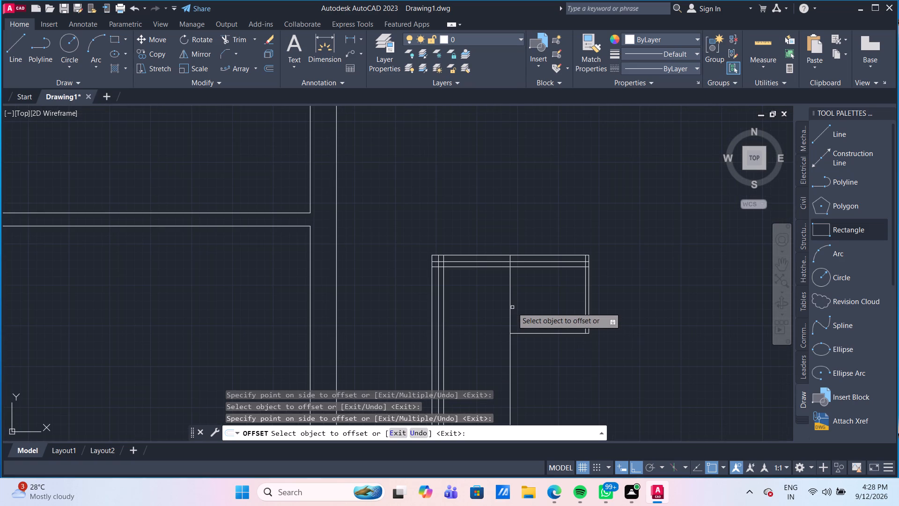
key("Escape")
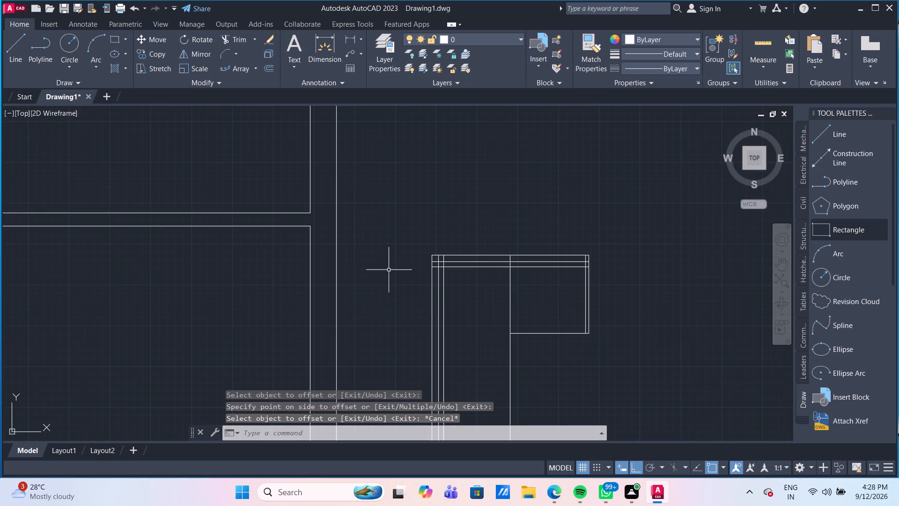
Draw a diagonal line from the innermost offset intersection to the outer top-left corner of the L-shaped piece.
scroll(420, 267, "up", 3)
middle_click_drag(529, 233, 493, 260)
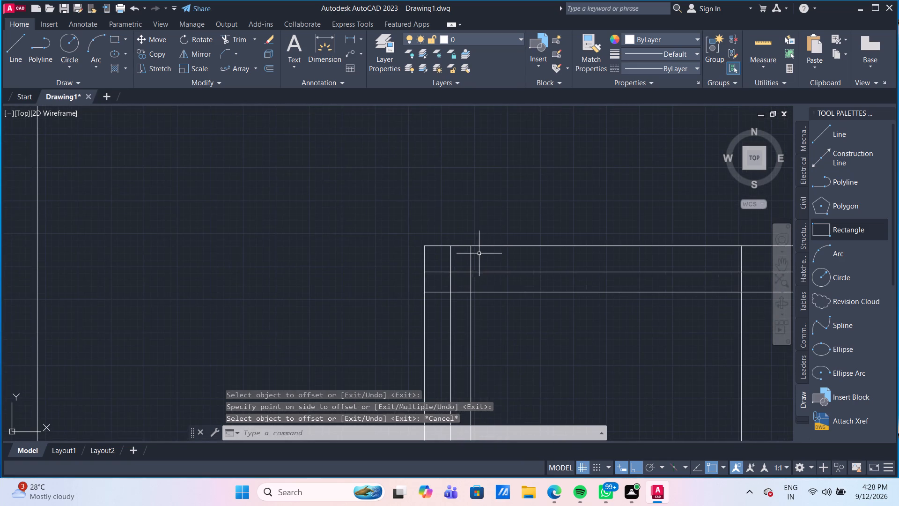
left_click(12, 41)
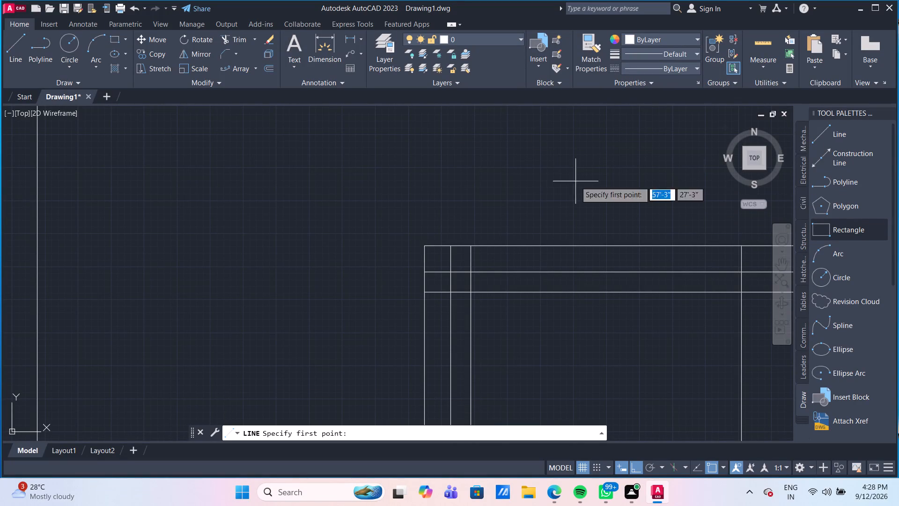
scroll(463, 292, "up", 2)
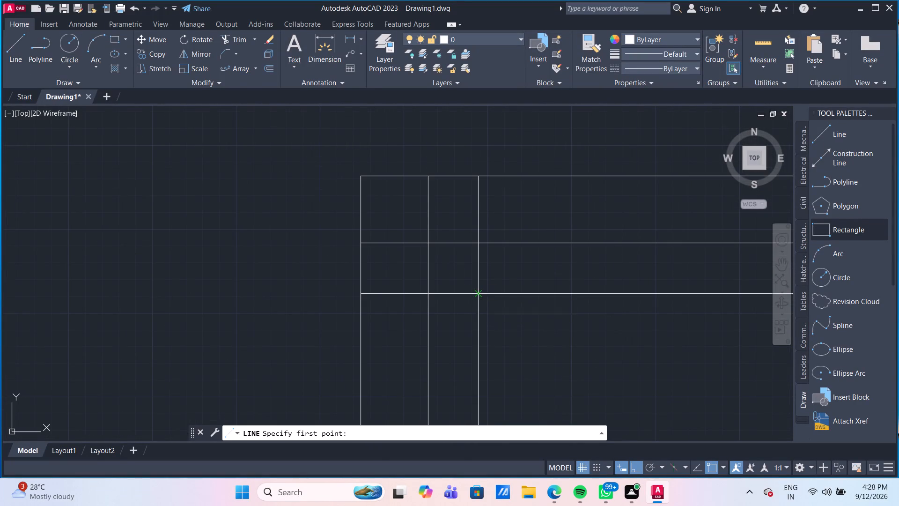
left_click(480, 296)
left_click(361, 177)
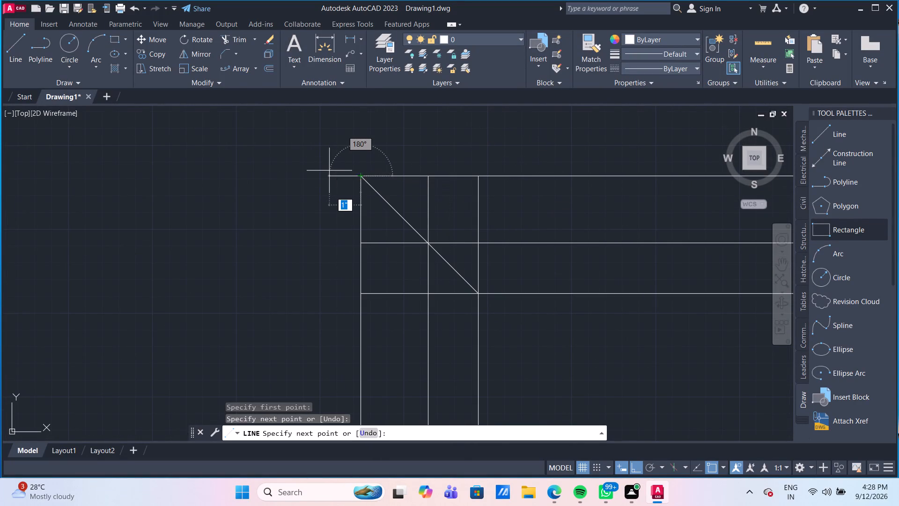
key("Escape")
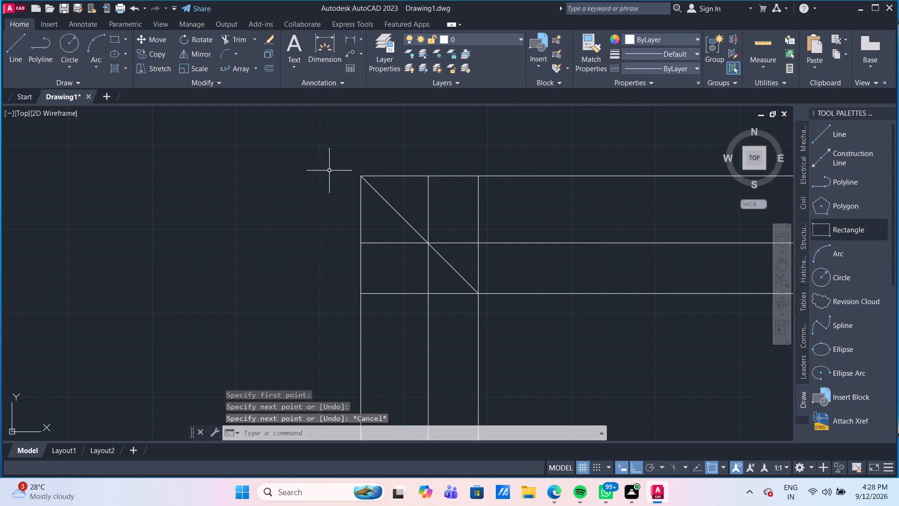
Trim the overlapping offset line ends at the L-shaped piece's top-left corner back to the diagonal to form a mitred joint.
type("tr")
key("Return")
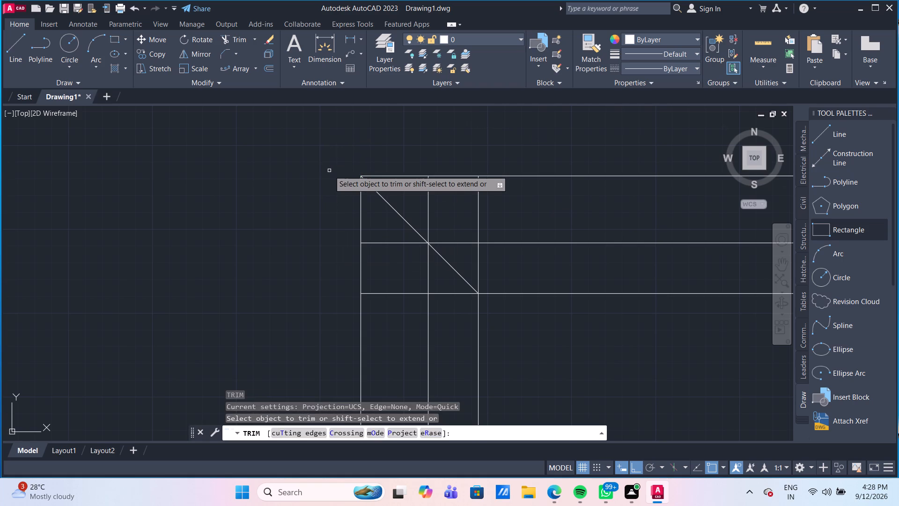
left_click(398, 231)
left_click(400, 302)
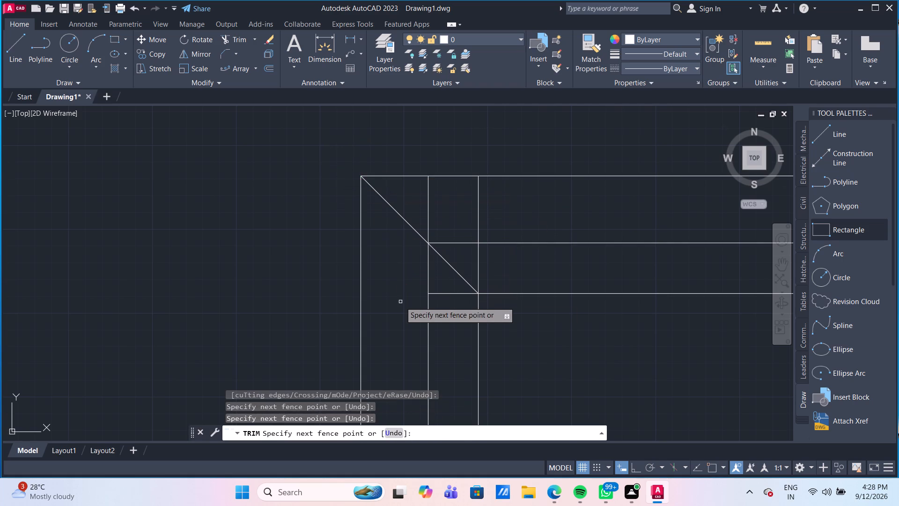
left_click(422, 199)
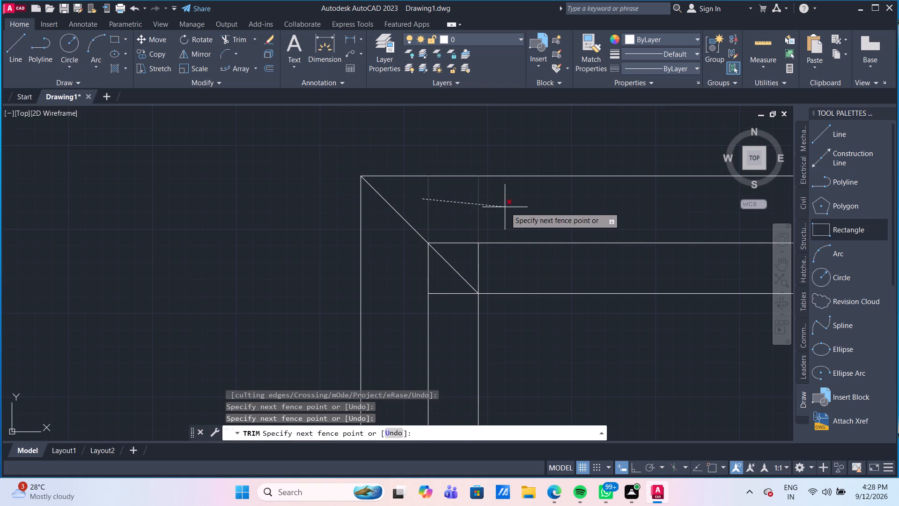
left_click(505, 207)
left_click(480, 261)
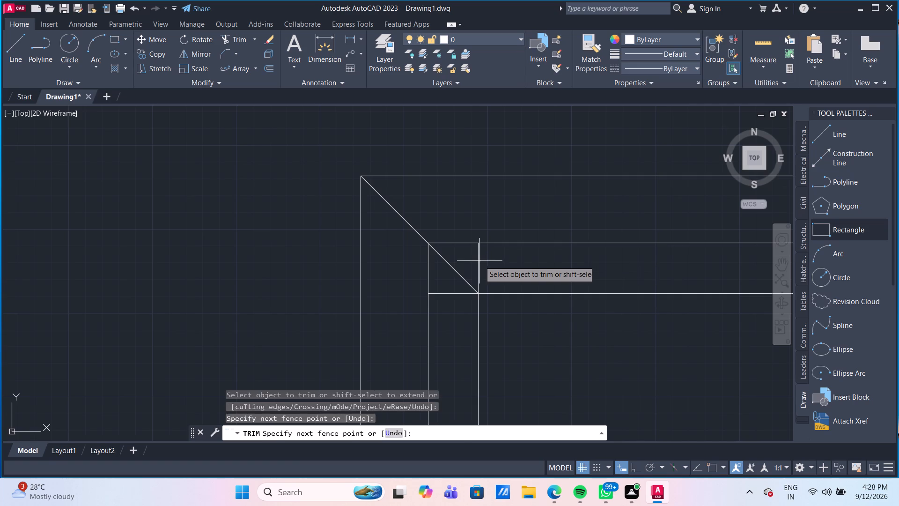
left_click(477, 261)
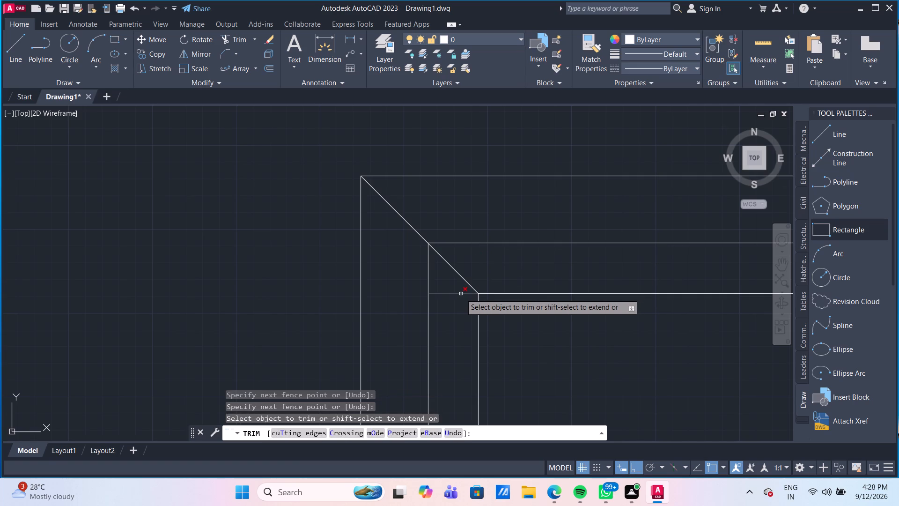
left_click(461, 294)
key("Escape")
Offset the tall rectangle's bottom edge upward by 2', and offset the resulting line upward by another 2' as seat divisions.
scroll(467, 314, "down", 4)
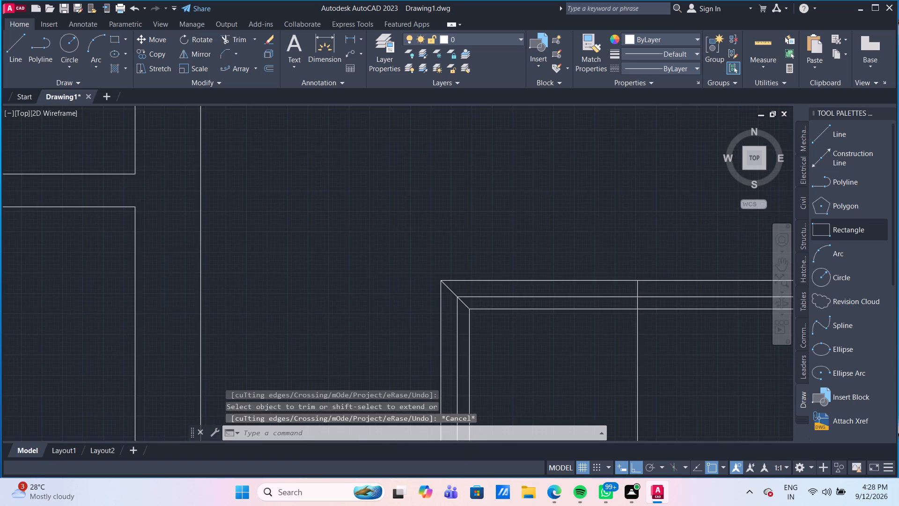
middle_click_drag(522, 351, 435, 233)
scroll(435, 233, "down", 3)
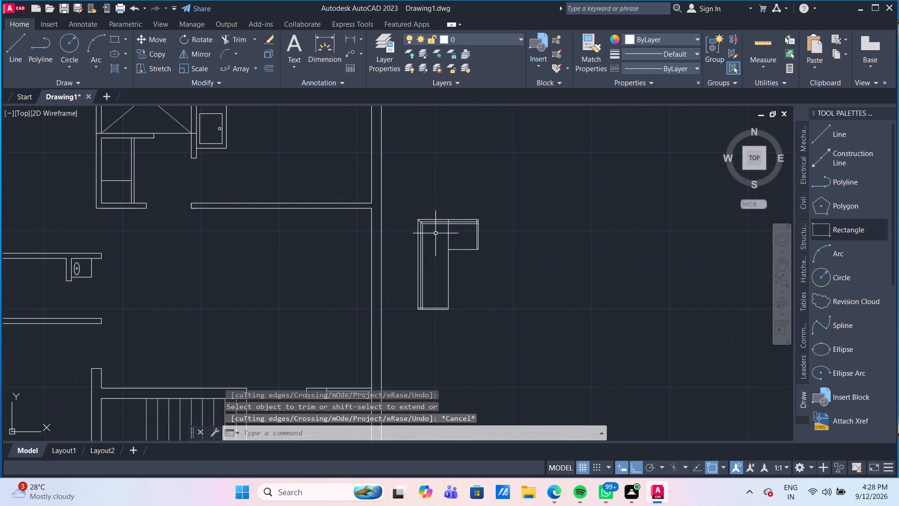
scroll(449, 279, "up", 2)
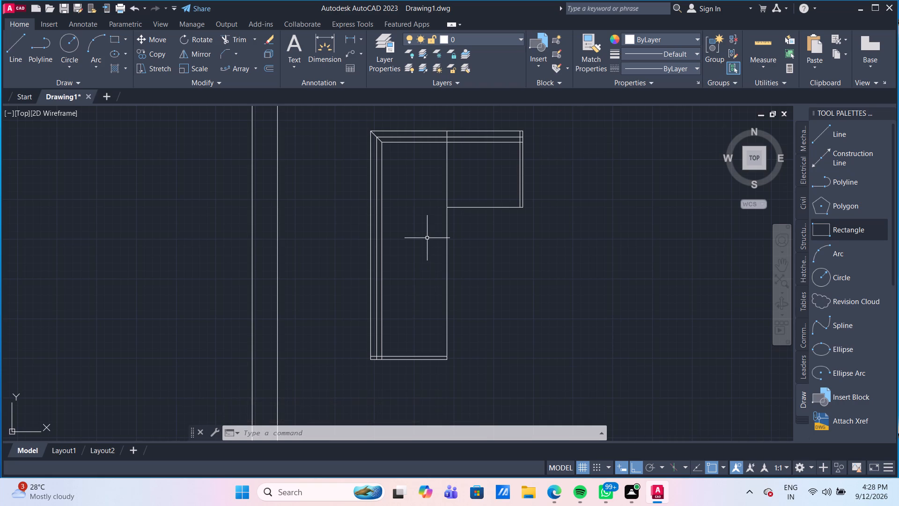
key("o")
key("Return")
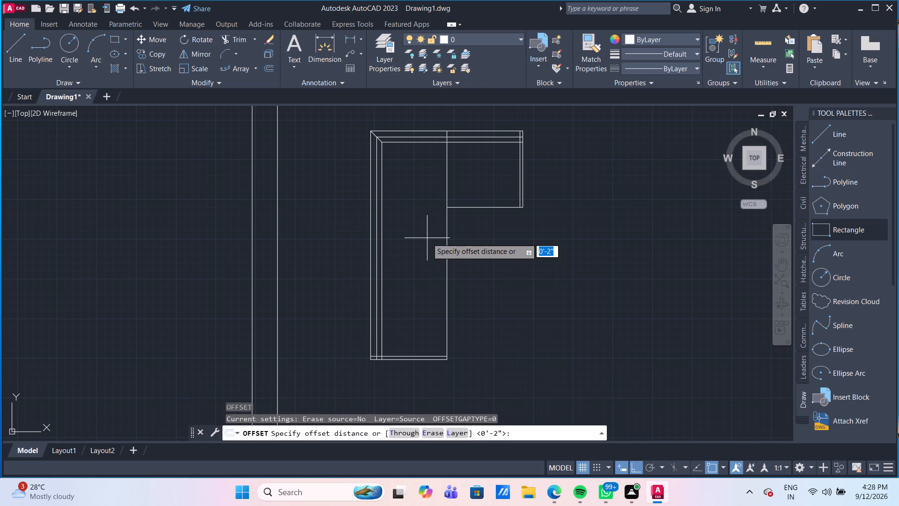
type("2'")
key("Return")
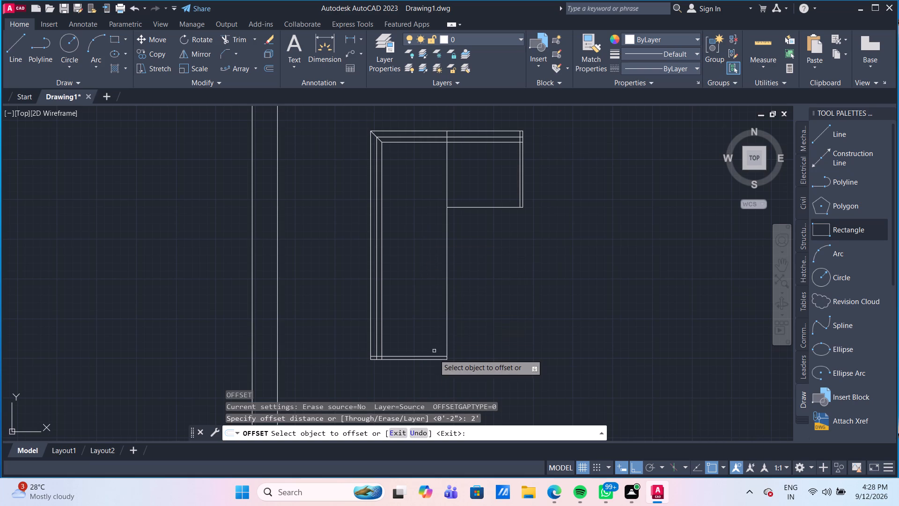
left_click(427, 360)
left_click(410, 305)
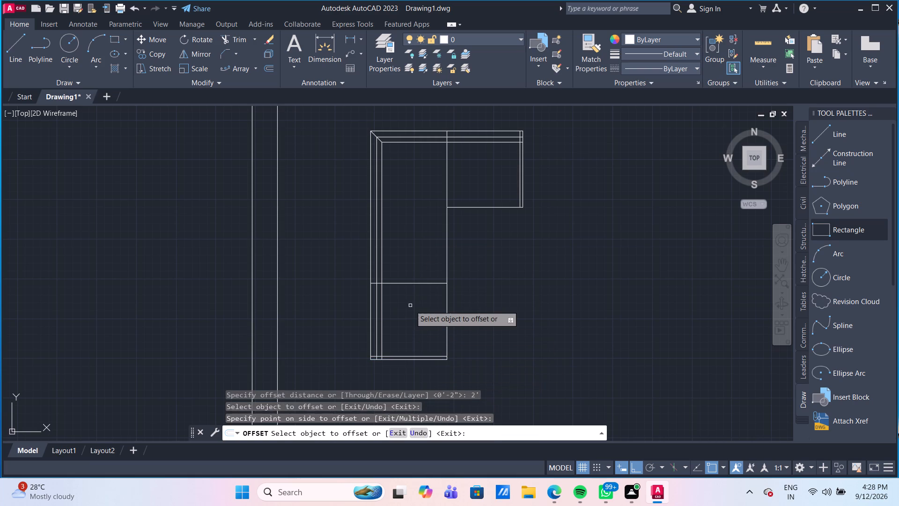
left_click(415, 285)
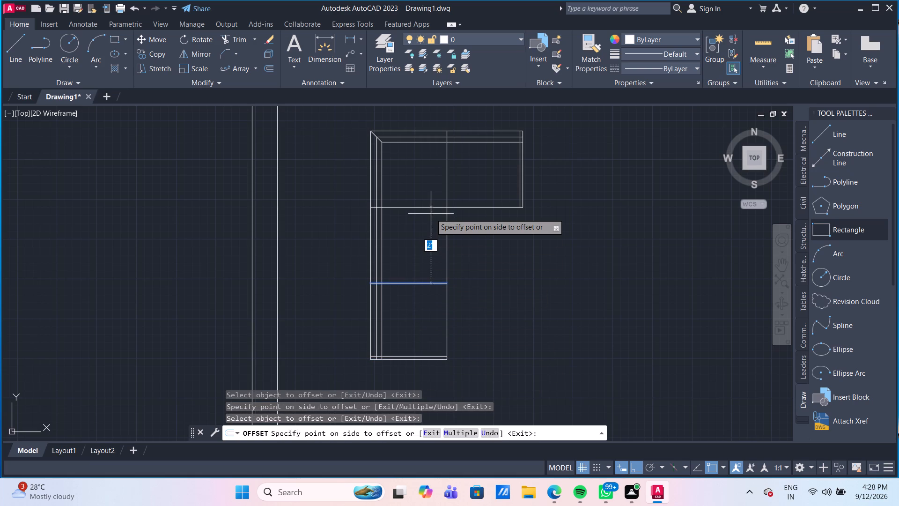
left_click(431, 214)
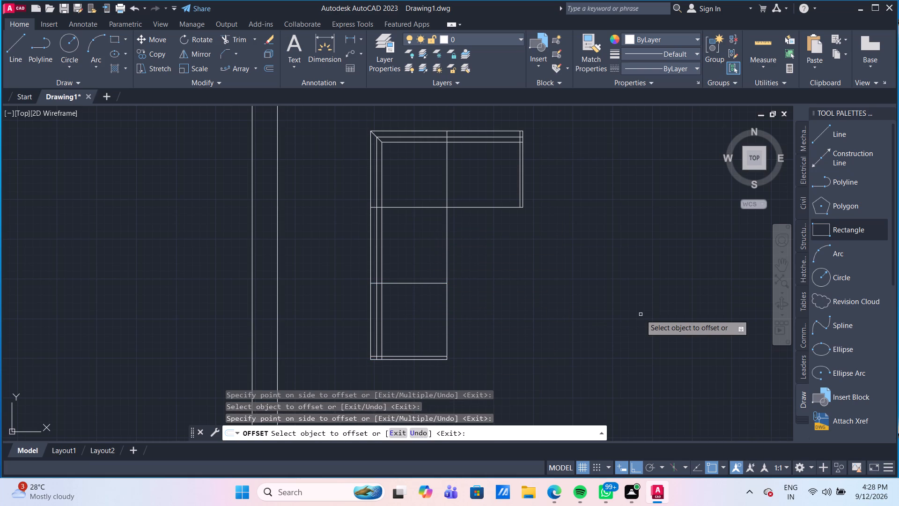
Draw a 1'6" by 1'6" square in the open area inside the L-shaped piece's angle.
left_click(114, 40)
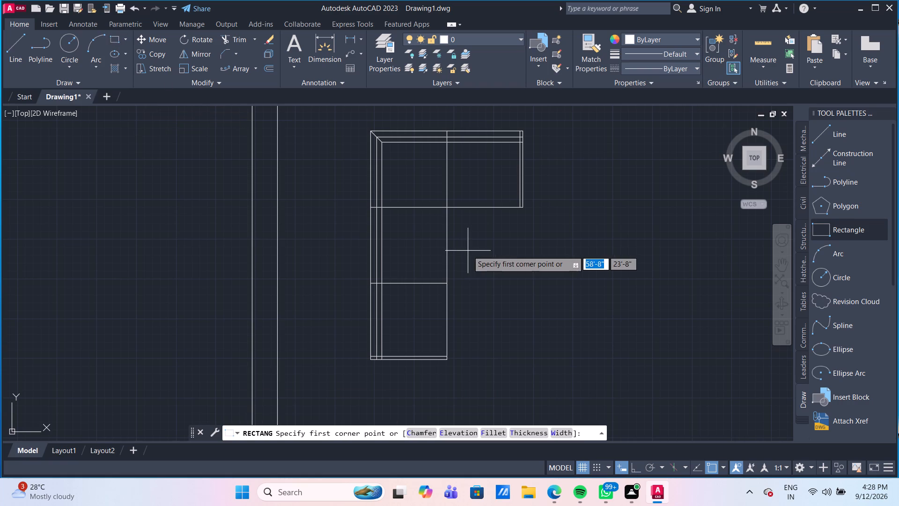
left_click(506, 250)
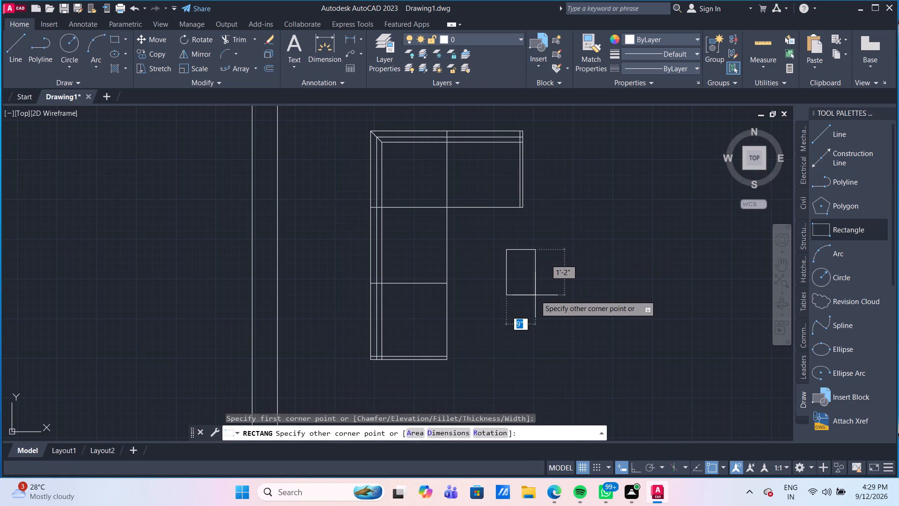
type("1'6\"")
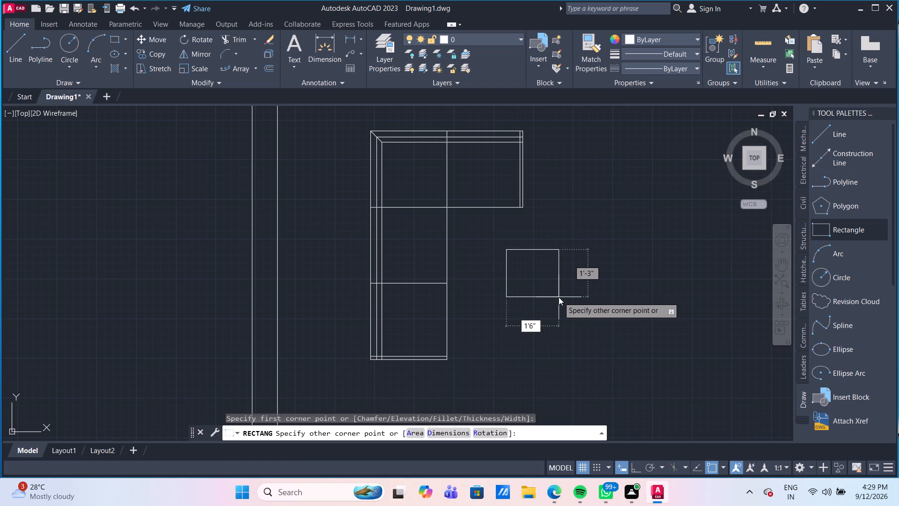
key("Tab")
key("1")
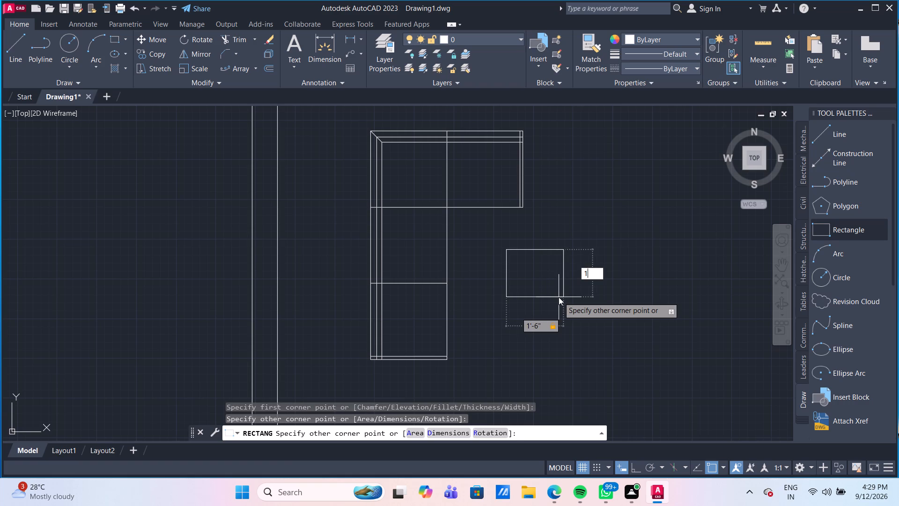
type("'6\"")
key("Return")
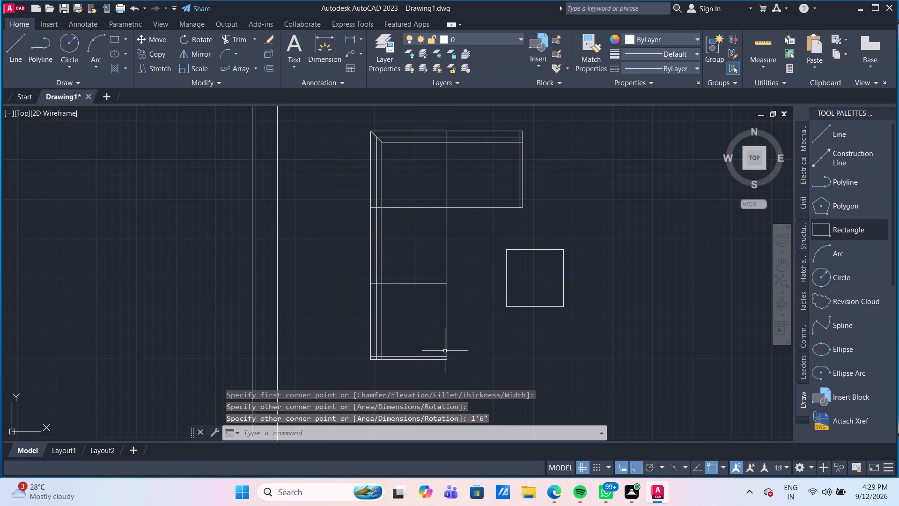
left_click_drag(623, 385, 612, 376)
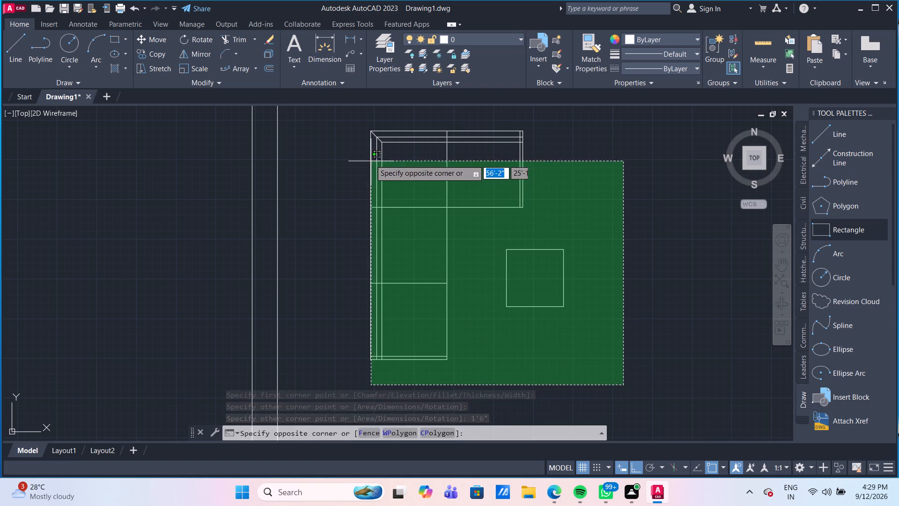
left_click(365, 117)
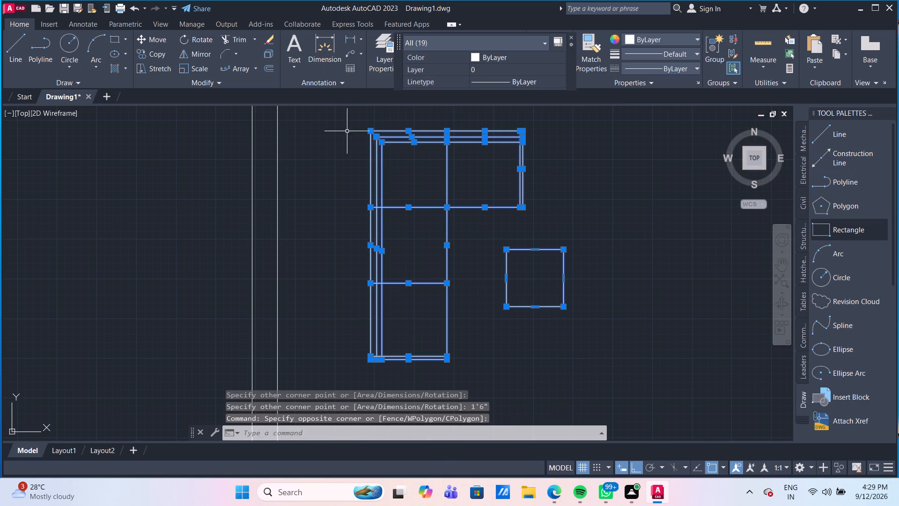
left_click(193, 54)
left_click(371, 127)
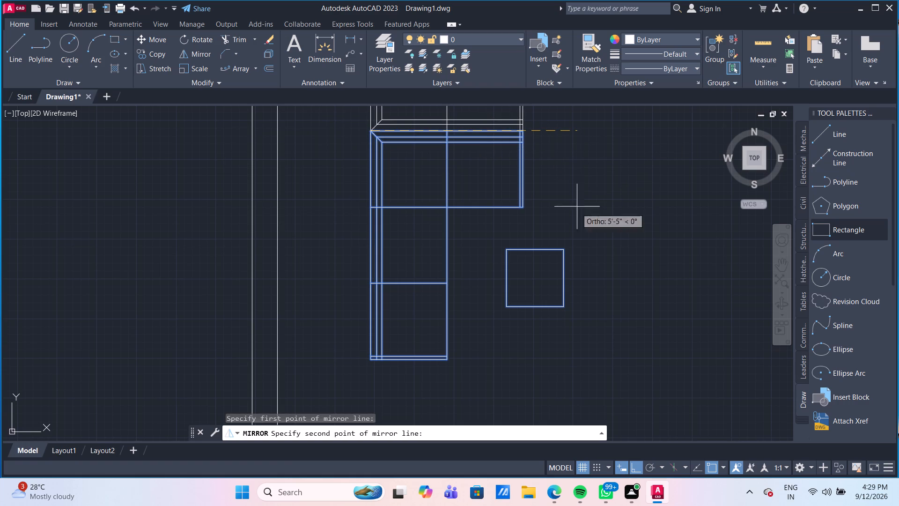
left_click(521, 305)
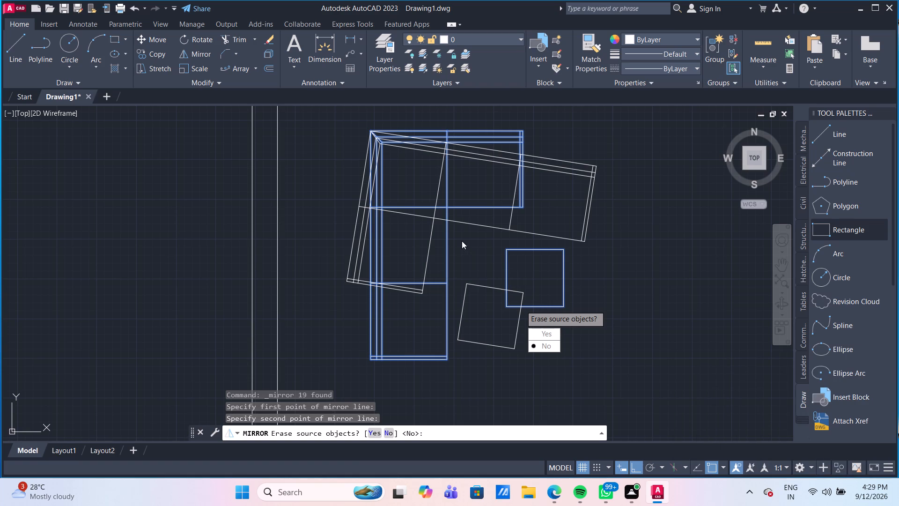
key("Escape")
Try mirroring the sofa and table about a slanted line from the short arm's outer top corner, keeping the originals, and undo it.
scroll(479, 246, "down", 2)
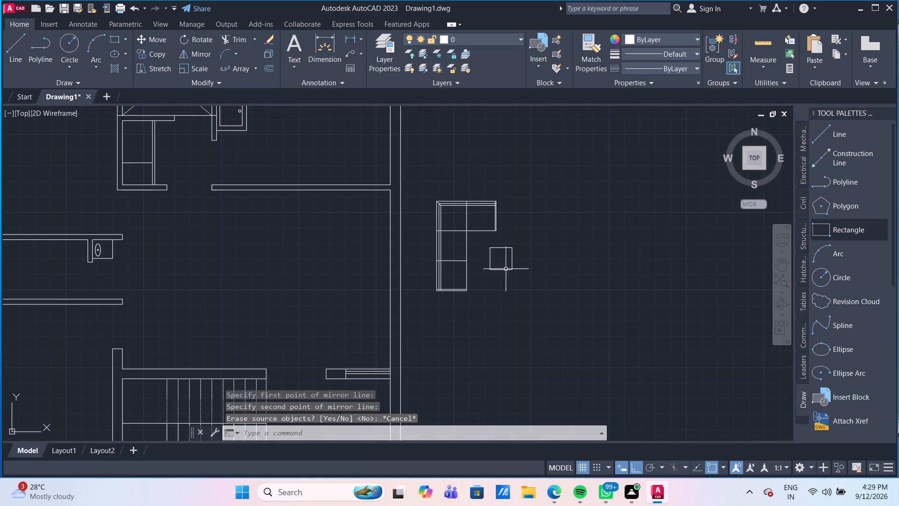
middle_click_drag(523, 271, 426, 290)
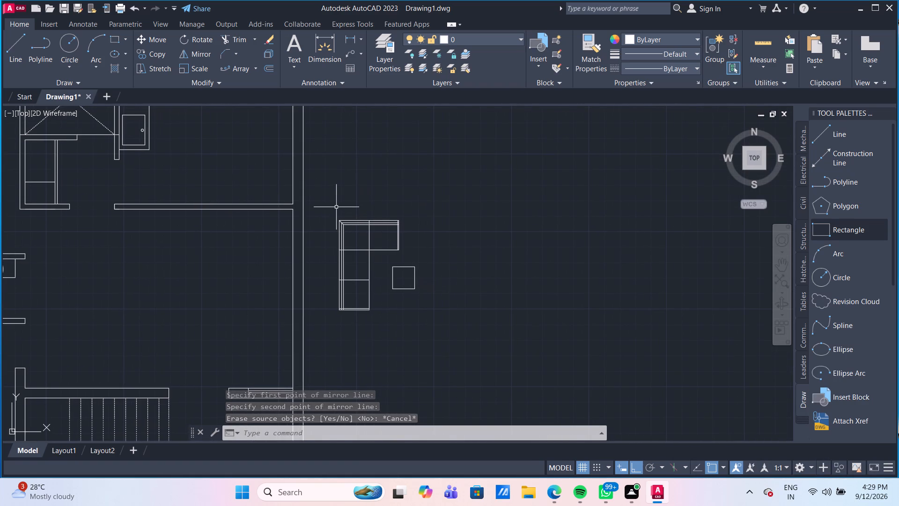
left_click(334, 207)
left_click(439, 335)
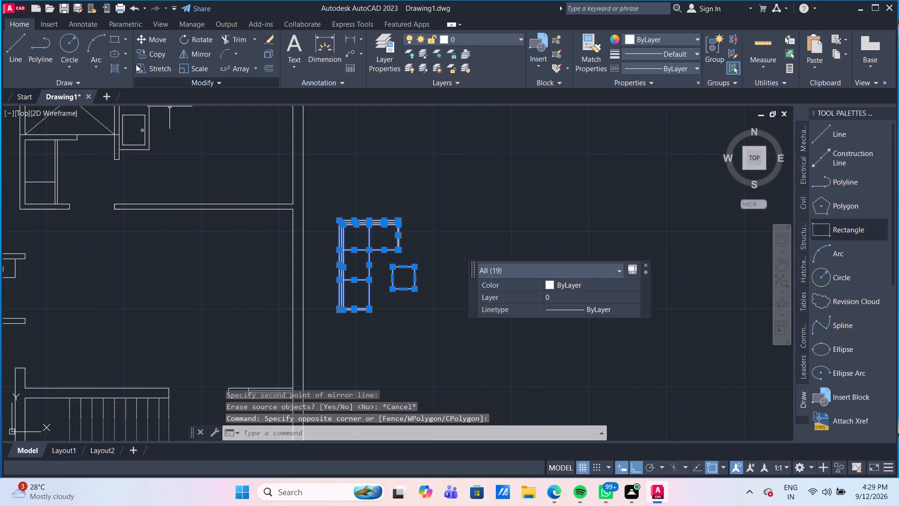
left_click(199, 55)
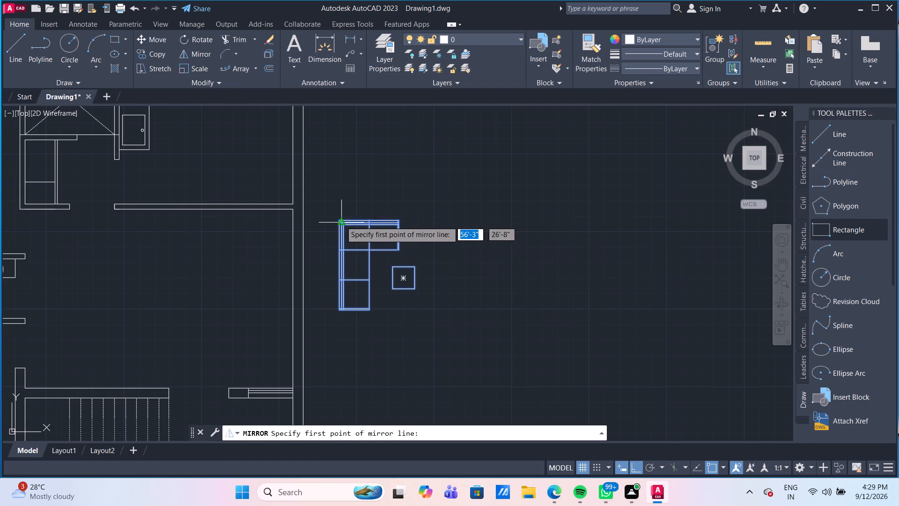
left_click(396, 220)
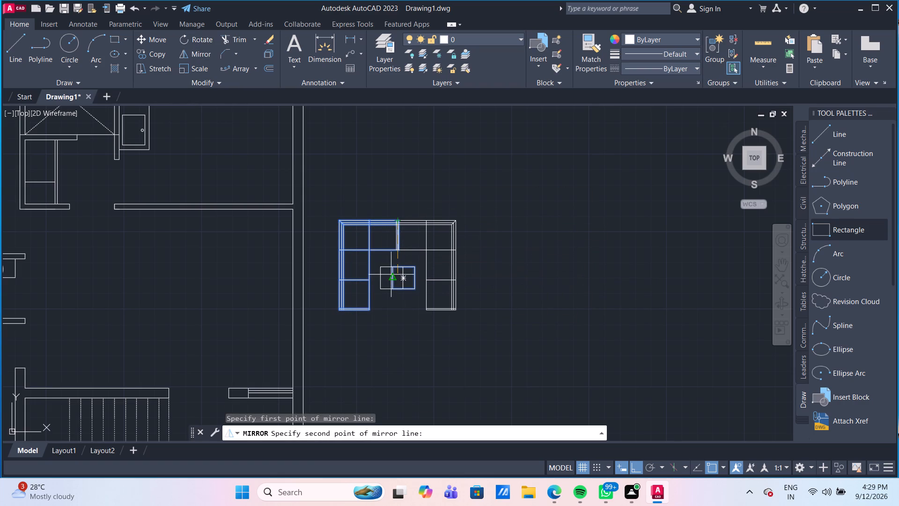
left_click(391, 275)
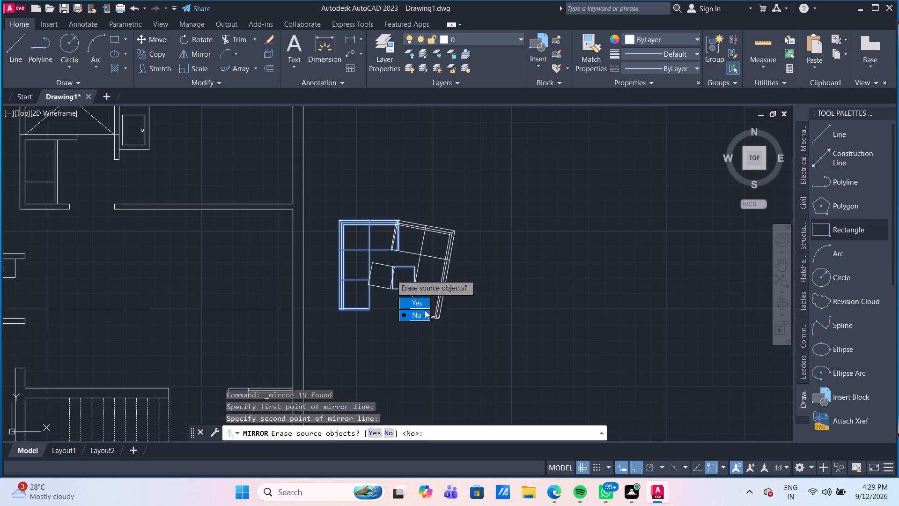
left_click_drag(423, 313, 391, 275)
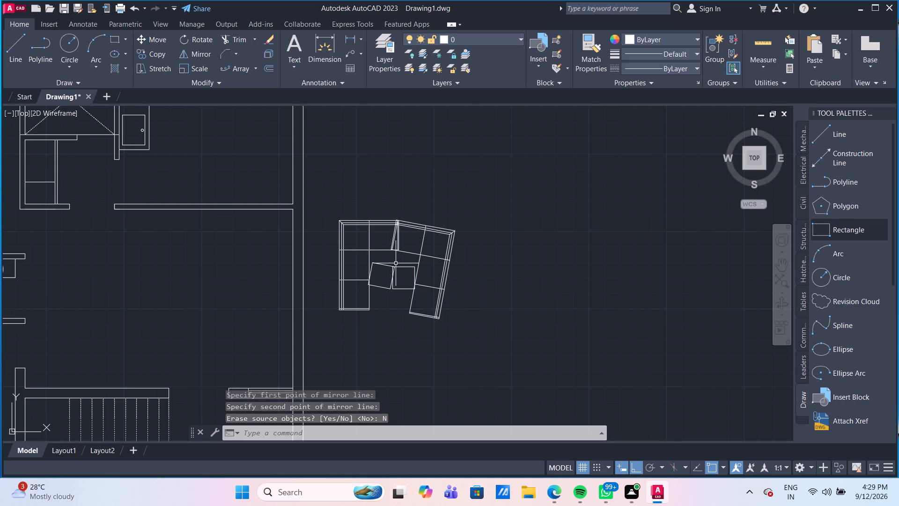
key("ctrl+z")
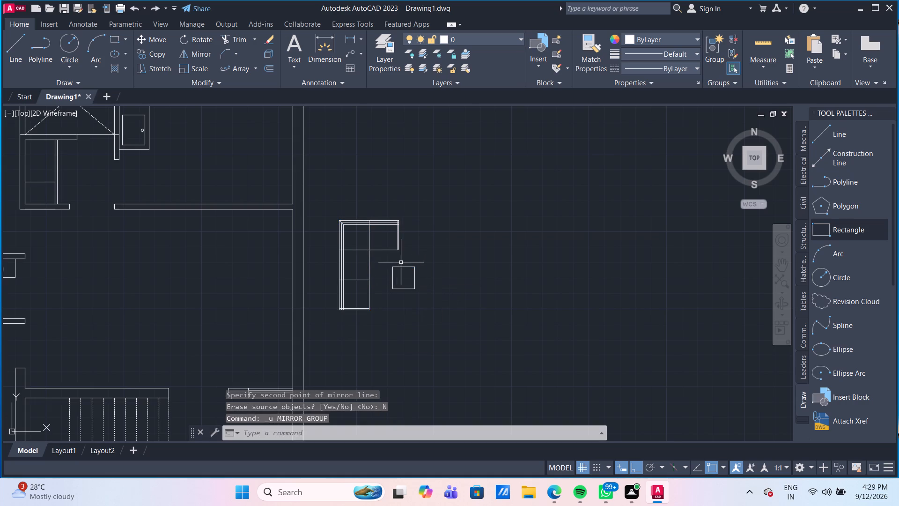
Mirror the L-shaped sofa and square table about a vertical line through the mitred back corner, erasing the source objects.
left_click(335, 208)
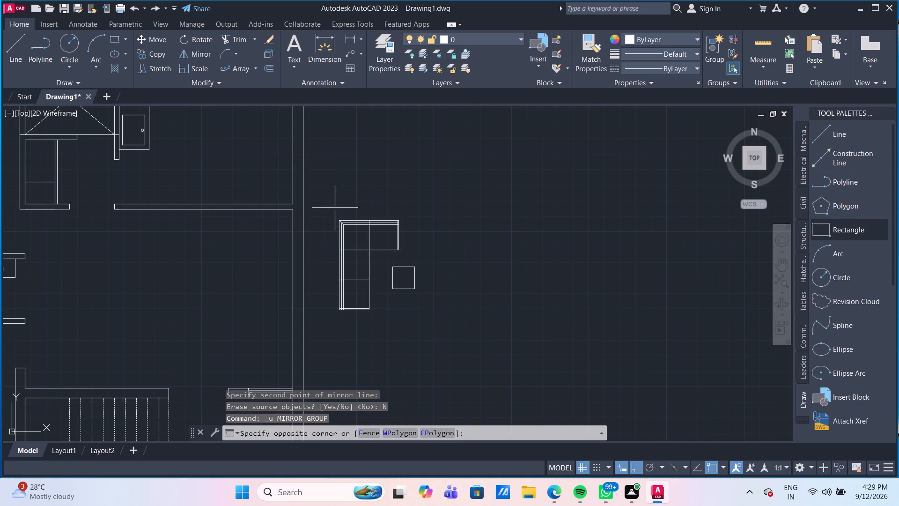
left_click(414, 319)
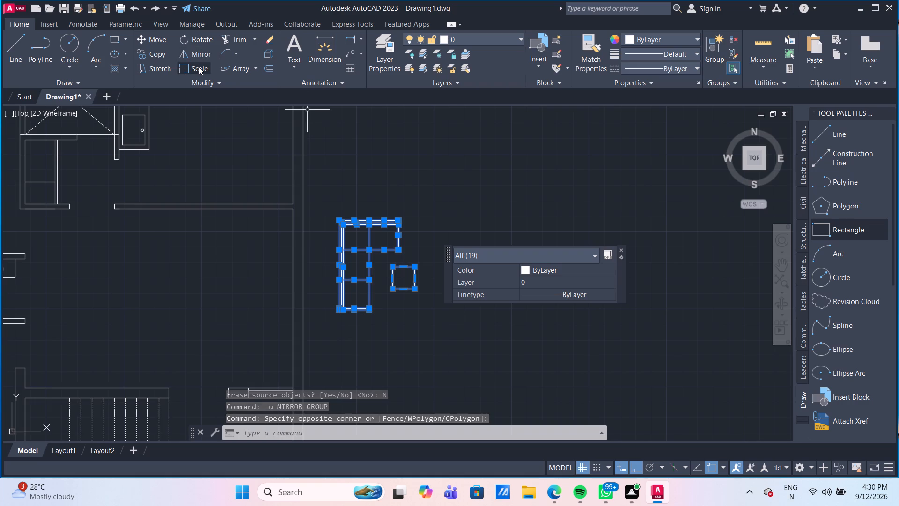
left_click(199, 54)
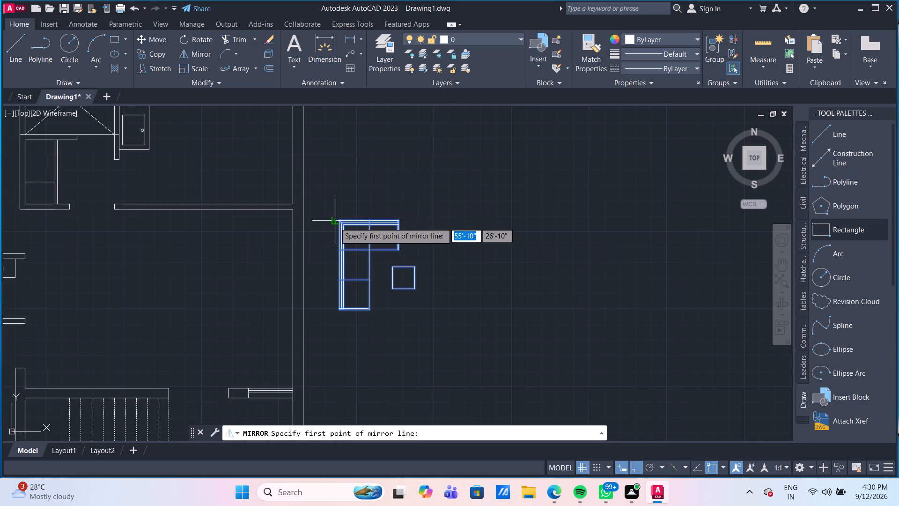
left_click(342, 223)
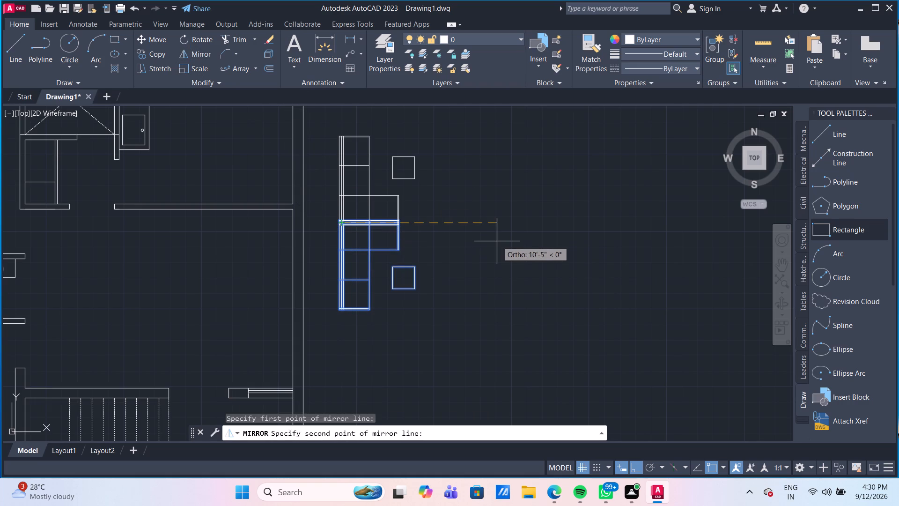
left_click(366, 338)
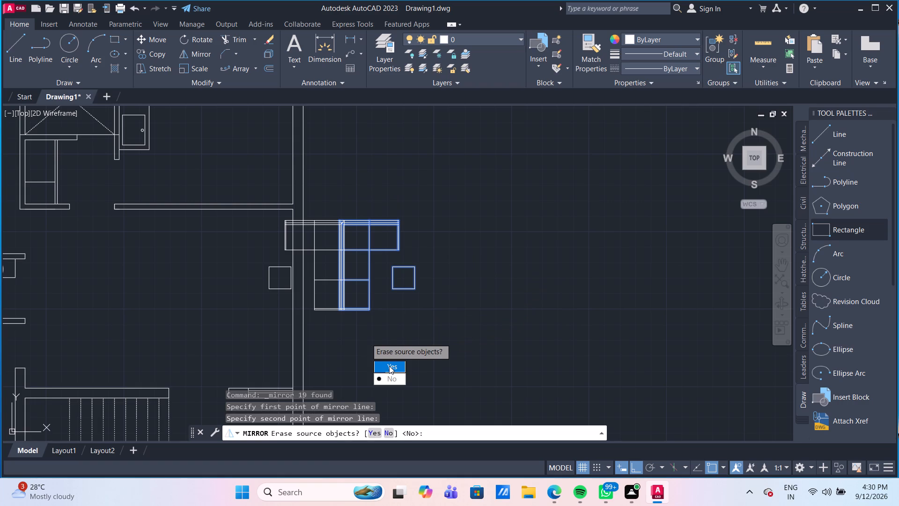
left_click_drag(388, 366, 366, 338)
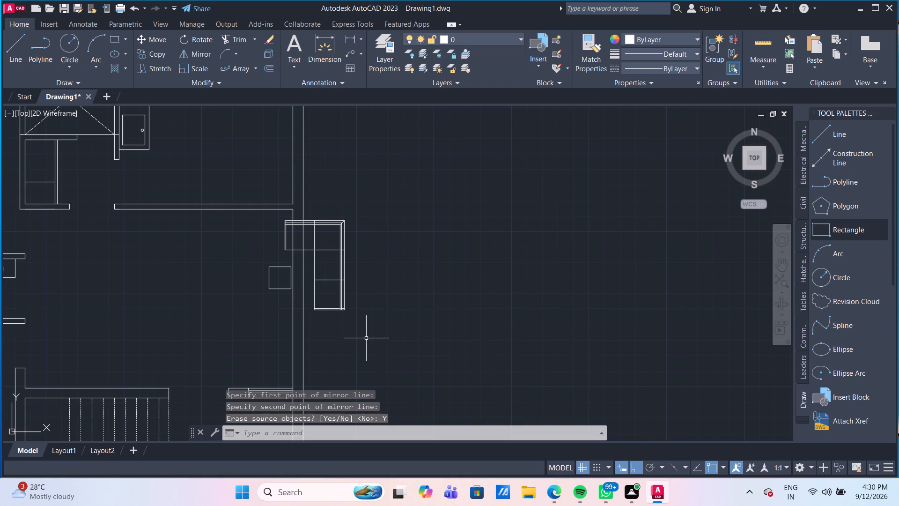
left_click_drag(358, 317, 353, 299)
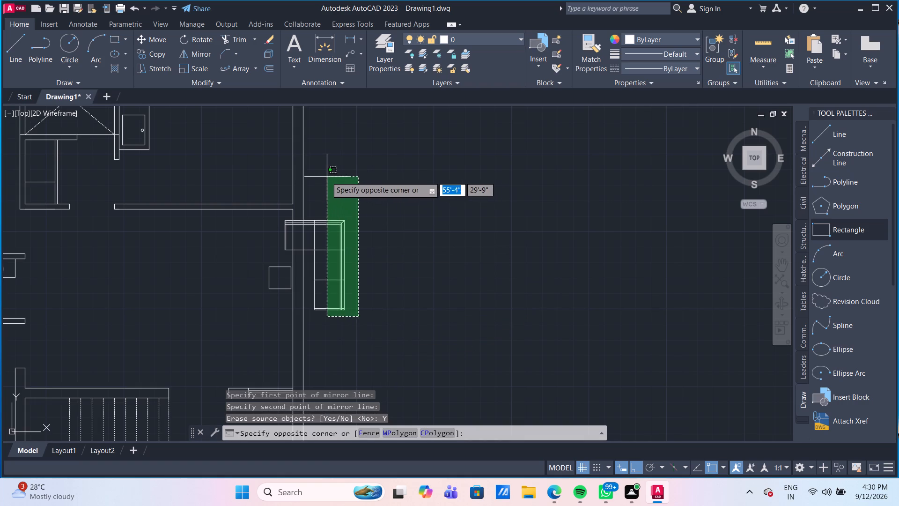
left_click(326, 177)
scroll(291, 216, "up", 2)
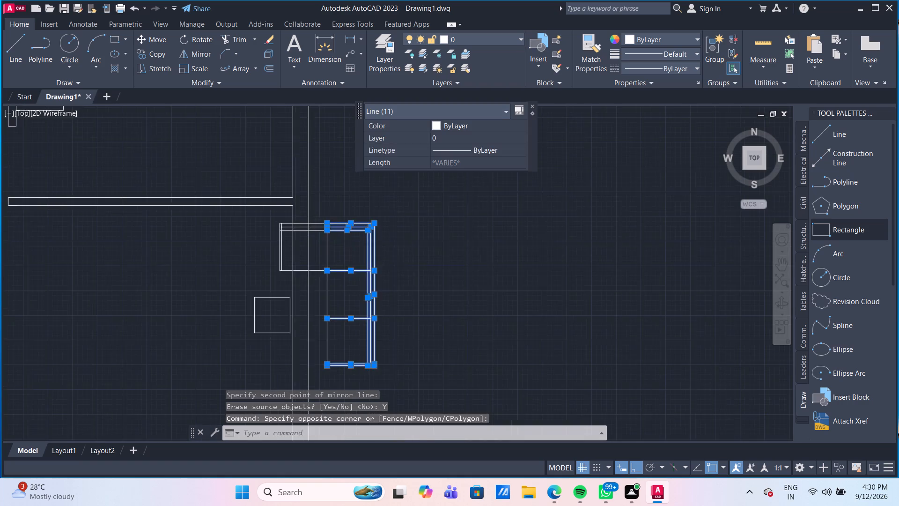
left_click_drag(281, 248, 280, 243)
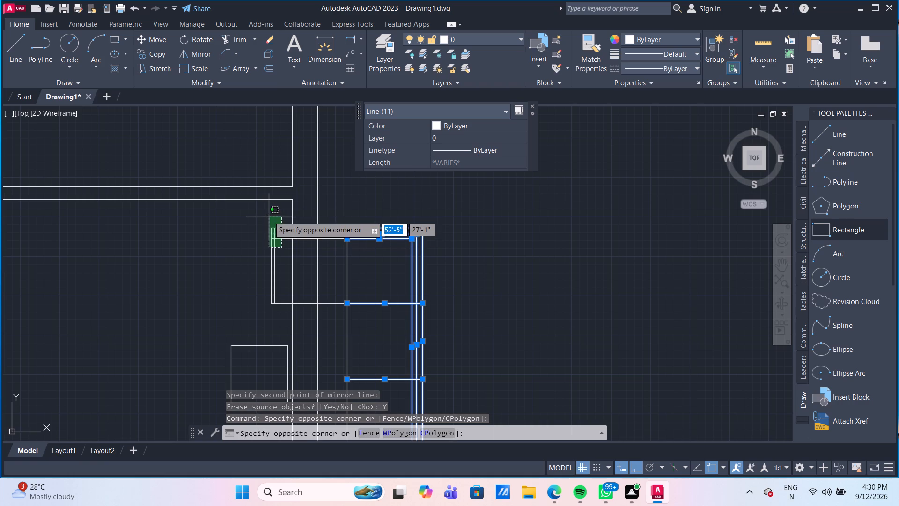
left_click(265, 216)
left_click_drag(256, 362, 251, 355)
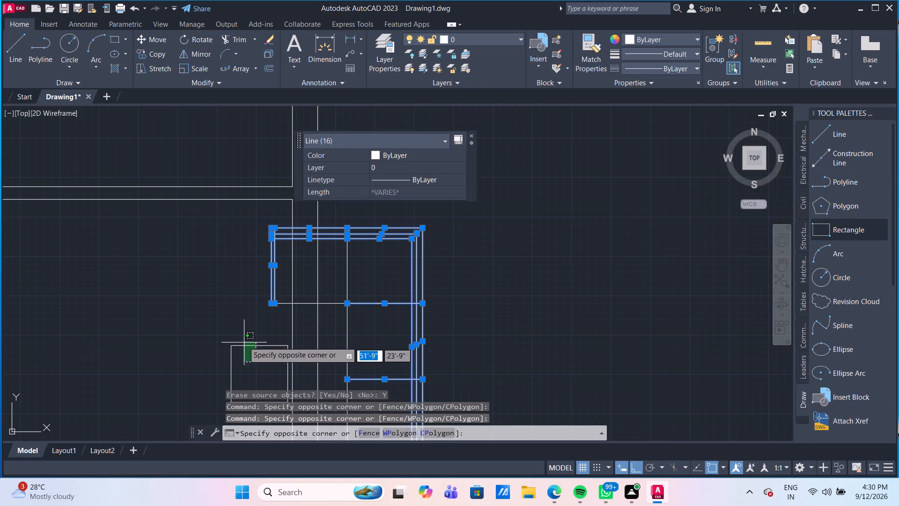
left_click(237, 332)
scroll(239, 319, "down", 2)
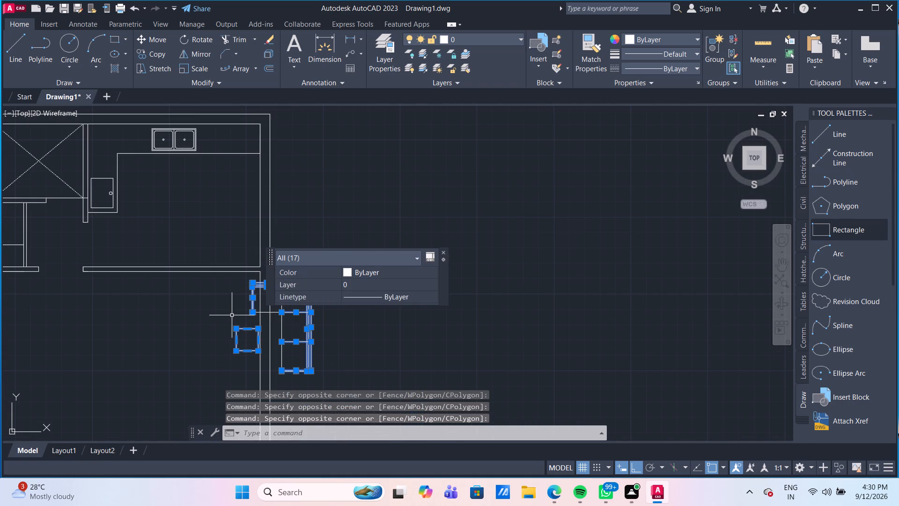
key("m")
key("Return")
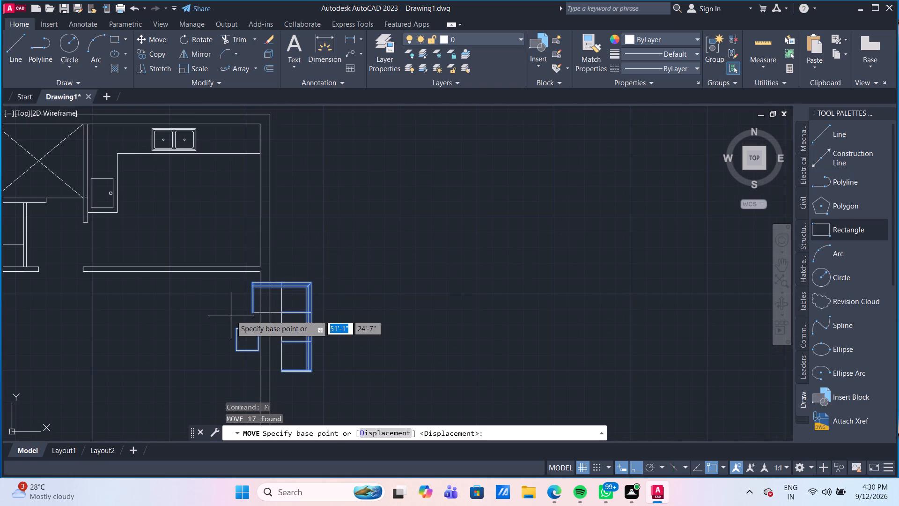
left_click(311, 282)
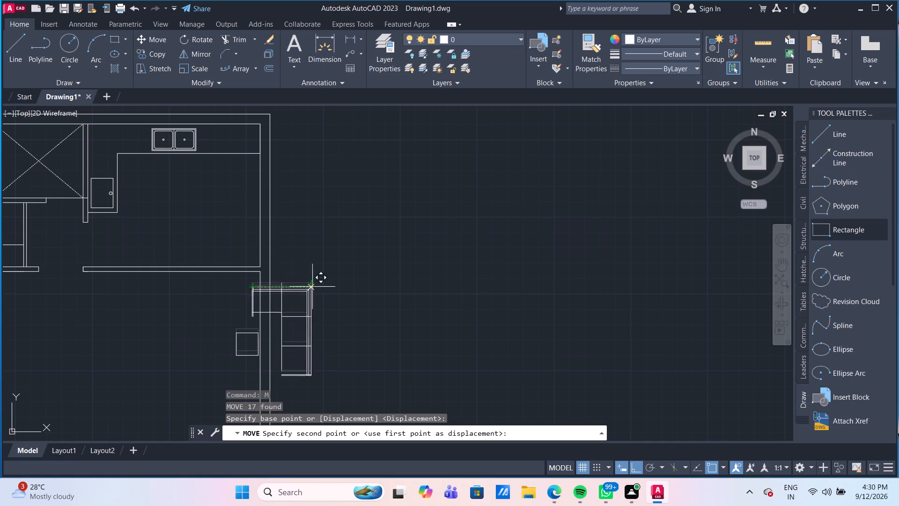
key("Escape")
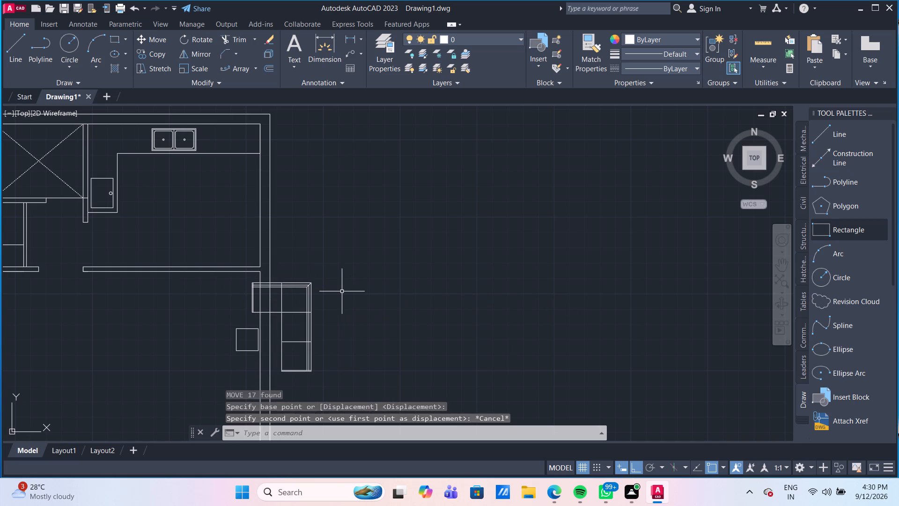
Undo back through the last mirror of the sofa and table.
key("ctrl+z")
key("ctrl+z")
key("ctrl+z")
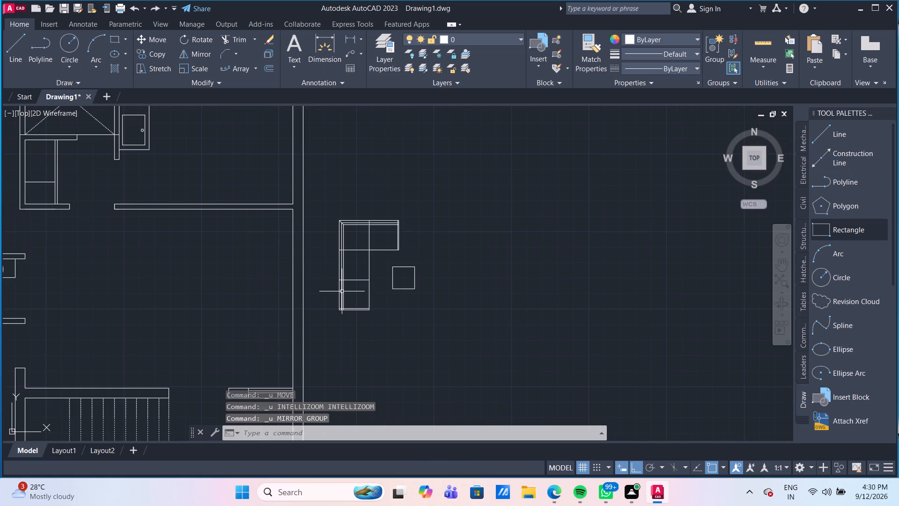
Move the L-shaped sofa and square table horizontally farther away from the plan's outer wall into open space.
left_click(330, 206)
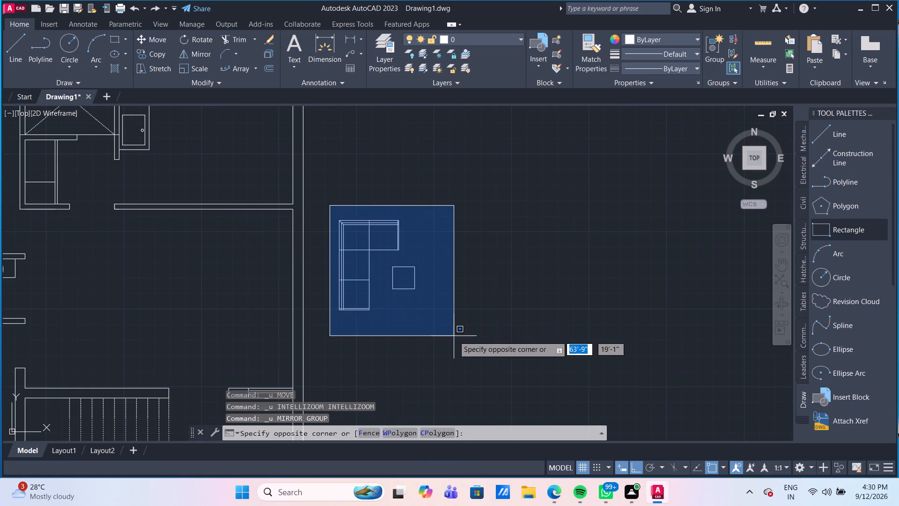
left_click(454, 336)
key("m")
key("Return")
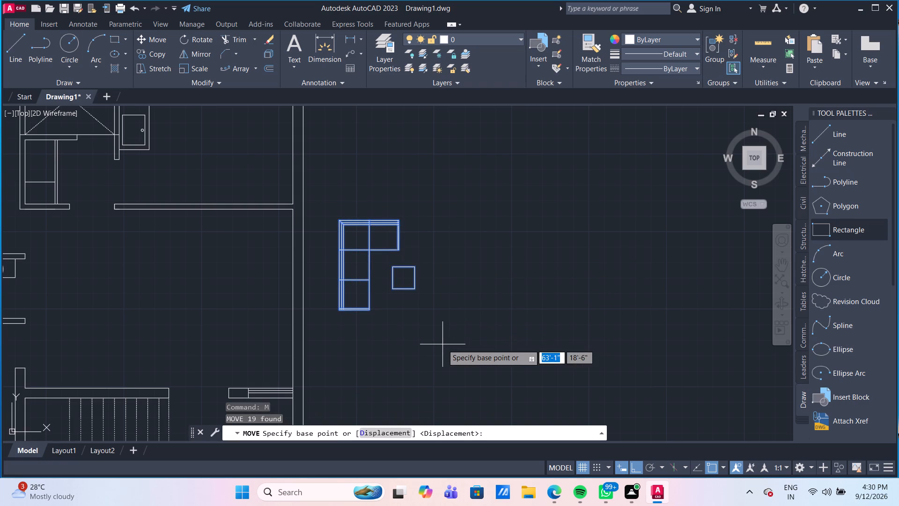
left_click(442, 344)
left_click(622, 362)
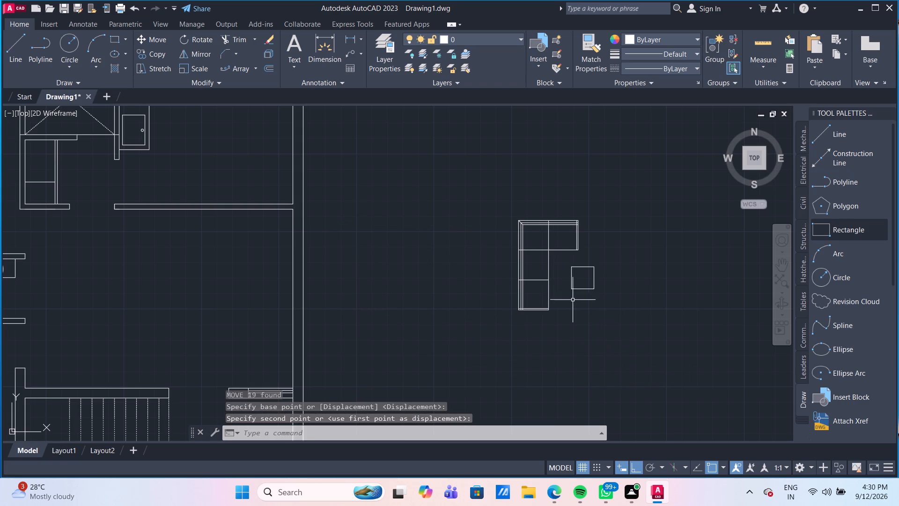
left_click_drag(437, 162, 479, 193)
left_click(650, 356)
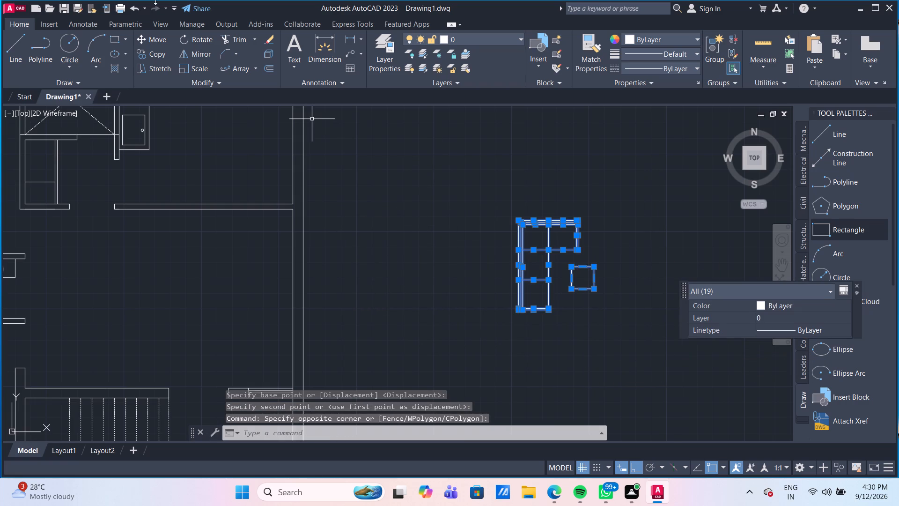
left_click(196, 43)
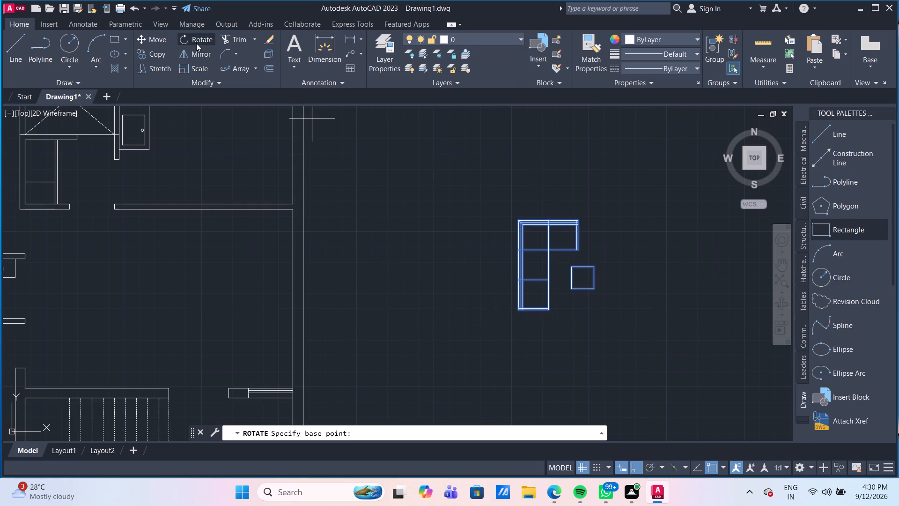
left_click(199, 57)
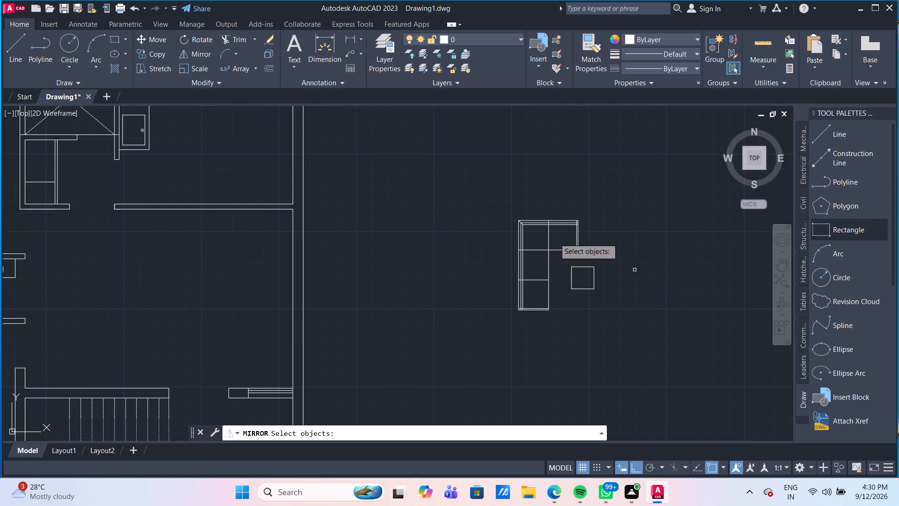
Mirror the L-shaped sofa and square table about a vertical line through the sofa's mitred back corner, erasing the source objects.
left_click(203, 53)
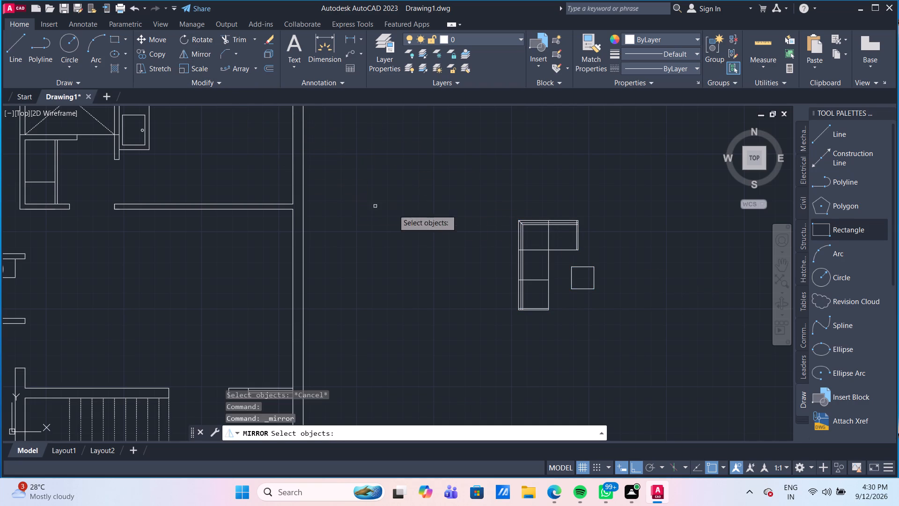
left_click_drag(505, 215, 523, 226)
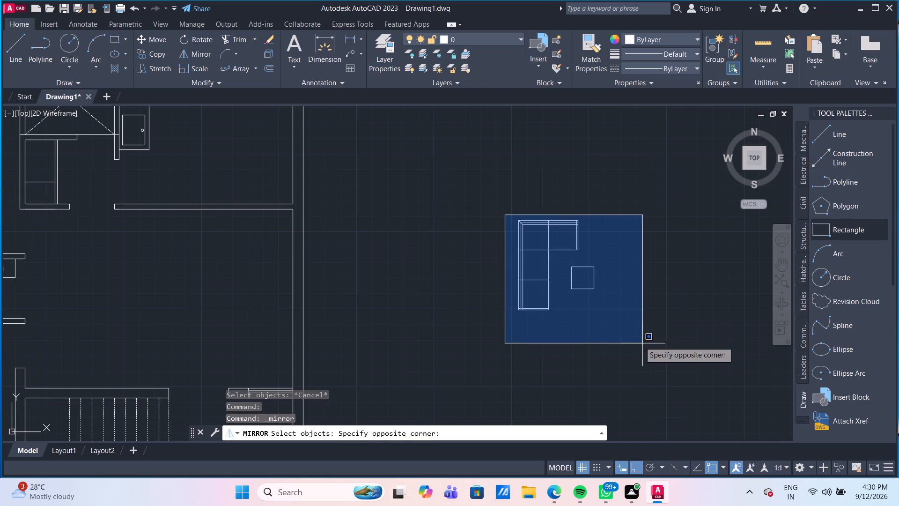
left_click(633, 338)
left_click(582, 241)
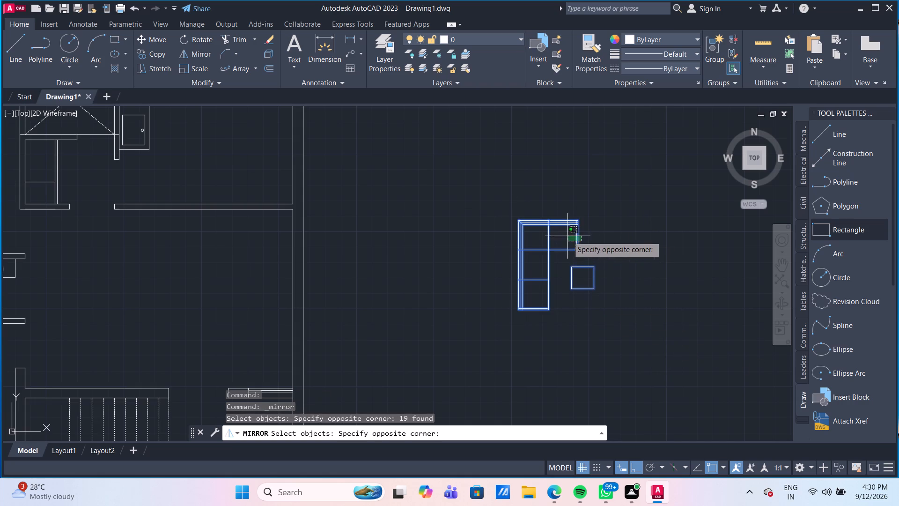
left_click(567, 236)
key("Return")
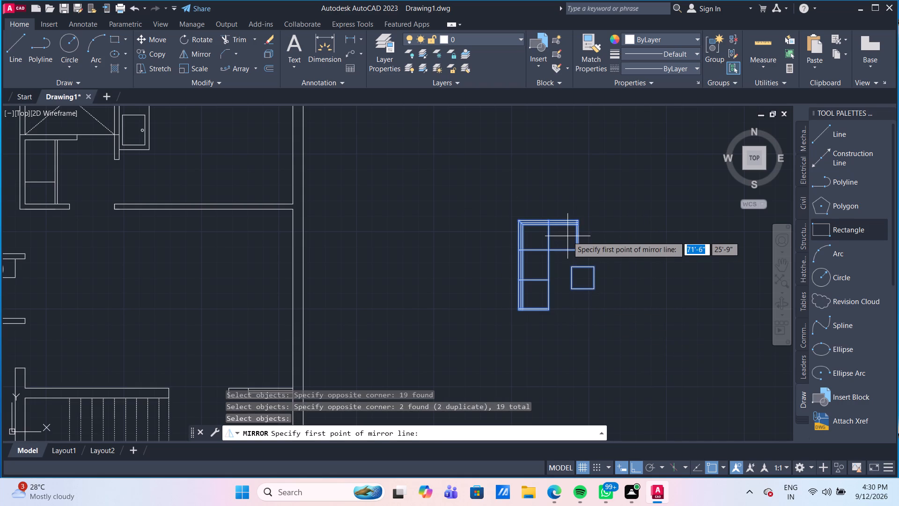
left_click(517, 224)
left_click(491, 291)
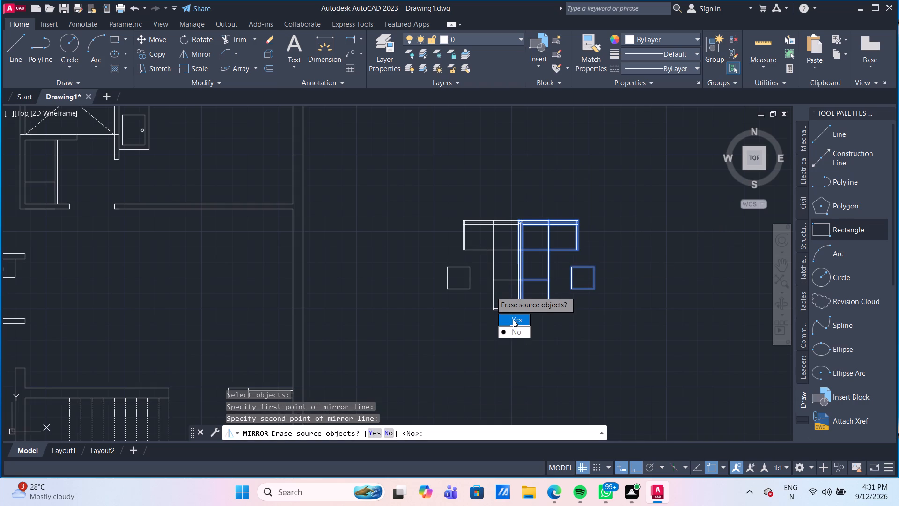
left_click_drag(513, 320, 491, 291)
Move the mirrored sofa and table horizontally about 16'-1" into the plan, with the sofa's long back just inside the east outer wall.
left_click_drag(562, 334, 545, 321)
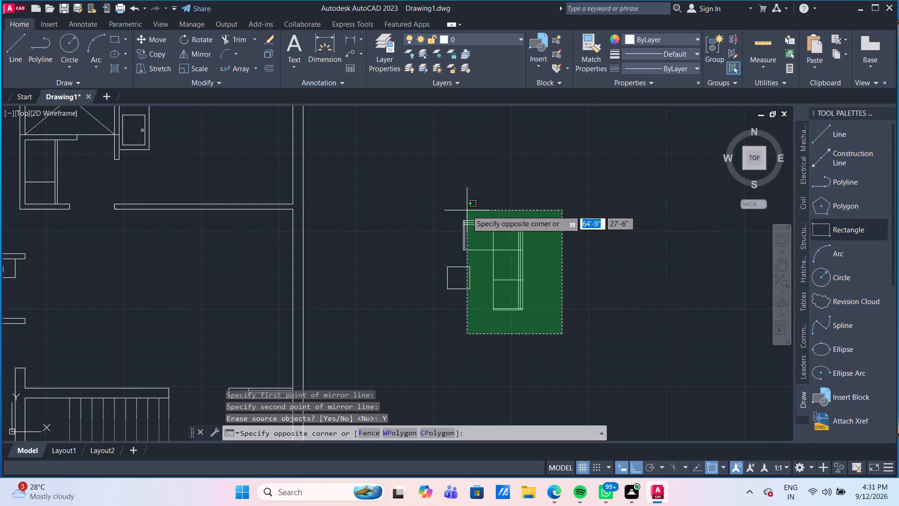
left_click(438, 194)
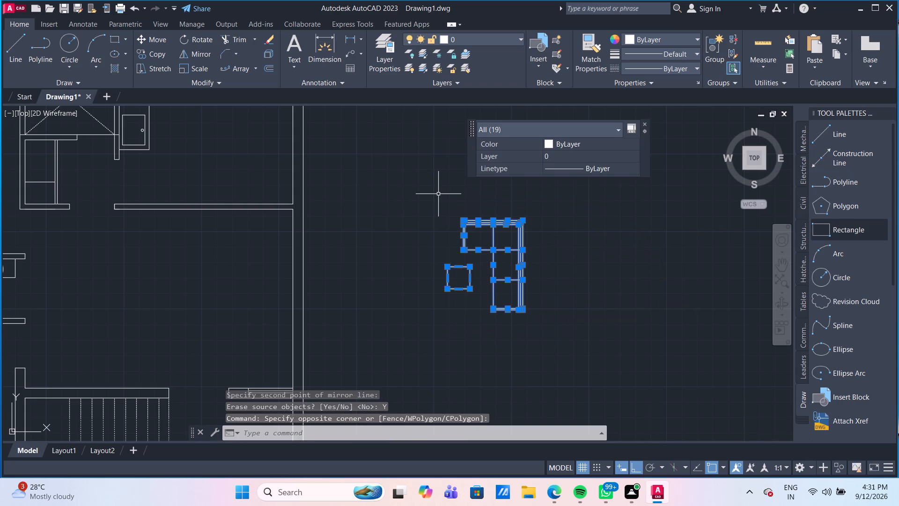
key("m")
key("Return")
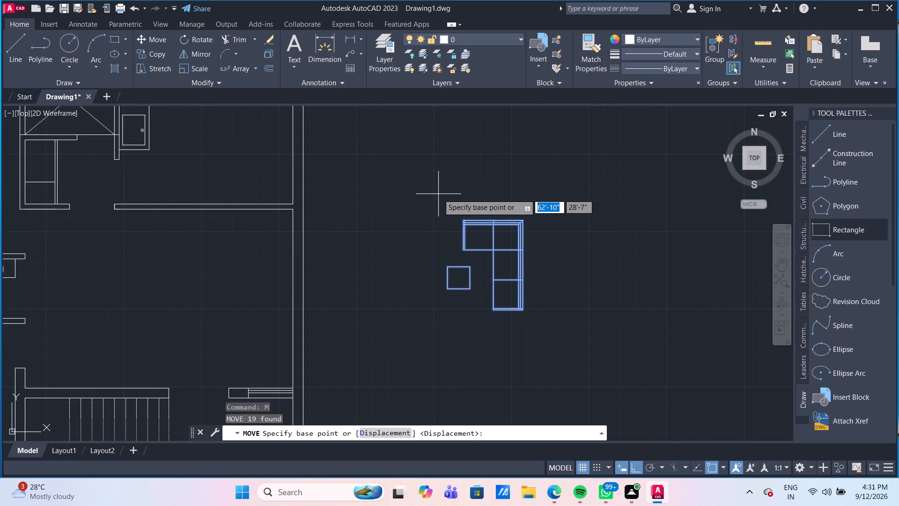
left_click(525, 222)
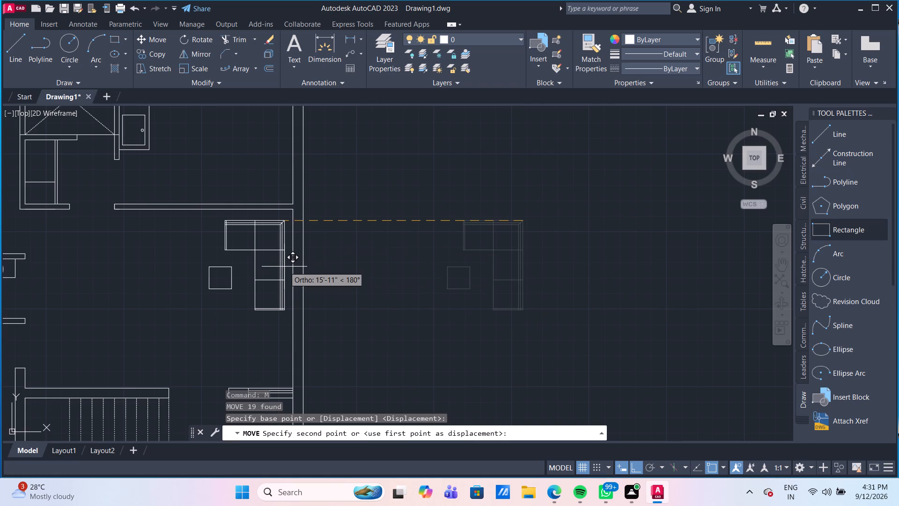
scroll(284, 267, "up", 2)
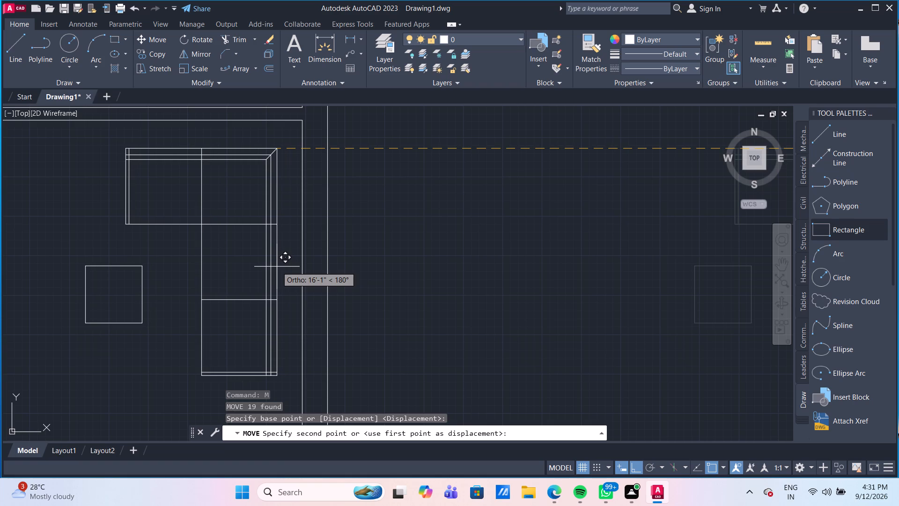
left_click(277, 267)
scroll(392, 253, "down", 3)
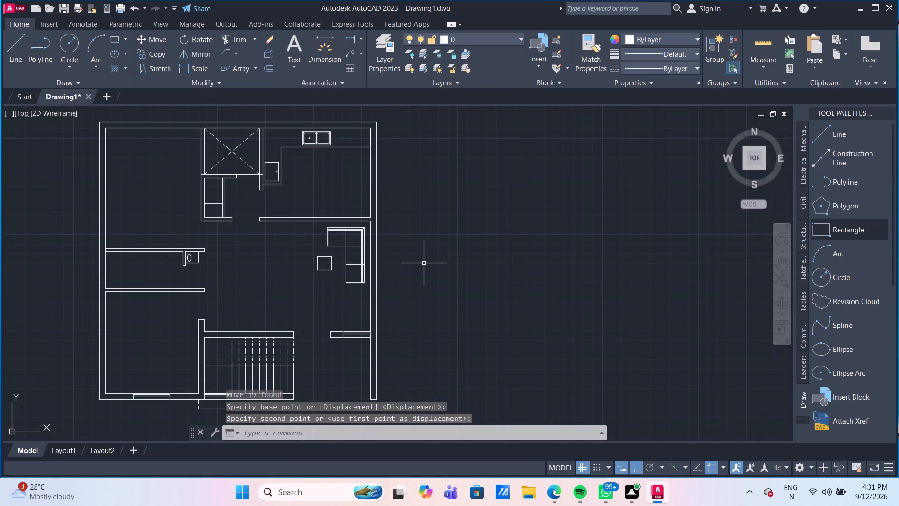
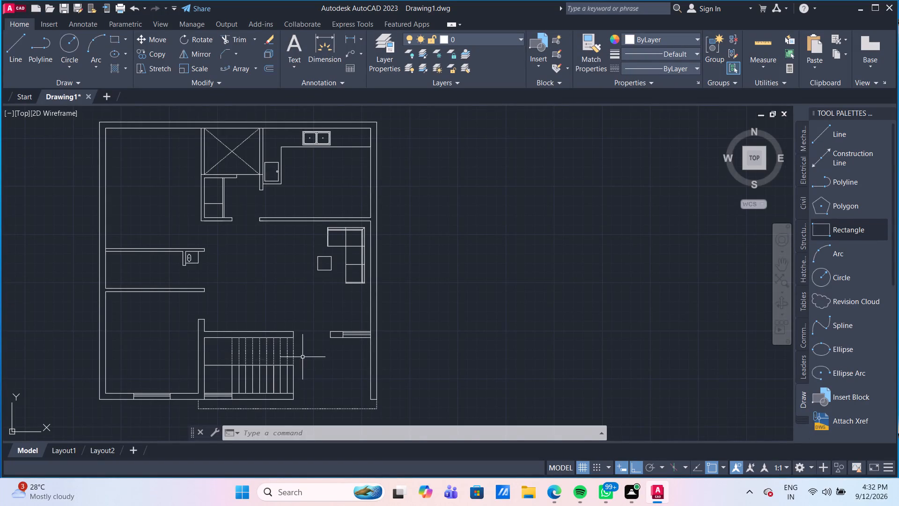
Trim the two inner back lines of the L-shaped sofa where they cross the armrest at its west end.
scroll(303, 357, "up", 1)
scroll(374, 160, "up", 1)
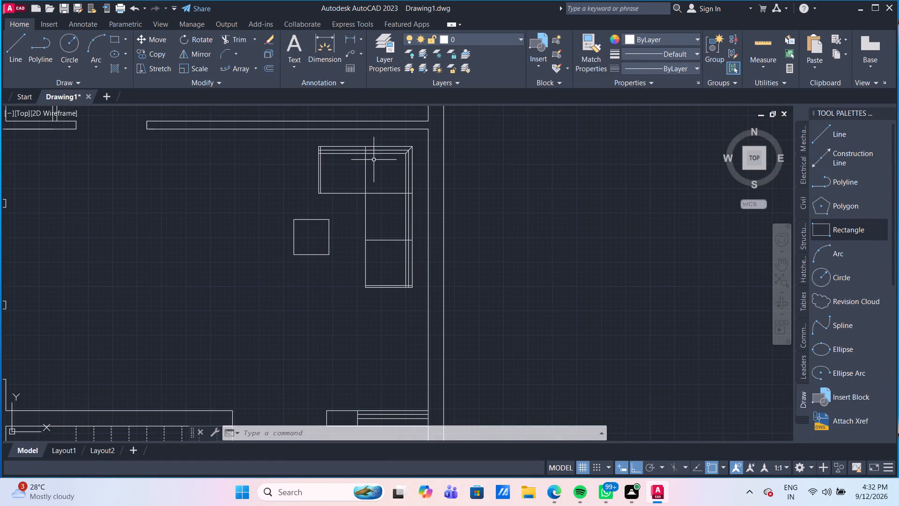
scroll(299, 156, "up", 2)
scroll(336, 166, "up", 1)
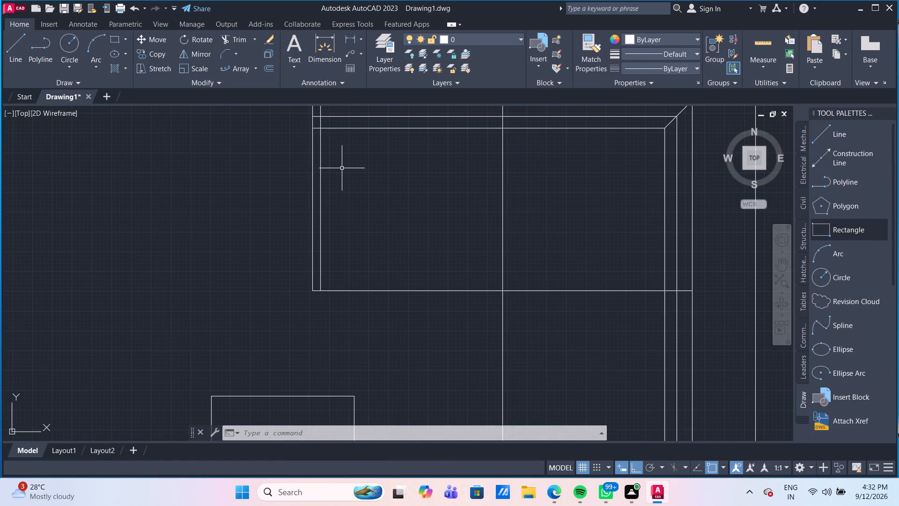
middle_click_drag(342, 168, 350, 170)
middle_click_drag(391, 172, 403, 174)
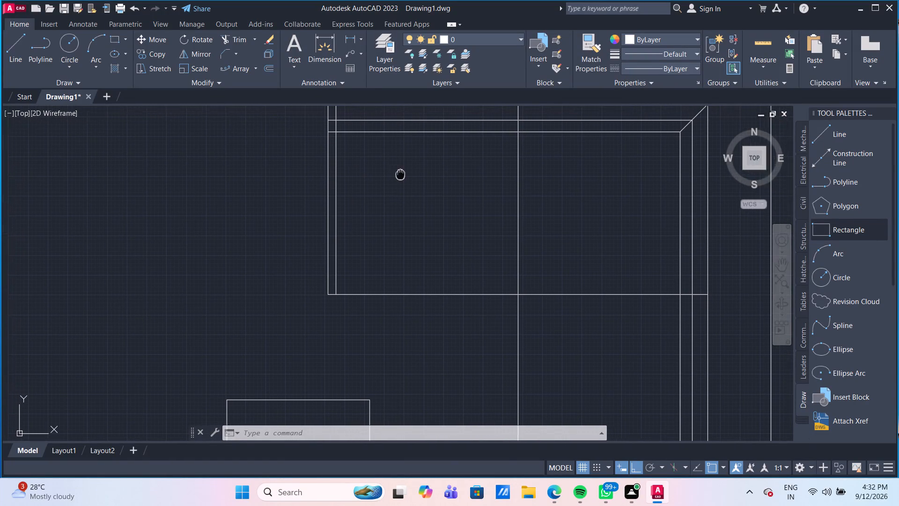
middle_click_drag(403, 174, 408, 176)
scroll(415, 92, "down", 1)
middle_click_drag(405, 153, 421, 160)
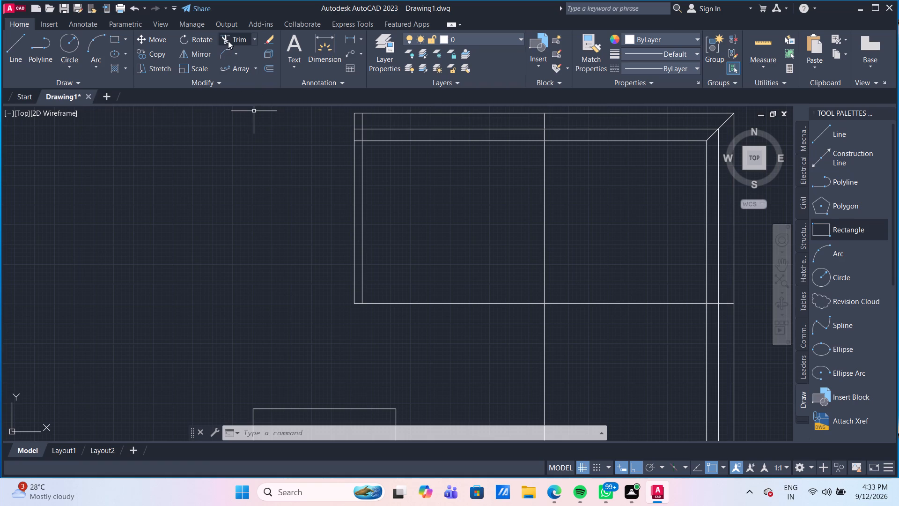
left_click(245, 36)
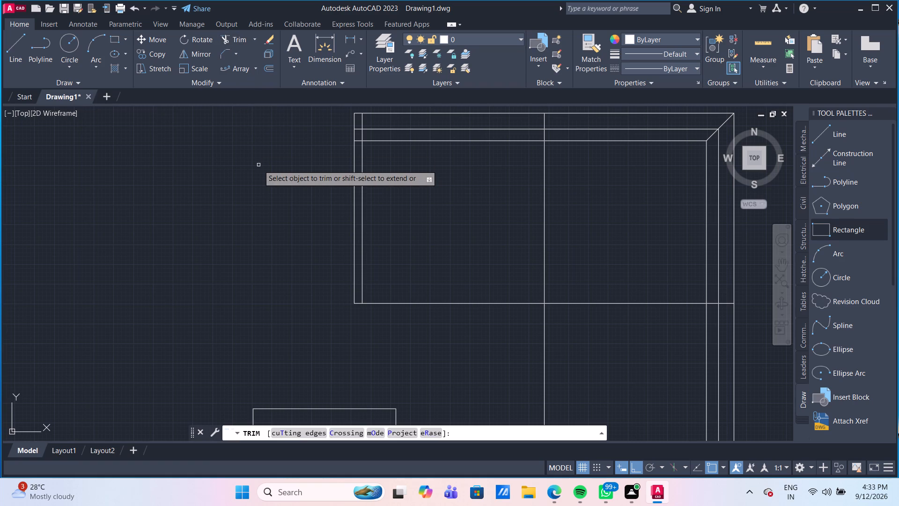
left_click(360, 129)
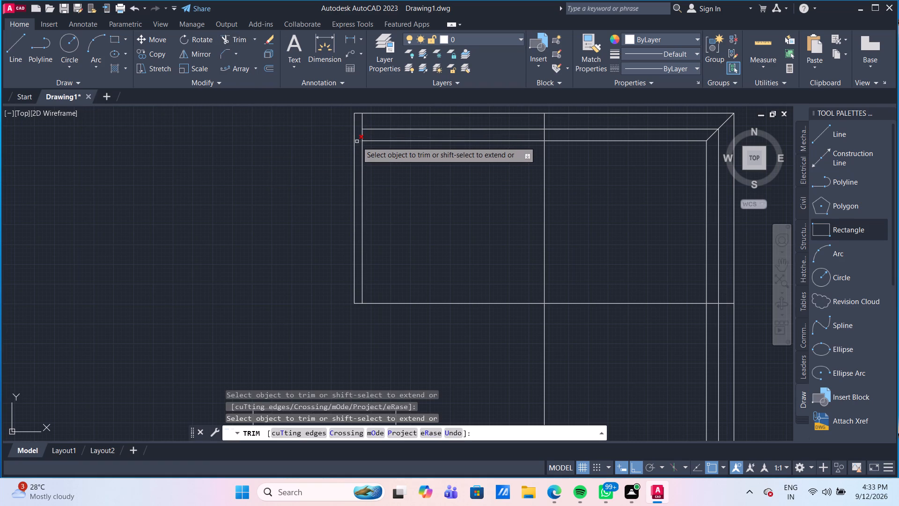
left_click(357, 141)
Trim the two inner back lines of the L-shaped sofa where they cross the armrest at its south end.
scroll(398, 239, "down", 3)
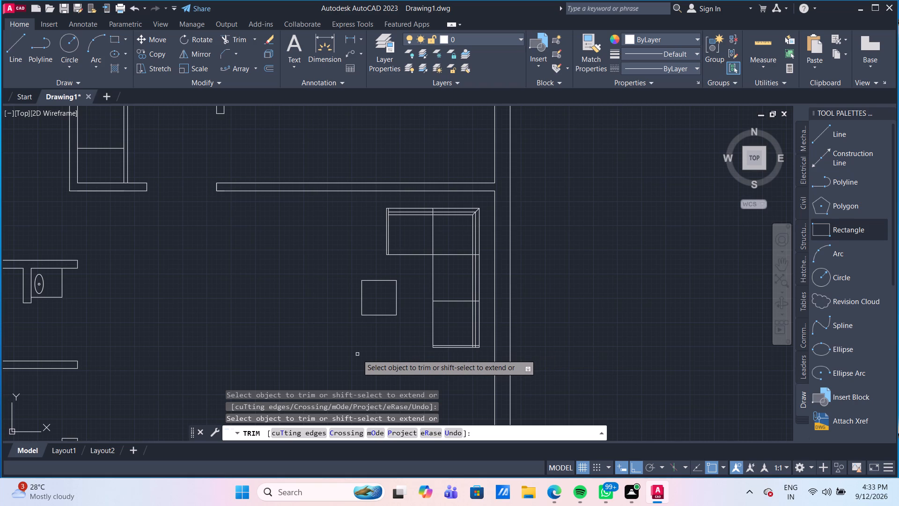
scroll(479, 350, "up", 2)
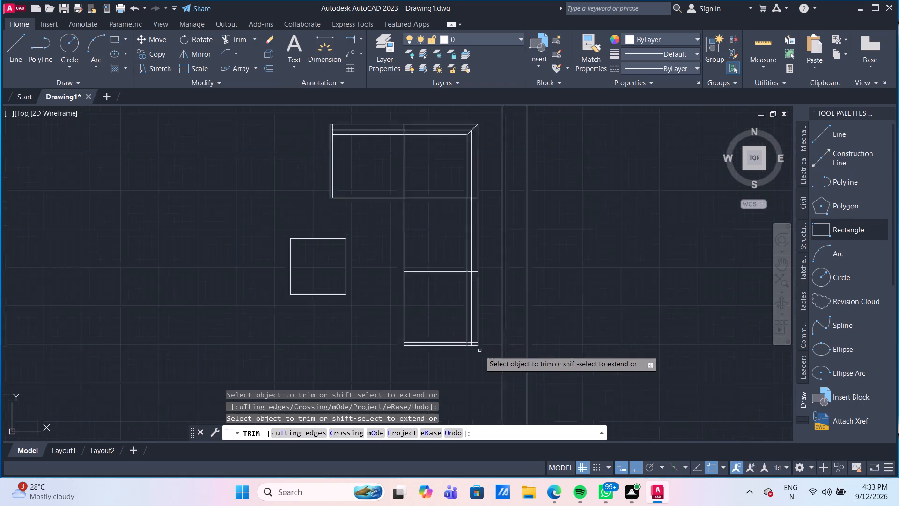
scroll(479, 350, "up", 2)
left_click(439, 325)
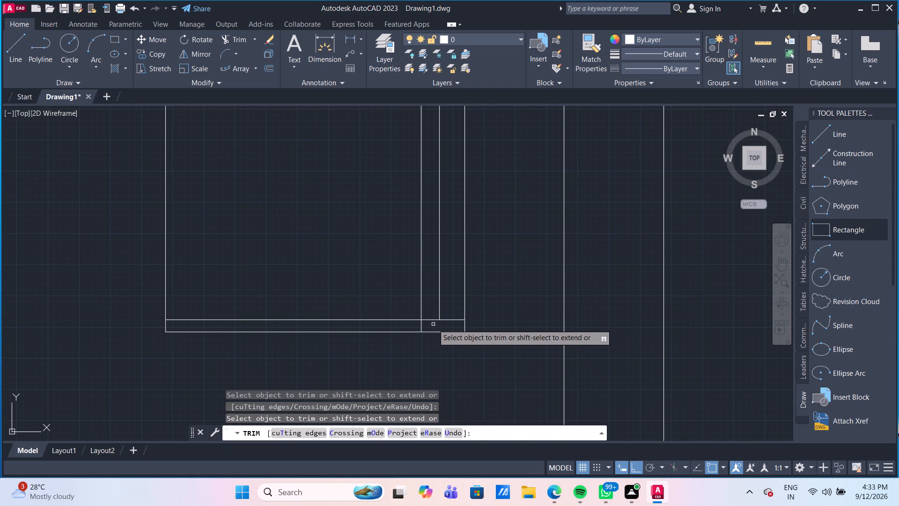
scroll(424, 357, "down", 2)
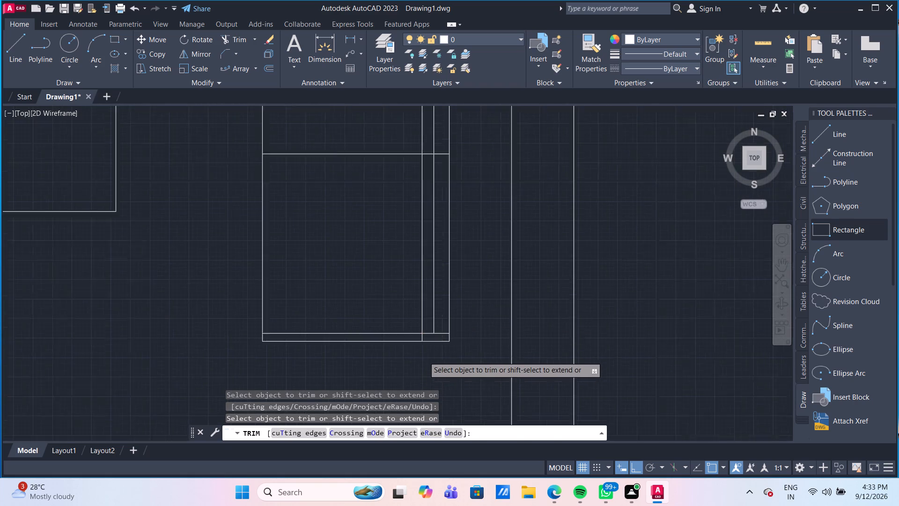
scroll(424, 357, "down", 1)
scroll(433, 356, "up", 3)
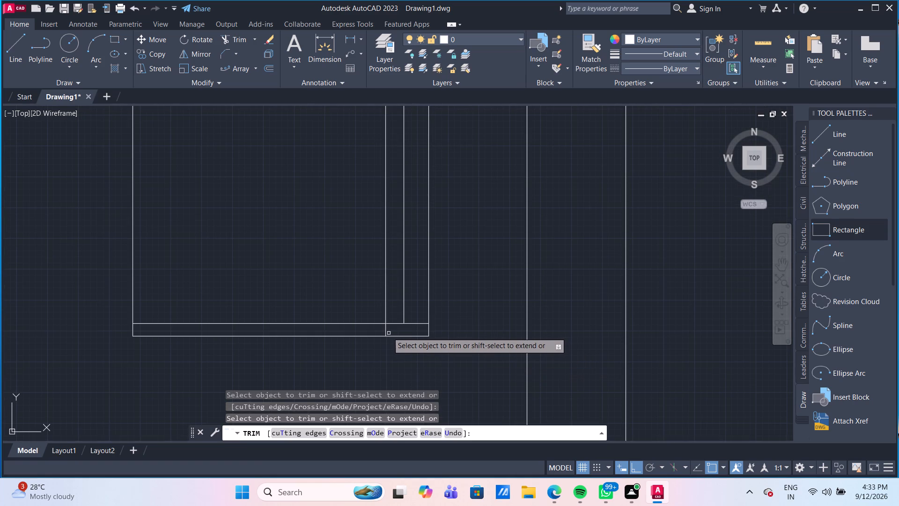
left_click(385, 331)
scroll(475, 314, "down", 1)
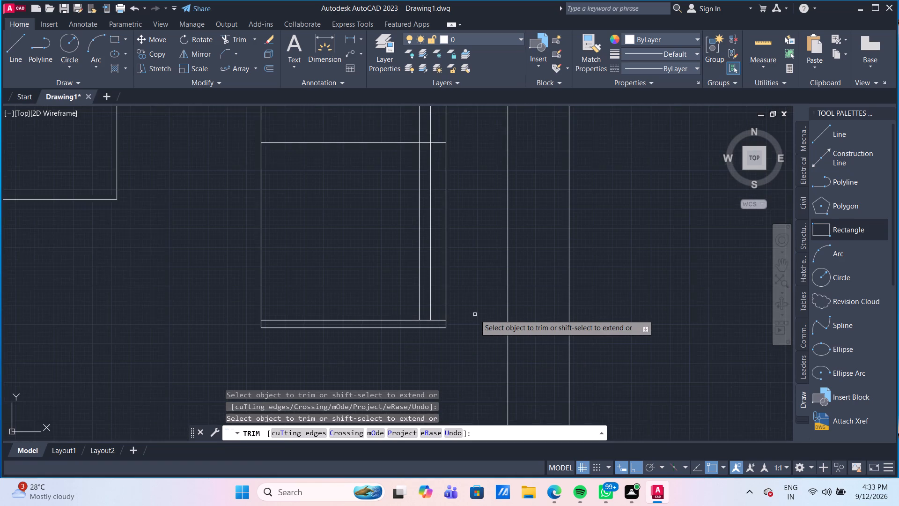
scroll(475, 314, "down", 4)
key("Escape")
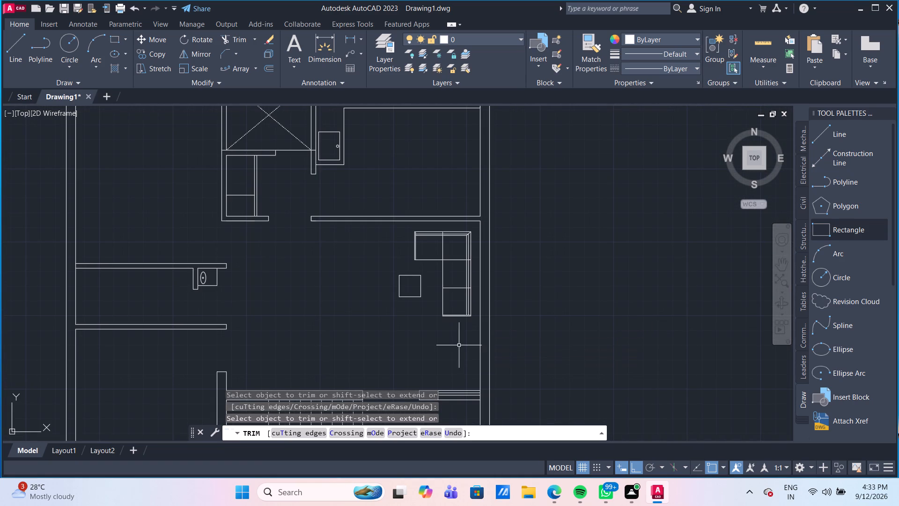
Draw a horizontal line about 7'-10" long from the midpoint of the lower stair flight's westernmost riser, eastward past the last riser.
scroll(354, 336, "down", 2)
scroll(354, 336, "up", 2)
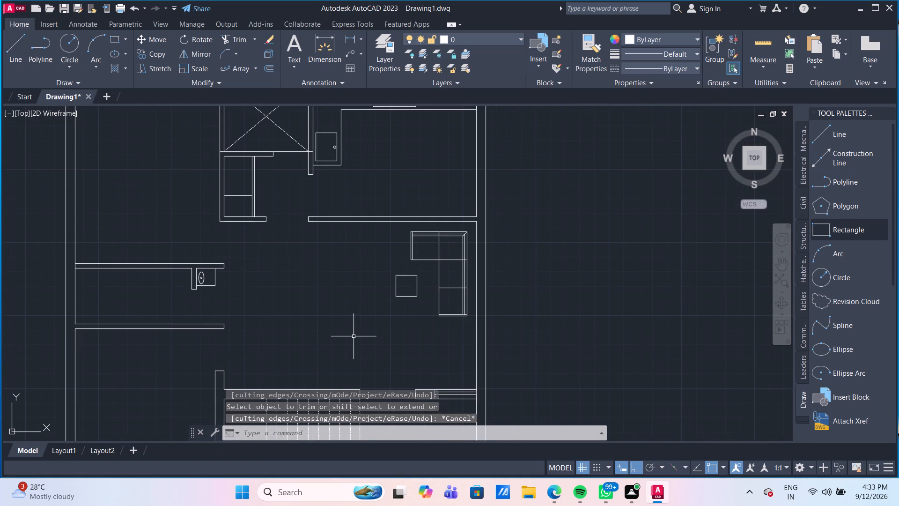
middle_click_drag(354, 336, 426, 372)
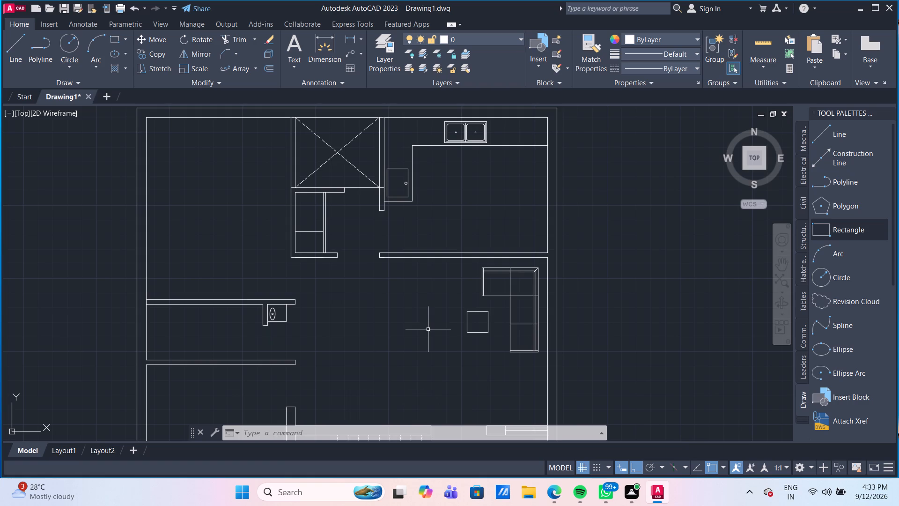
scroll(409, 323, "down", 4)
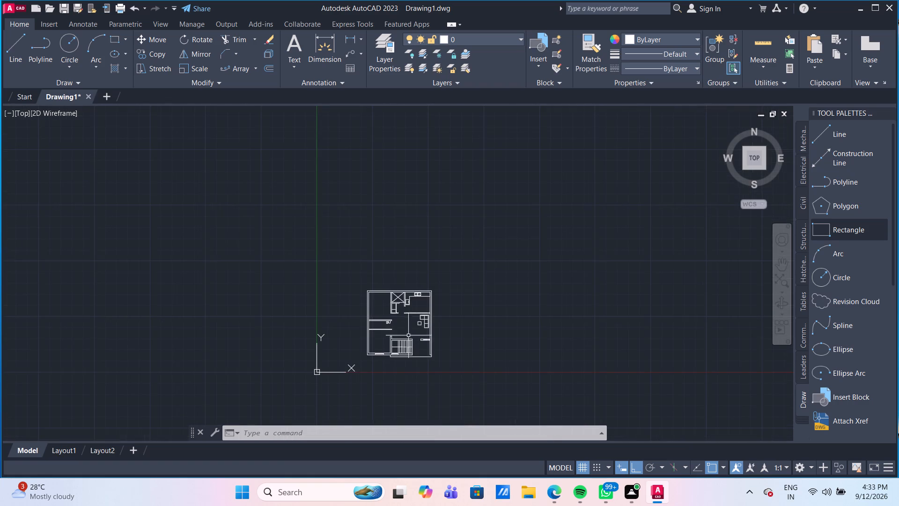
scroll(414, 363, "up", 4)
scroll(409, 307, "up", 3)
scroll(409, 307, "down", 2)
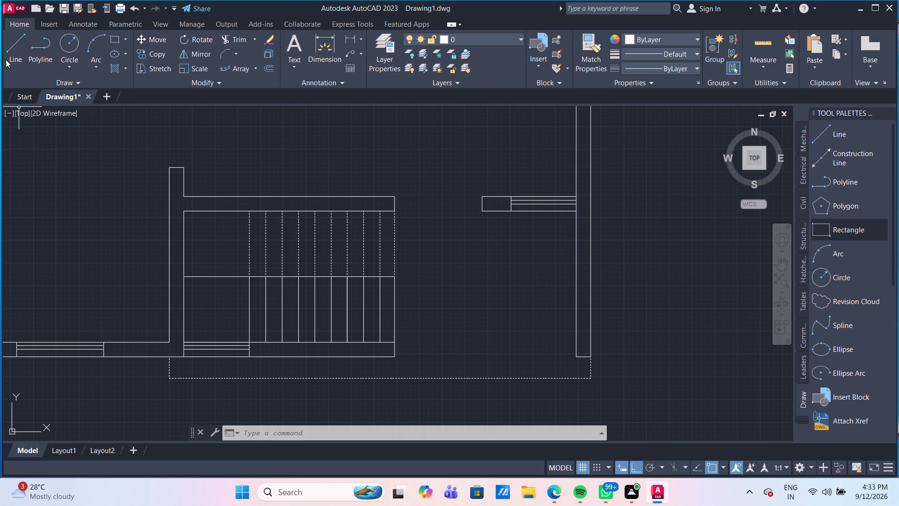
left_click(11, 42)
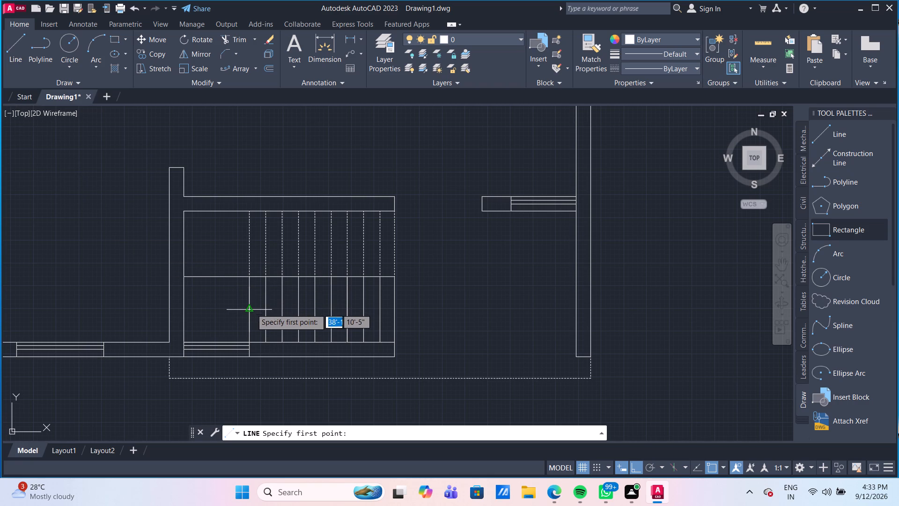
left_click(251, 309)
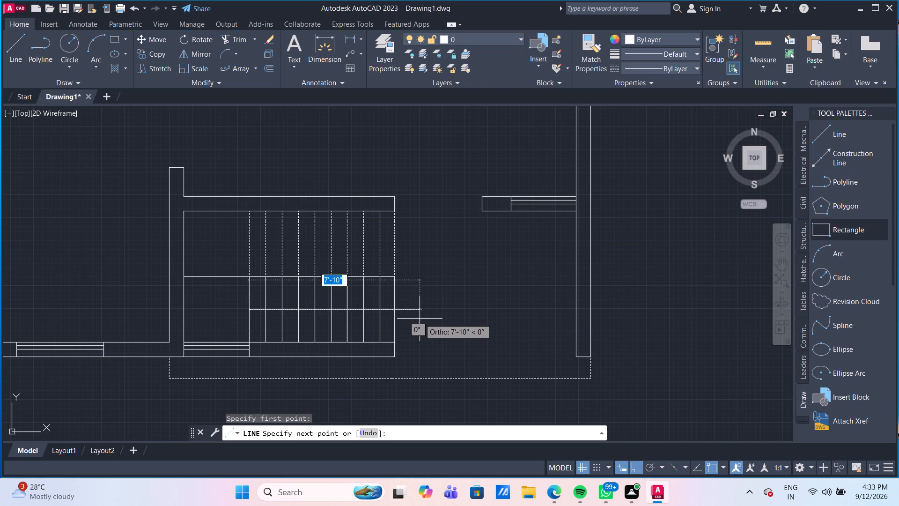
left_click(420, 319)
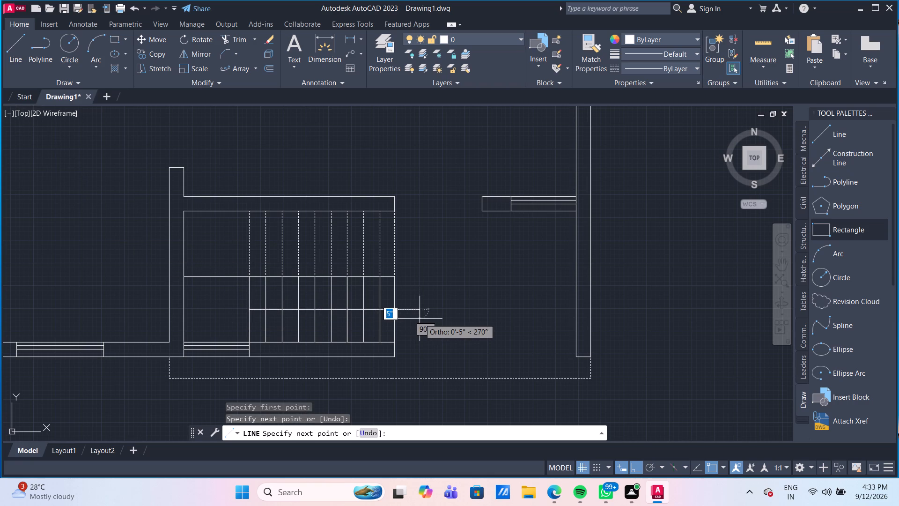
key("Return")
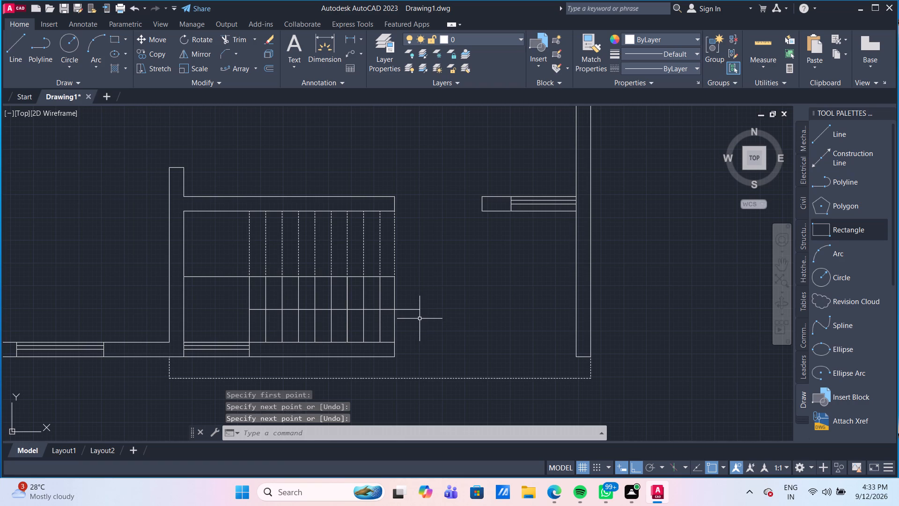
Draw an 8" horizontal line westward from the stair direction line's west end onto the landing.
scroll(253, 327, "up", 3)
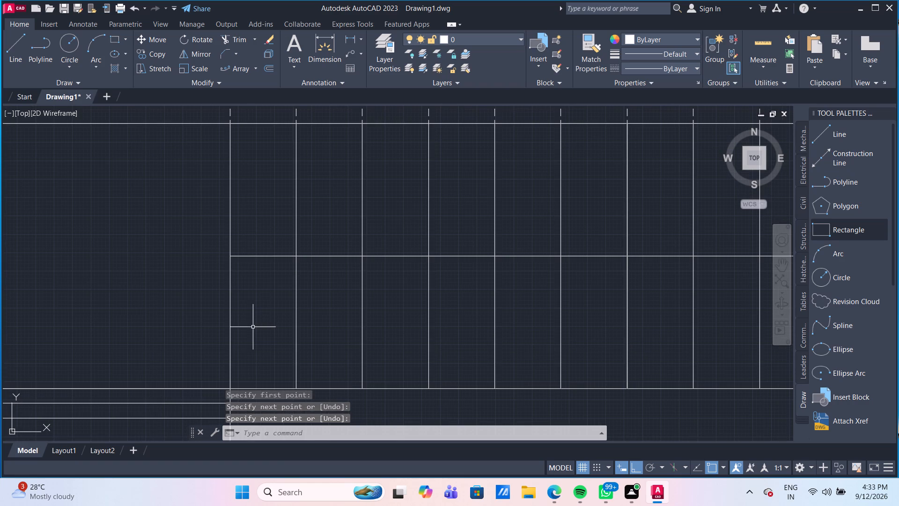
left_click_drag(11, 47, 16, 56)
left_click(231, 254)
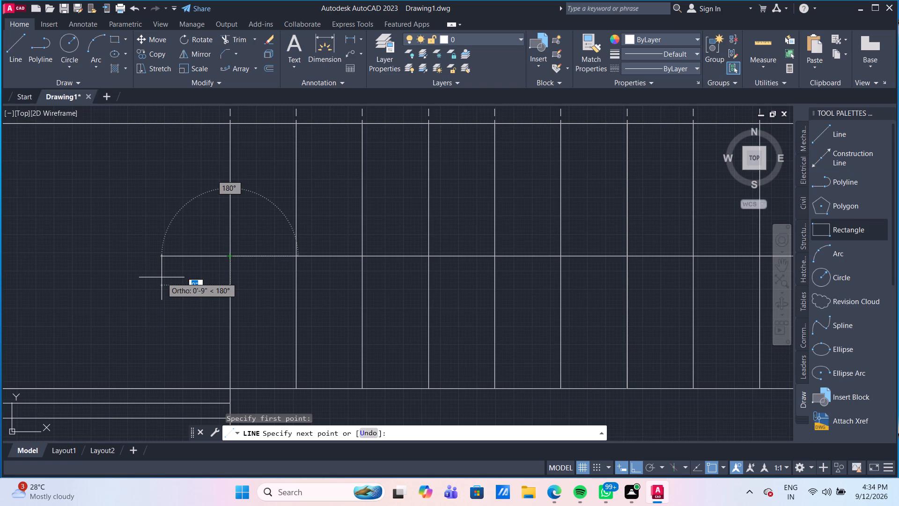
type("8\"")
key("Return")
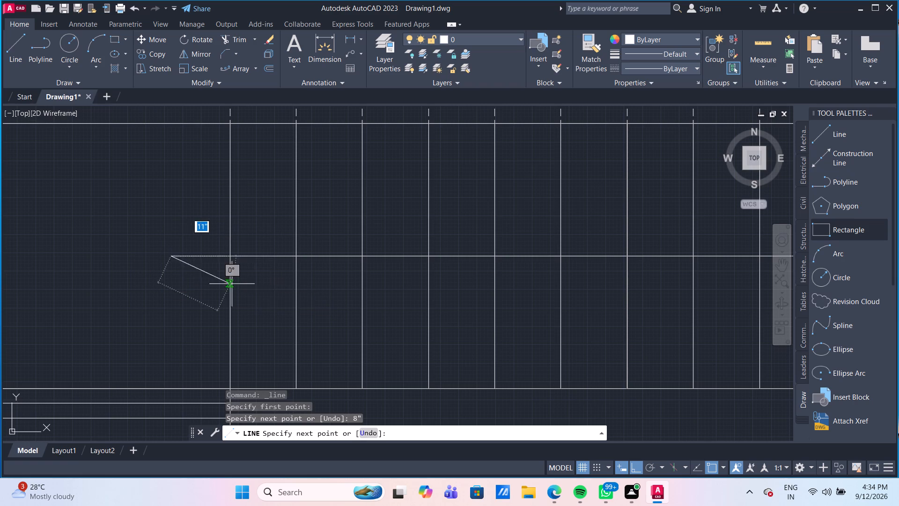
Draw a 1'-3" arrowhead line from the stair direction line's west tip, slanting eastward about 10° below it.
left_click(637, 469)
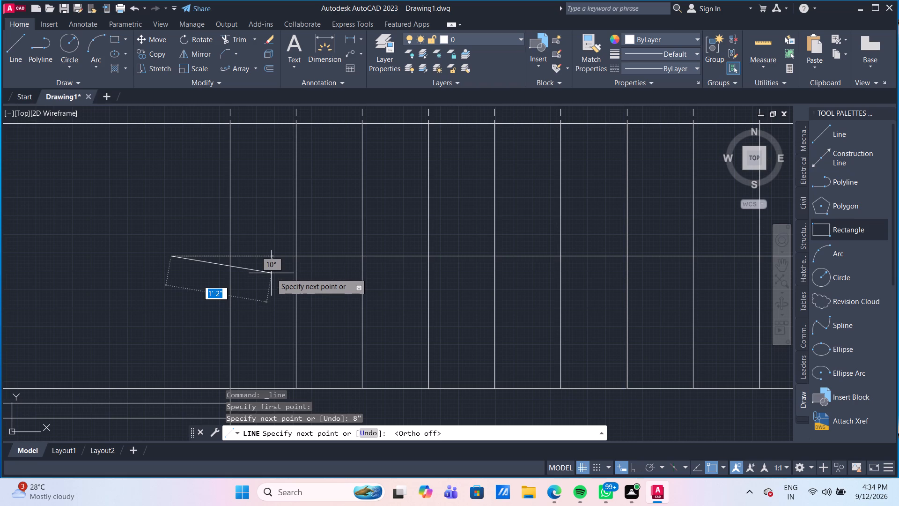
type("1'3\"")
key("Return")
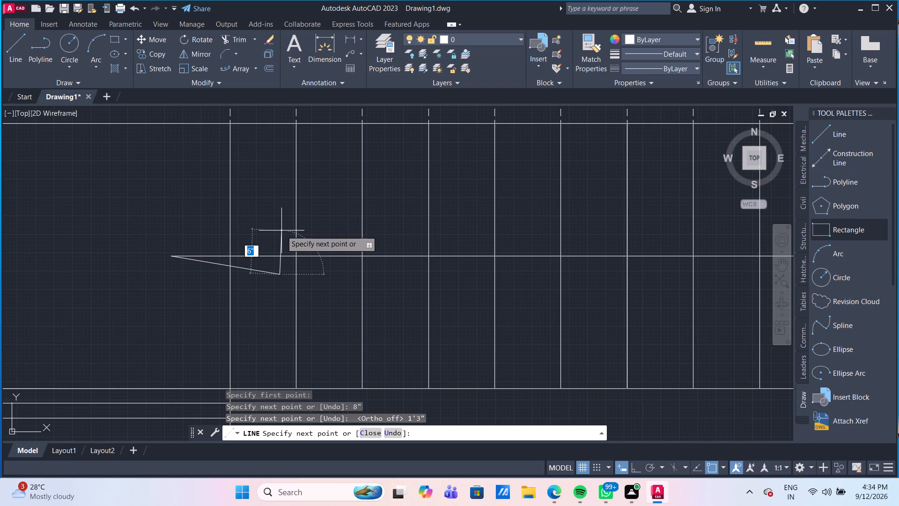
key("F8")
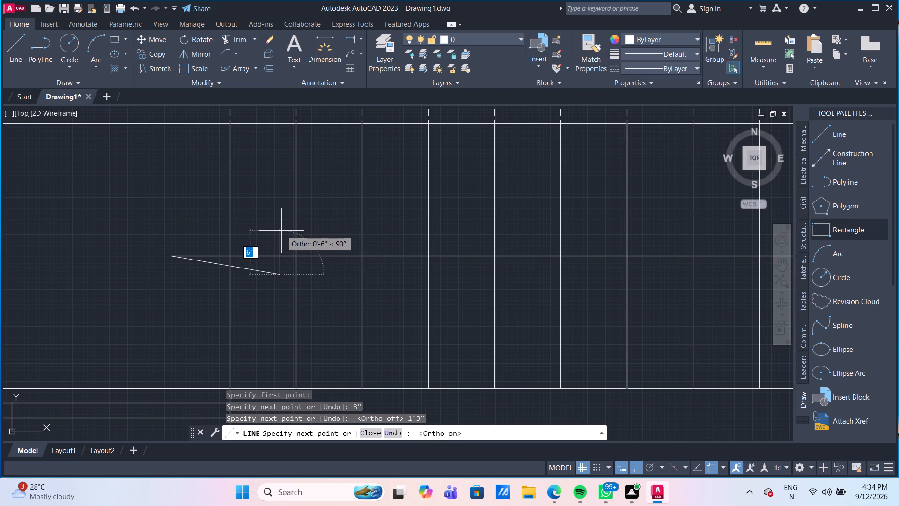
key("Escape")
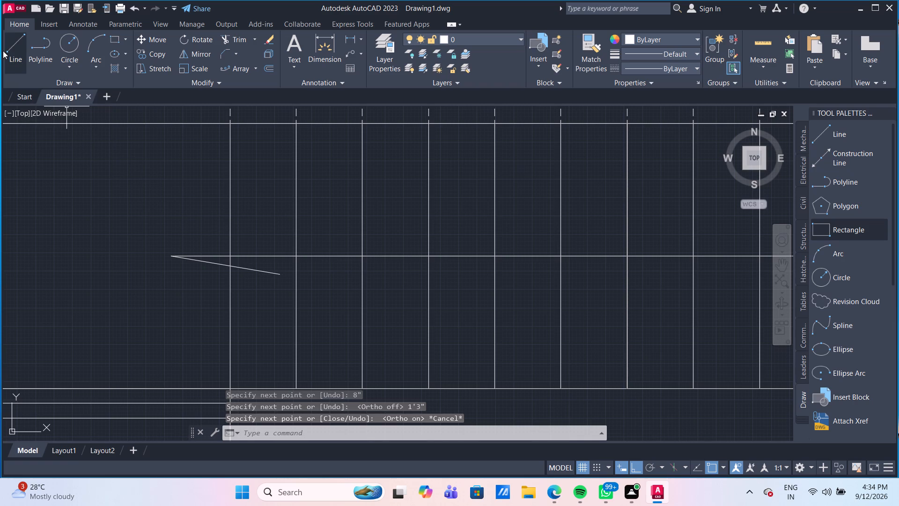
Draw a second 1'-3" arrowhead line from the same west tip, slanting eastward about 10° above the stair direction line.
left_click(15, 52)
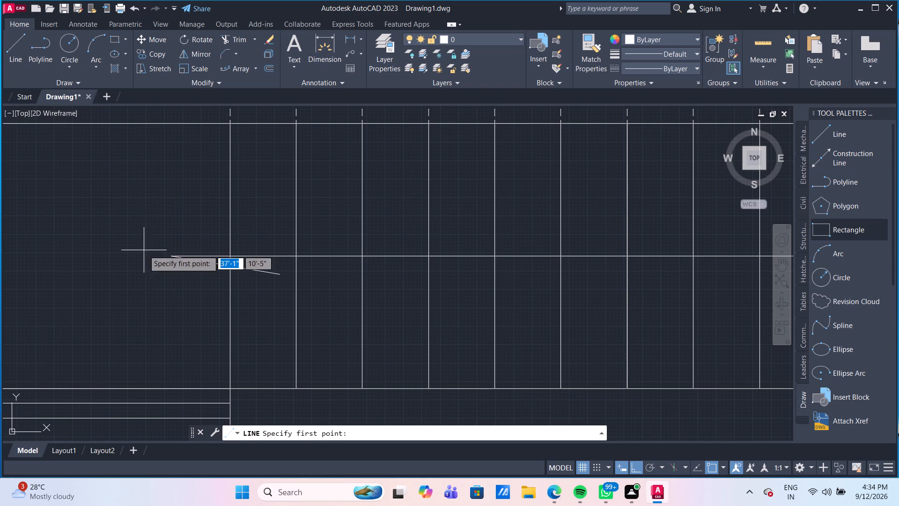
left_click(174, 253)
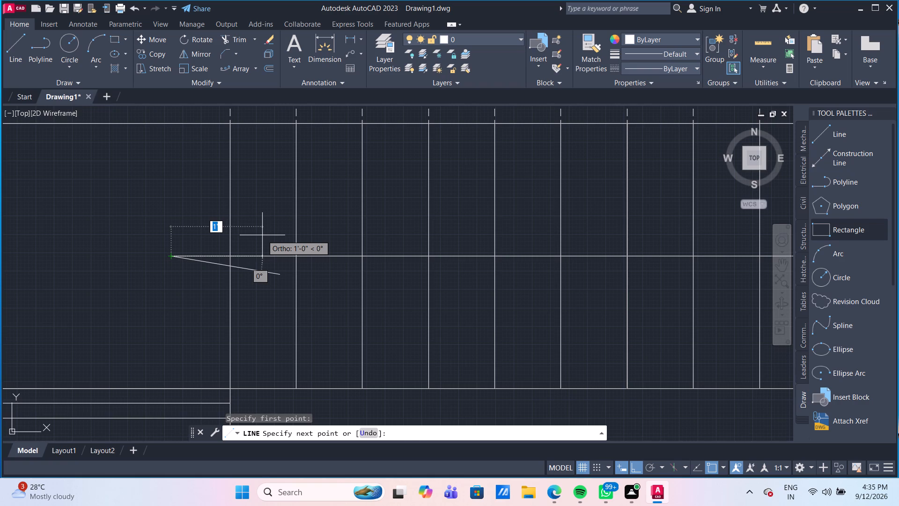
key("F8")
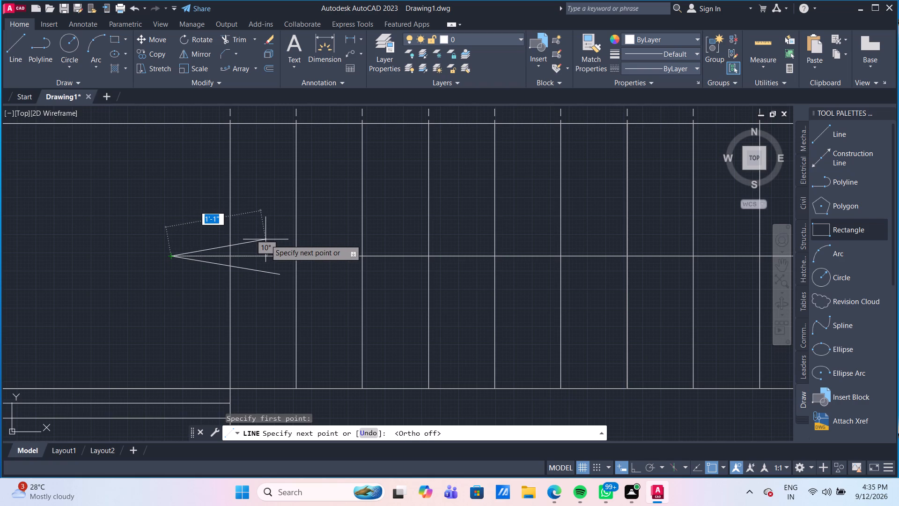
type("1'3\"")
key("Return")
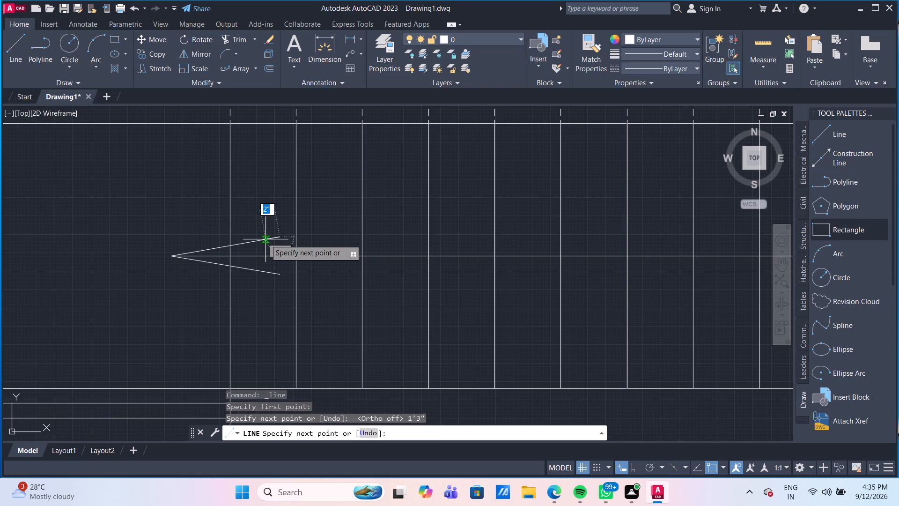
key("Return")
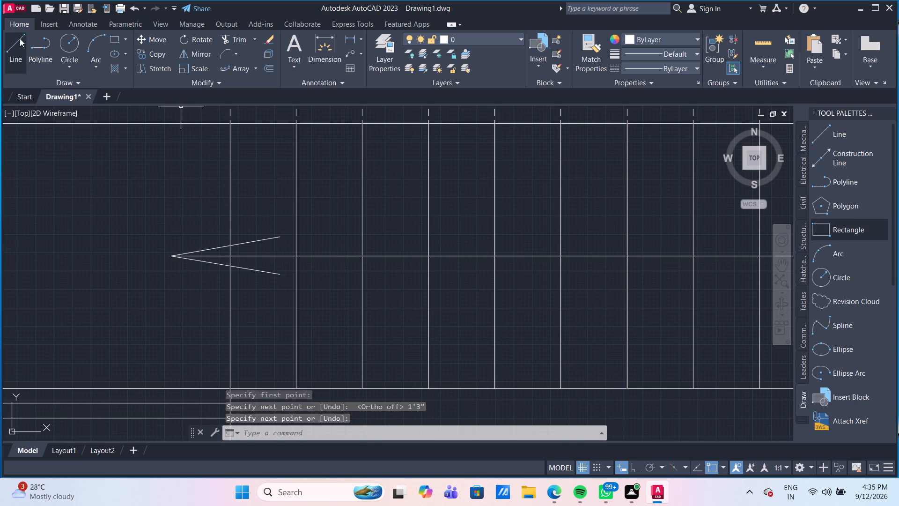
Close the stair arrowhead with a vertical line joining the east ends of its two slanted lines.
left_click_drag(20, 38, 55, 91)
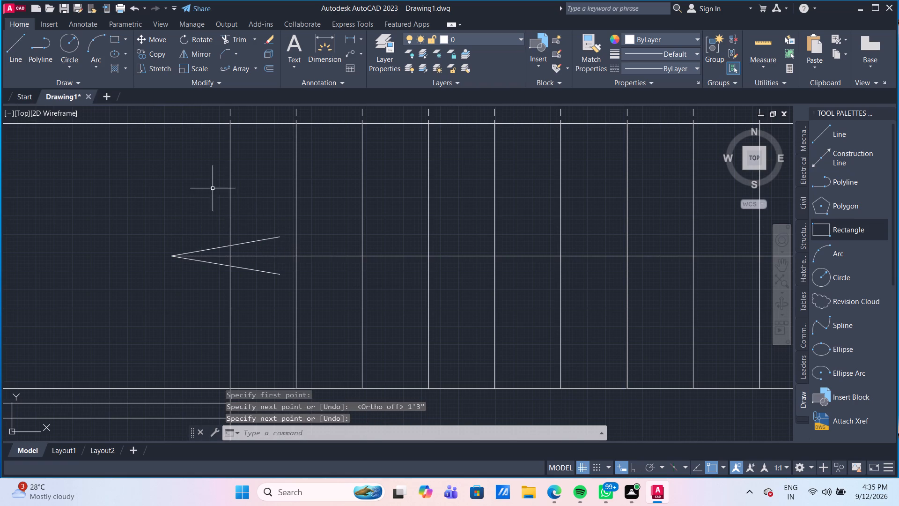
left_click_drag(8, 48, 15, 56)
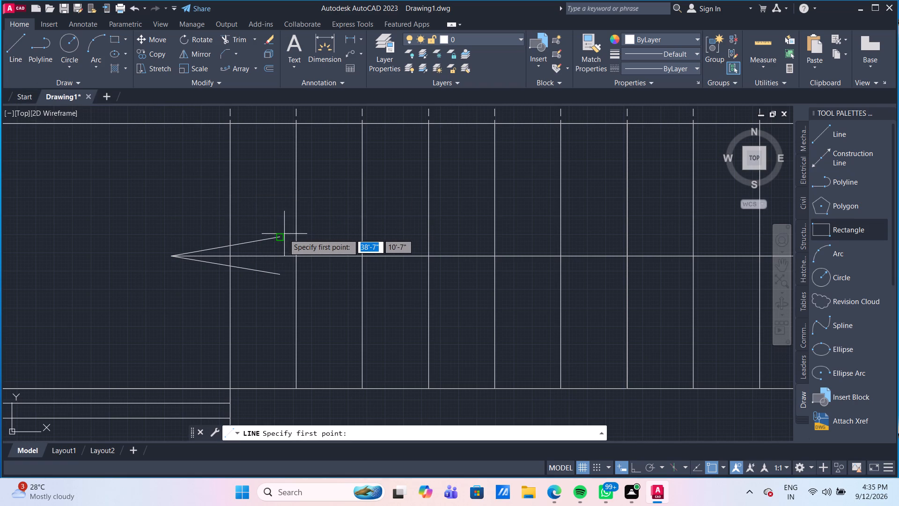
left_click(278, 236)
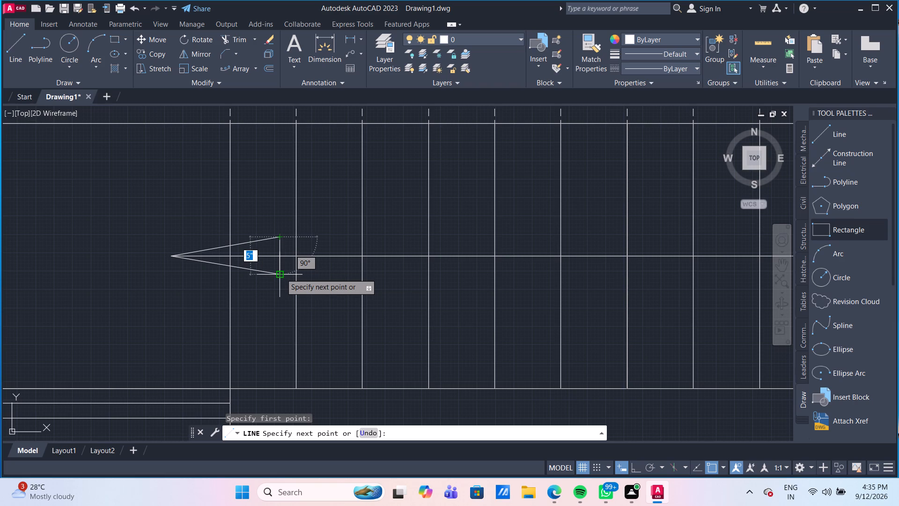
left_click(281, 274)
key("Return")
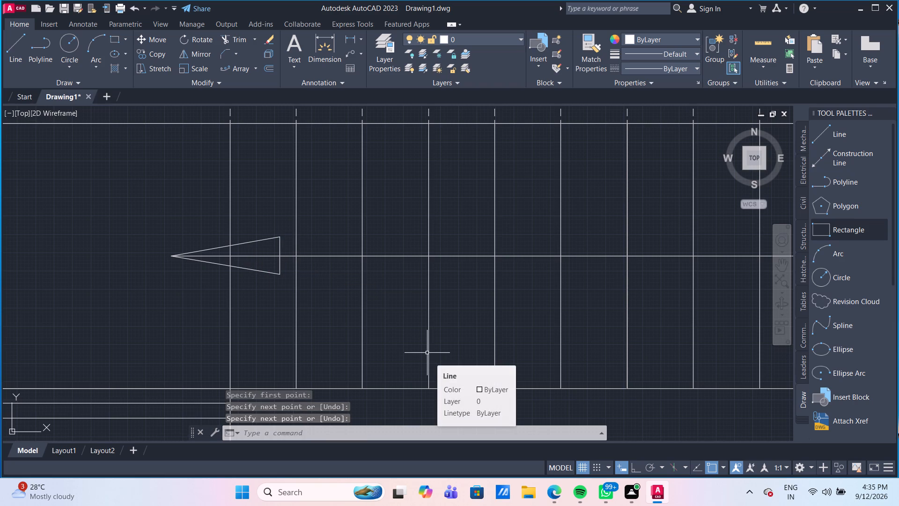
Offset the southwest room's inner west wall line 2" into the room, and offset the resulting line another 2" eastward.
scroll(230, 297, "down", 3)
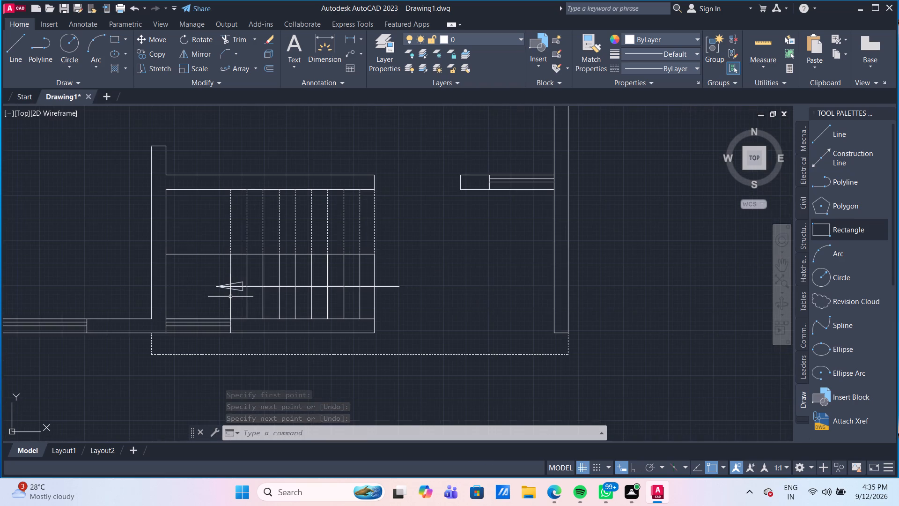
scroll(251, 276, "down", 2)
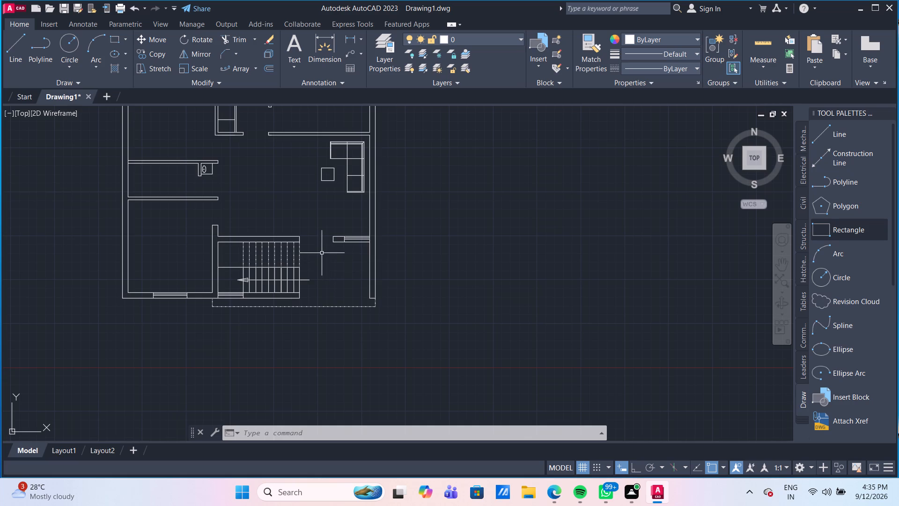
scroll(322, 252, "up", 1)
scroll(293, 182, "down", 1)
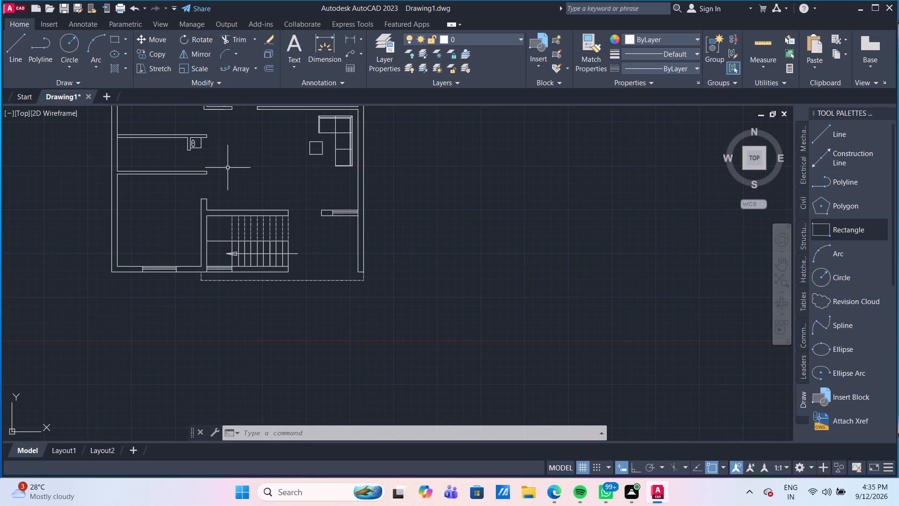
middle_click_drag(227, 168, 370, 253)
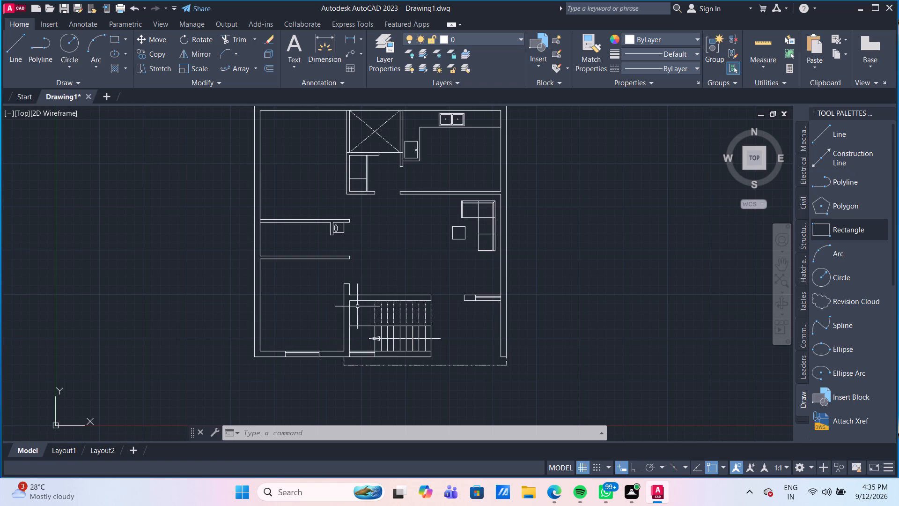
scroll(290, 302, "up", 2)
middle_click_drag(295, 283, 297, 272)
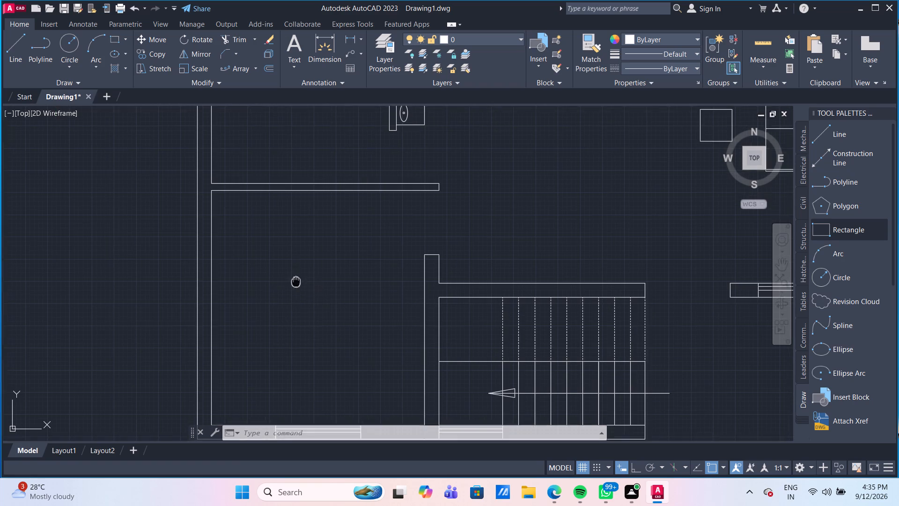
middle_click_drag(297, 272, 304, 234)
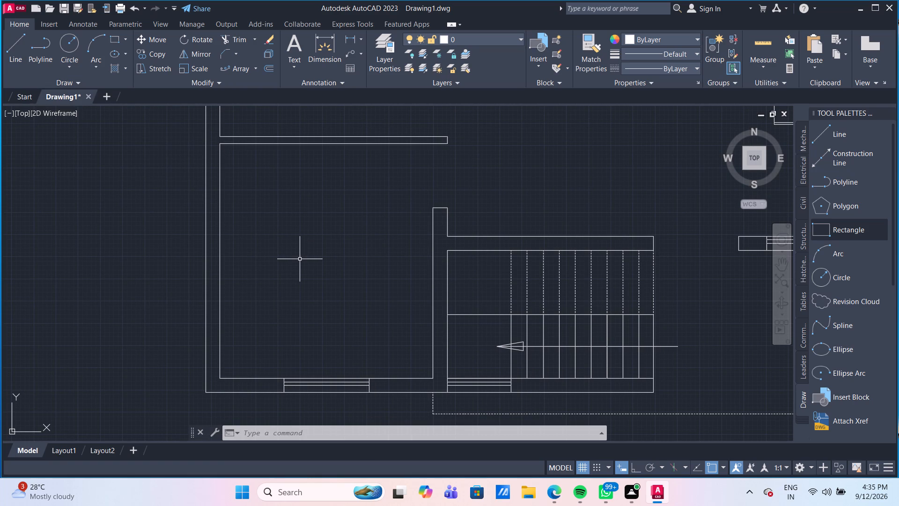
key("o")
key("Return")
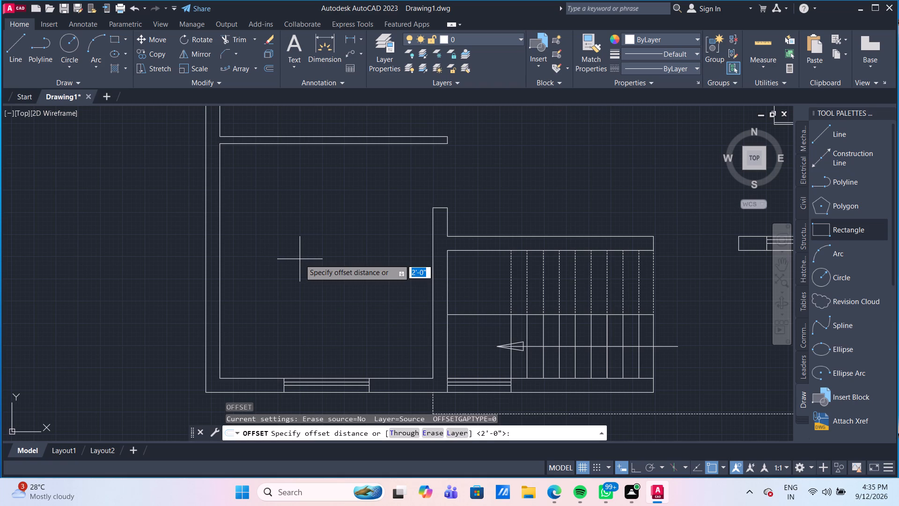
type("2\"")
key("Return")
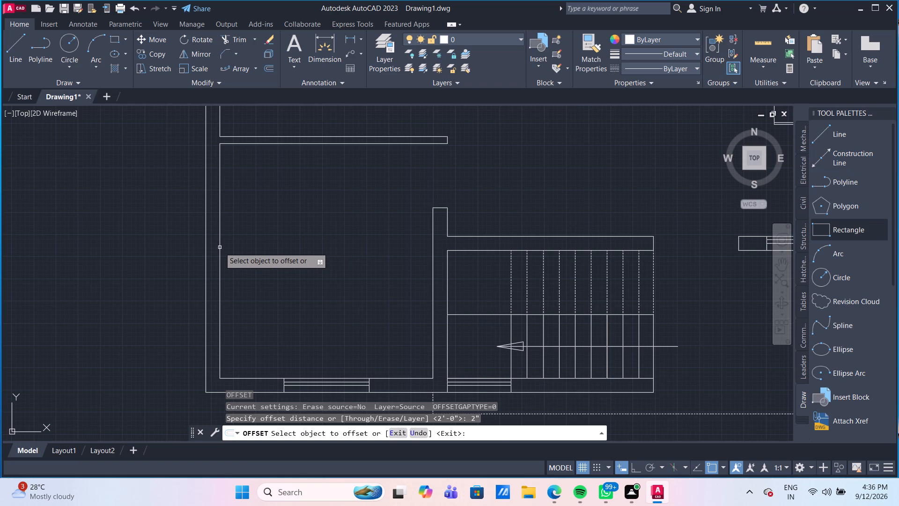
left_click(220, 247)
left_click(258, 253)
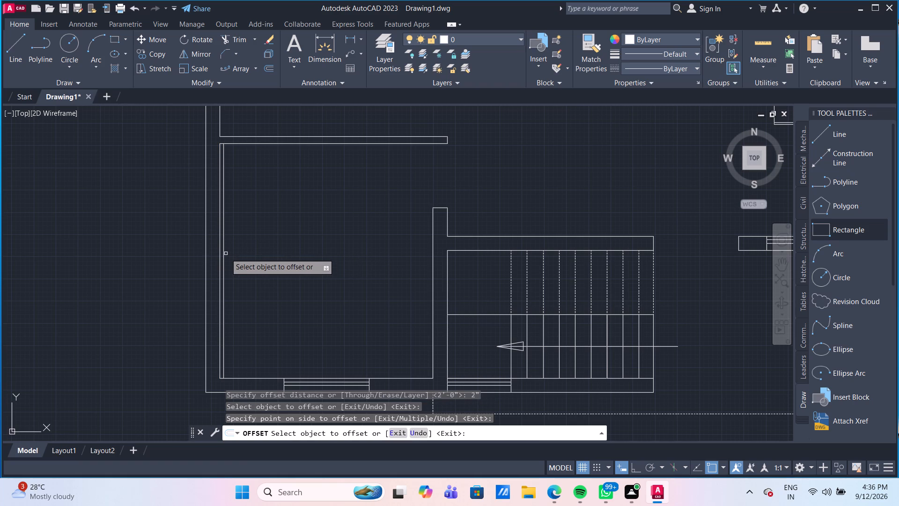
left_click(224, 253)
left_click(239, 259)
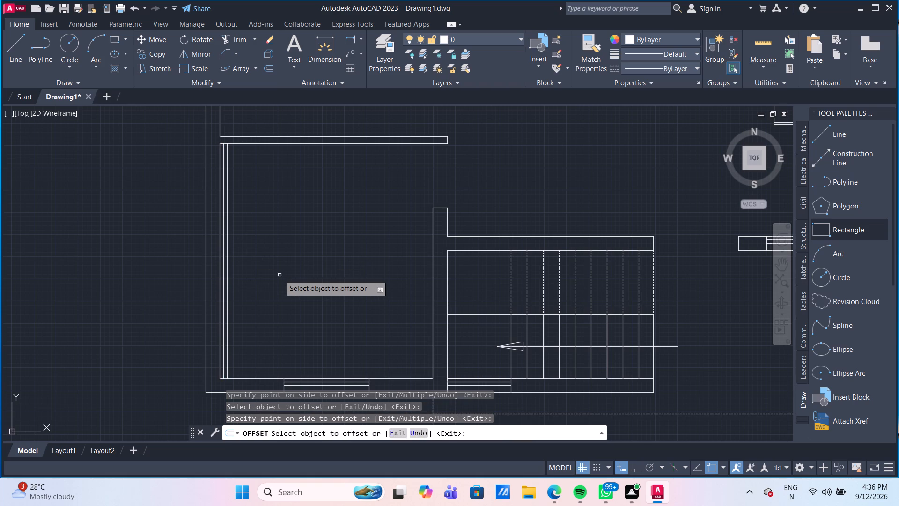
key("Escape")
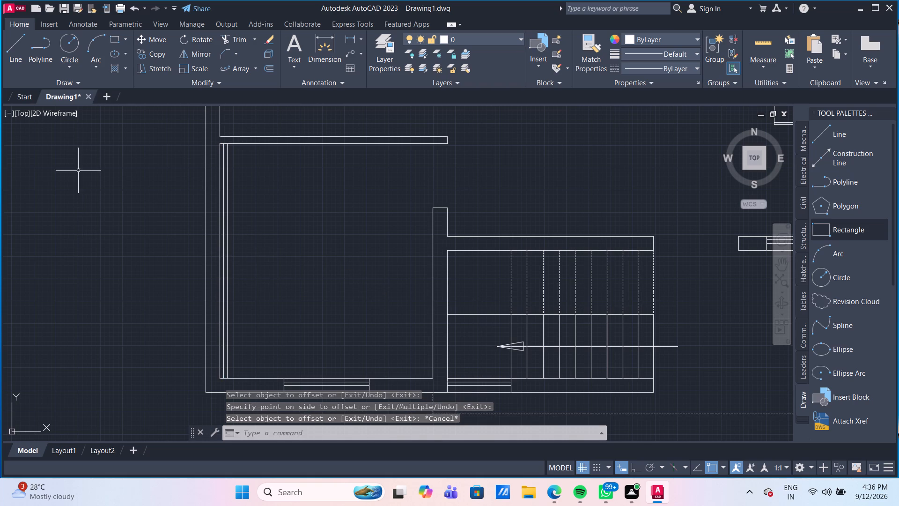
left_click(319, 48)
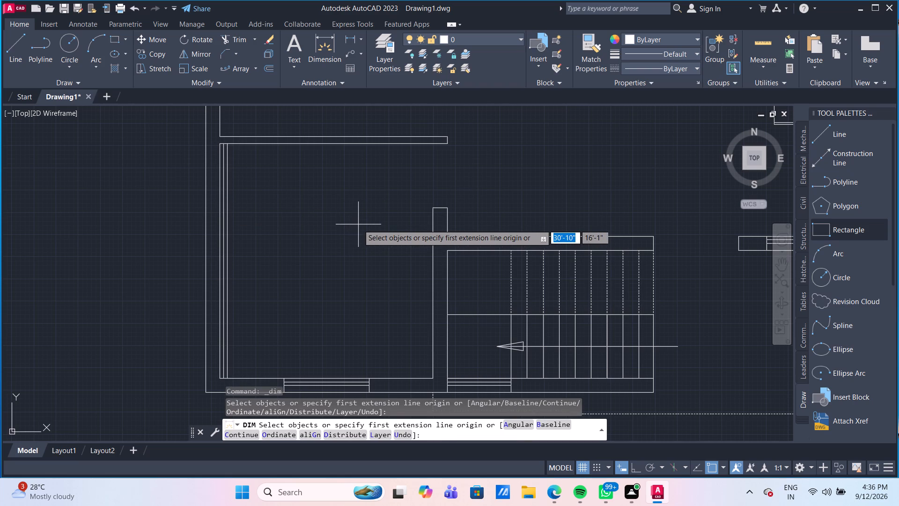
key("Escape")
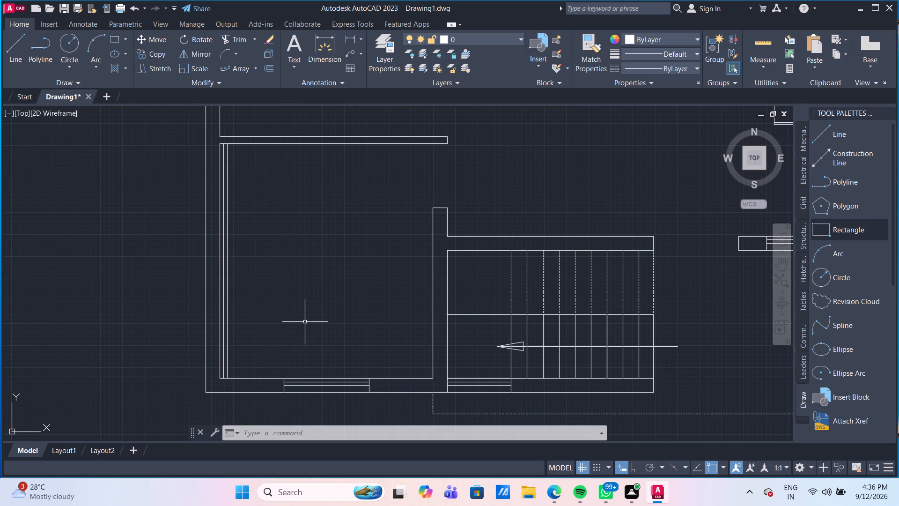
Draw a rectangle 6' wide and 4' high in the empty area east of the floor plan.
scroll(317, 325, "down", 3)
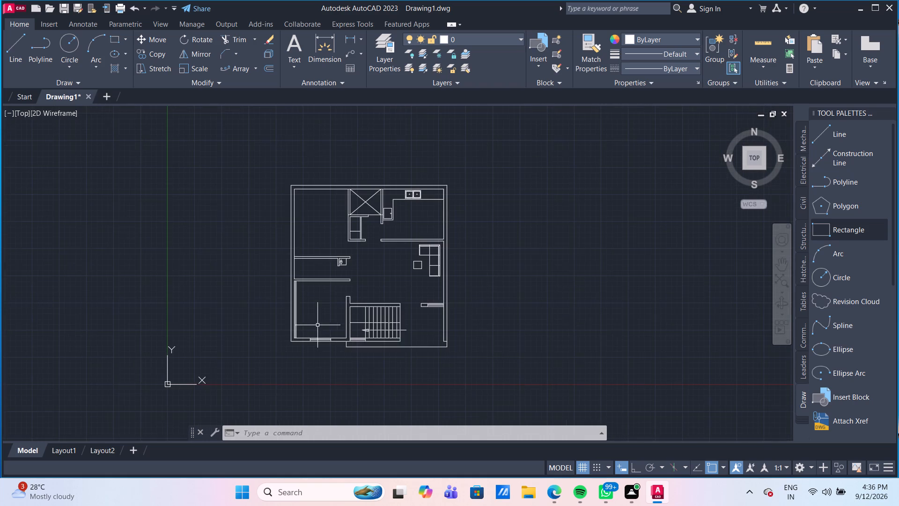
middle_click_drag(494, 288, 204, 301)
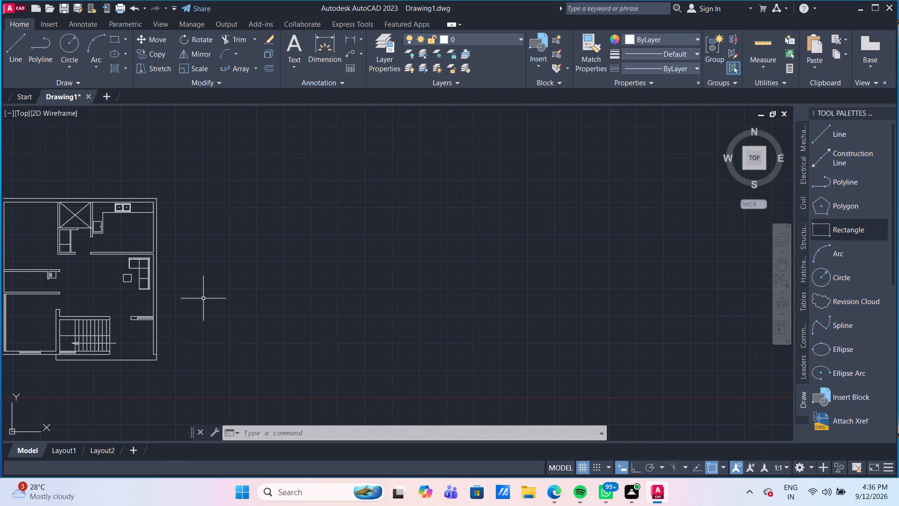
scroll(188, 217, "up", 1)
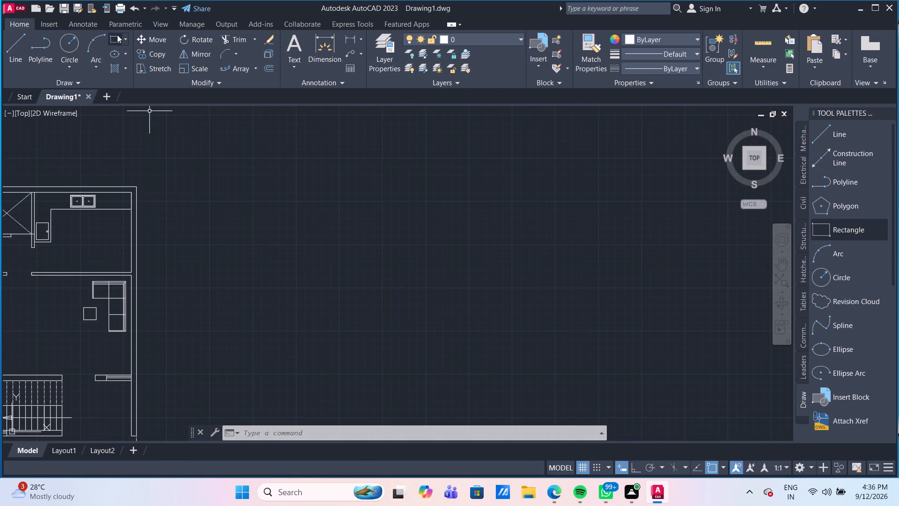
left_click(117, 35)
left_click(297, 201)
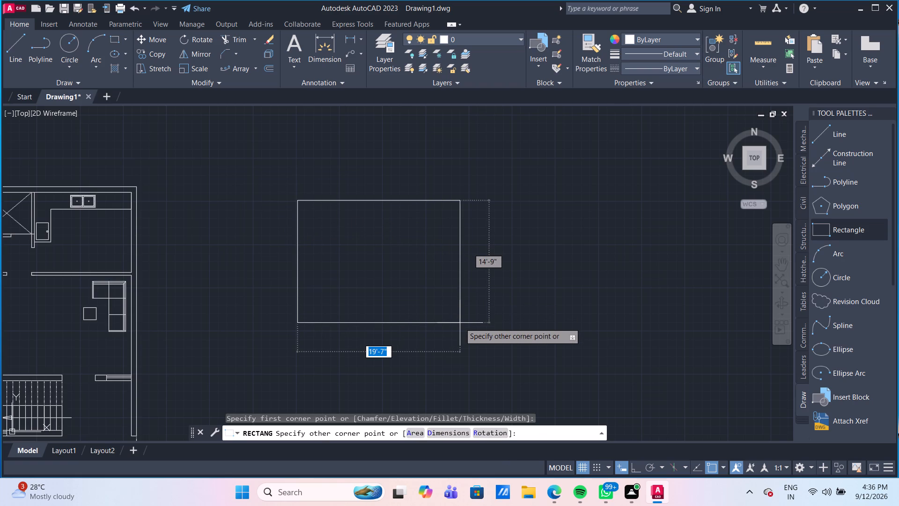
type("6'")
key("Tab")
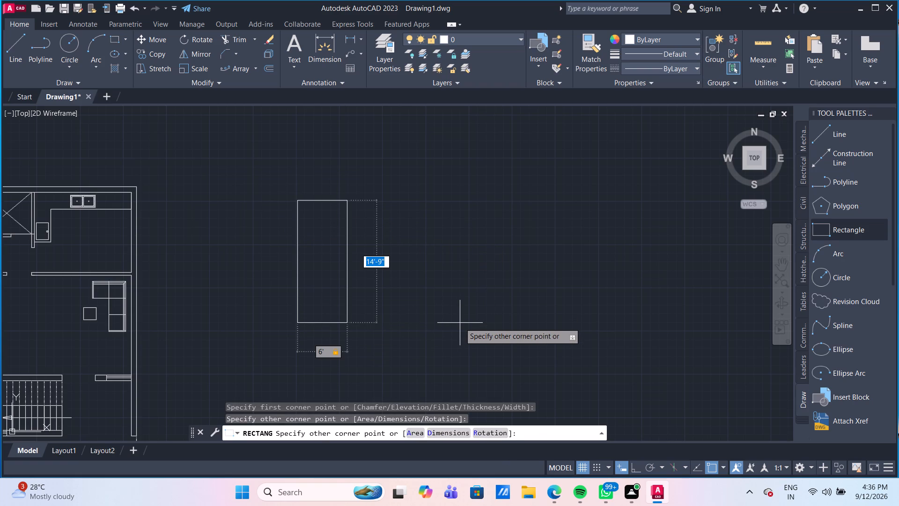
key("4")
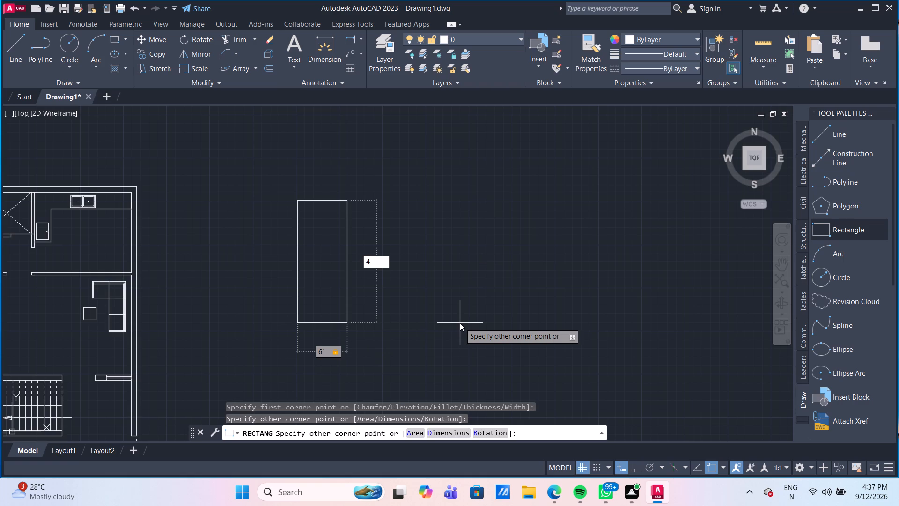
key("apostrophe")
key("Return")
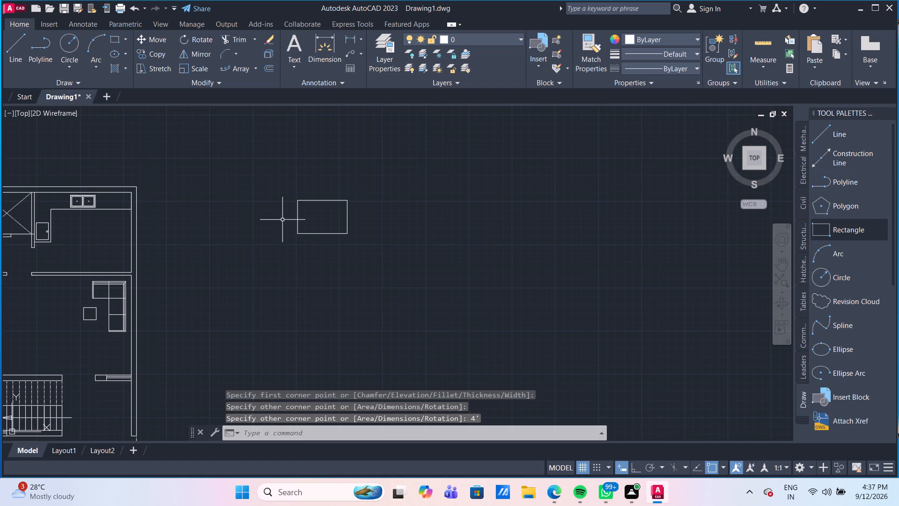
Explode the 6' by 4' rectangle into separate lines.
scroll(295, 197, "up", 3)
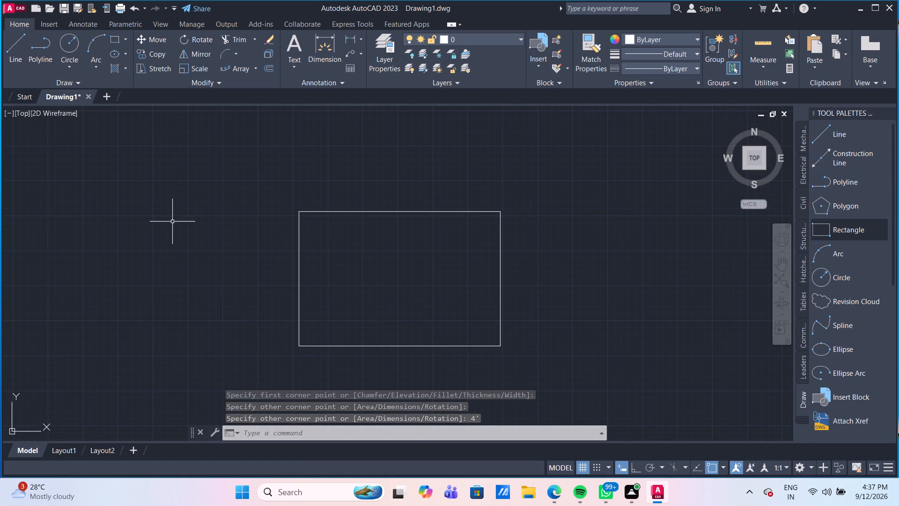
left_click(322, 50)
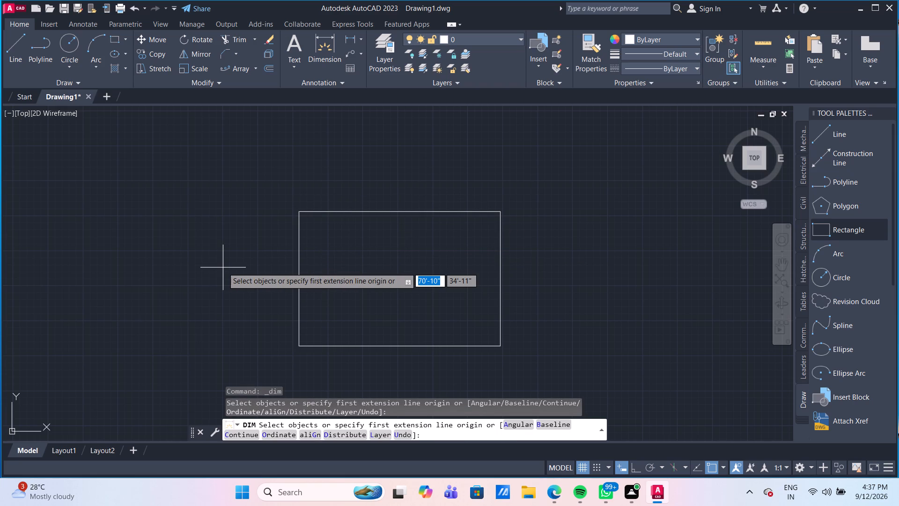
key("Escape")
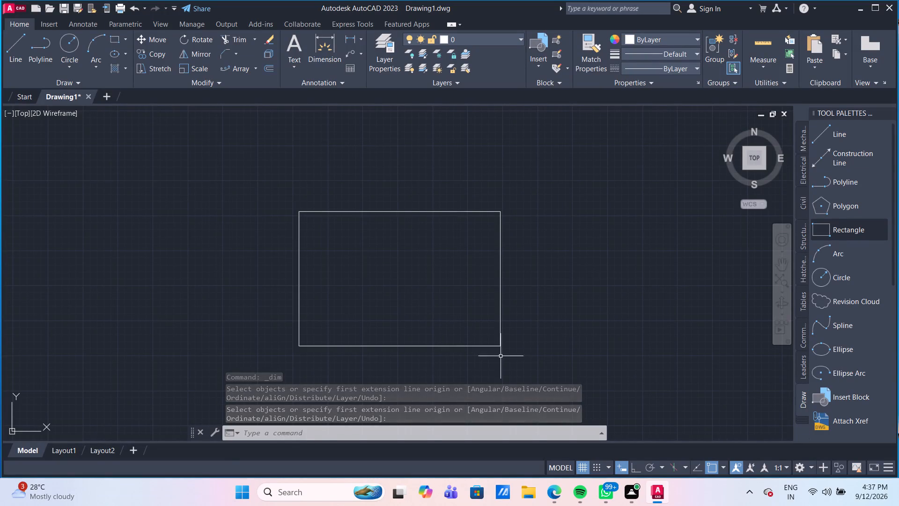
left_click_drag(505, 359, 447, 313)
left_click(207, 179)
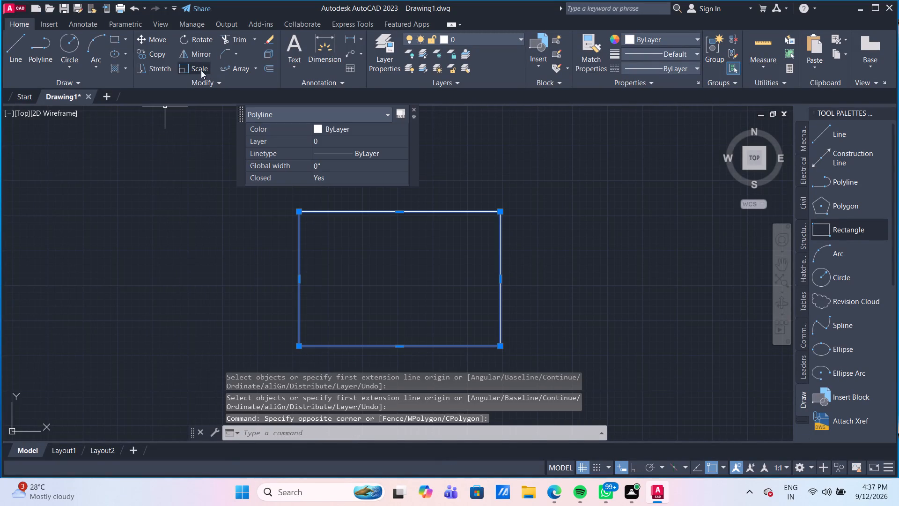
left_click(265, 55)
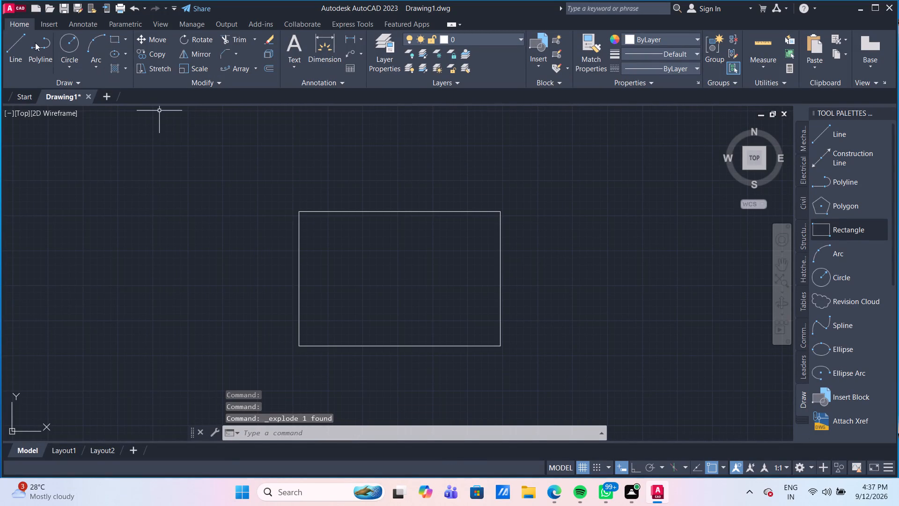
Draw a 1'-6" by 1'-6" square just above the northwest corner of the 6' by 4' rectangle.
left_click(24, 40)
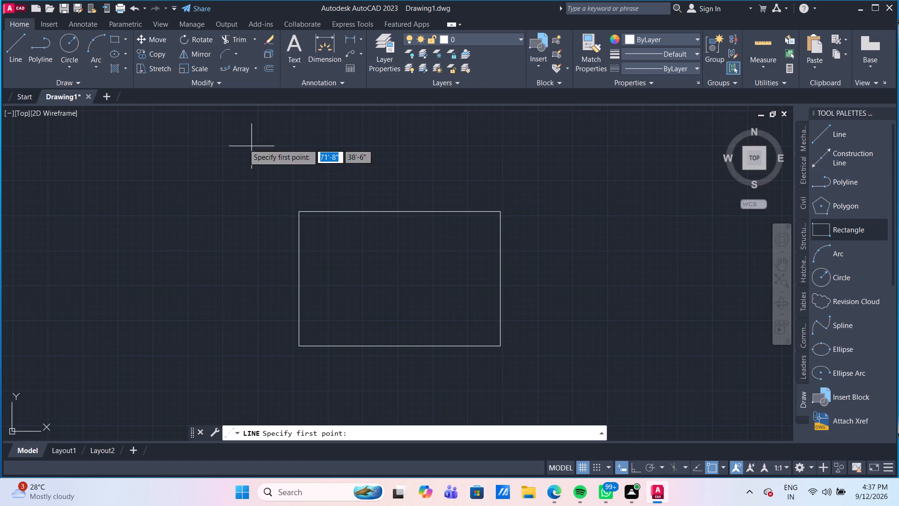
left_click(115, 41)
scroll(307, 192, "up", 1)
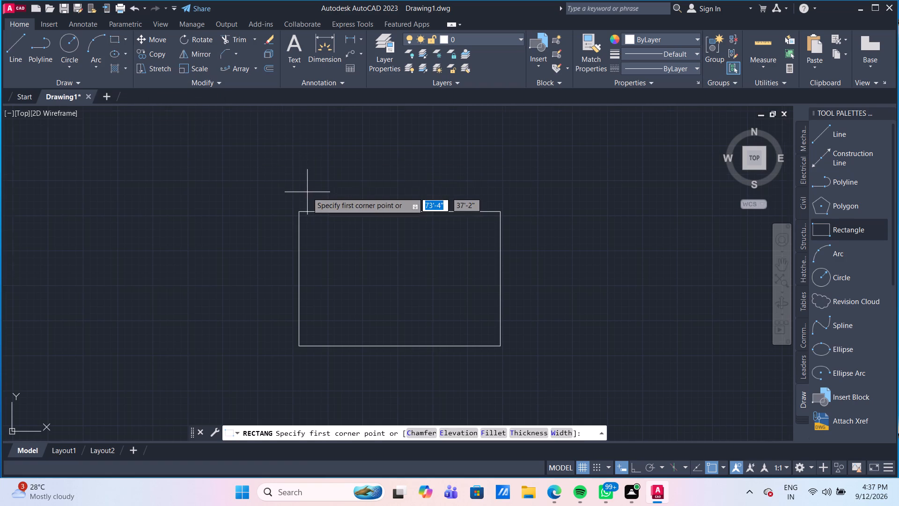
left_click(288, 140)
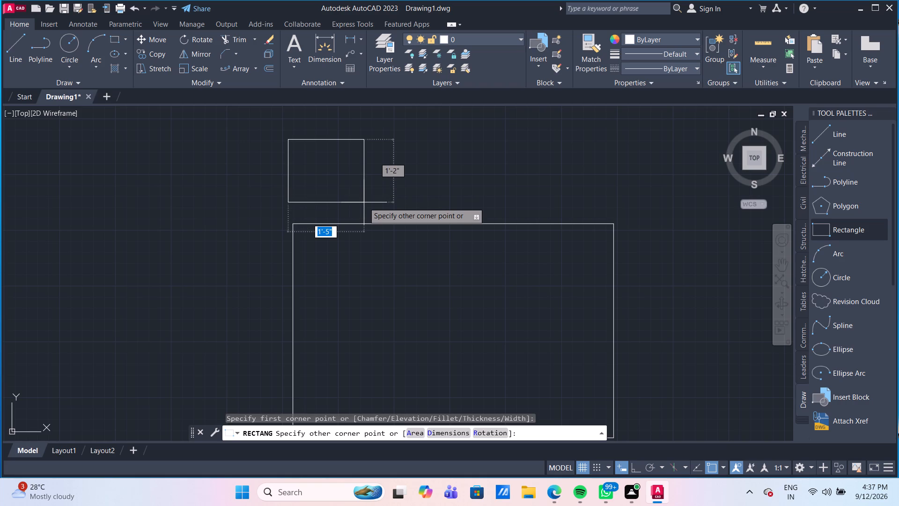
type("1'")
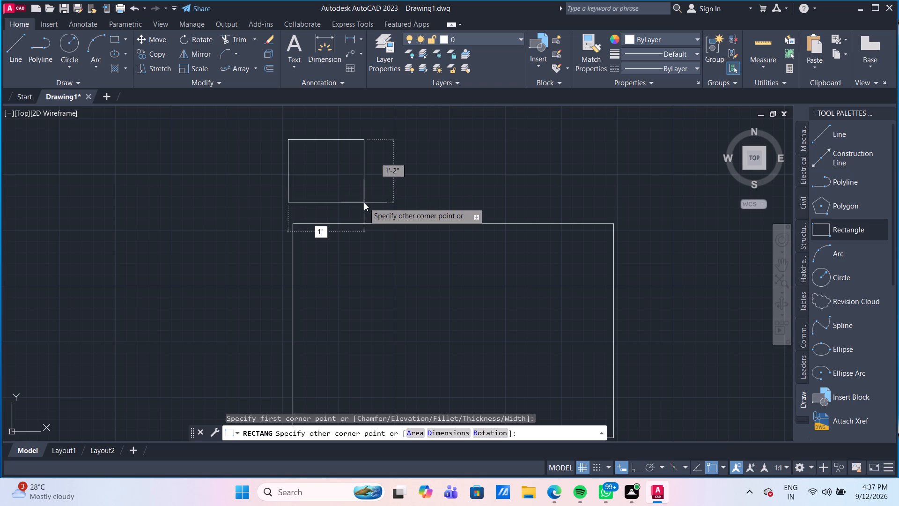
type("6\"")
key("Tab")
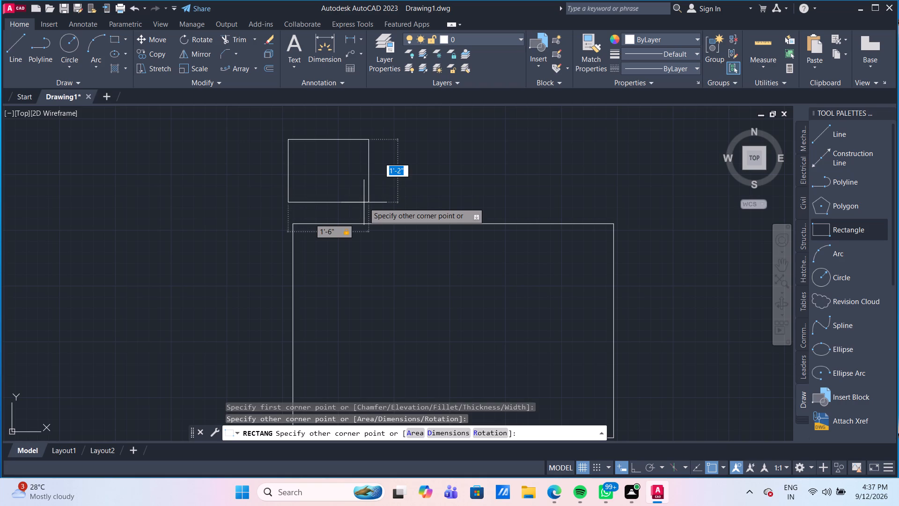
key("1")
type("'6")
key("shift+quotedbl")
key("Return")
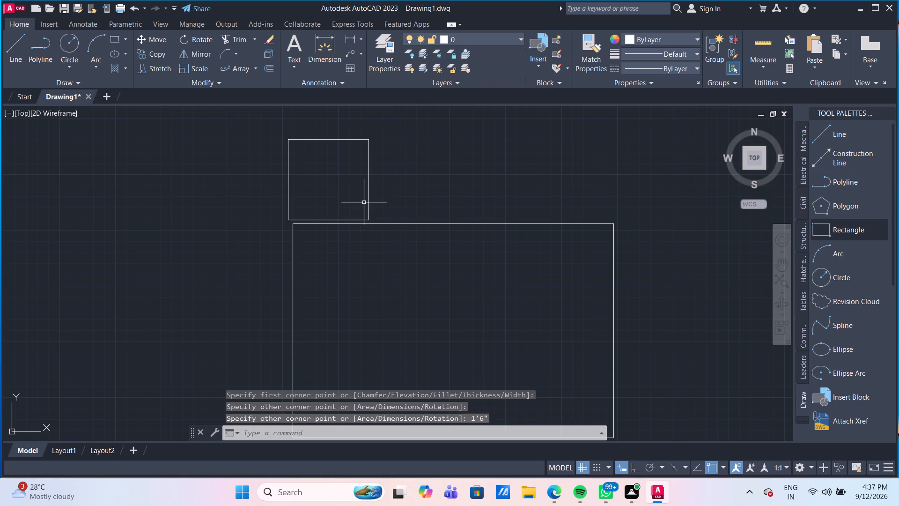
Copy the 1'-6" square about 6'-6" south, placing it below the southwest corner of the 6' by 4' rectangle.
scroll(310, 213, "up", 2)
left_click(248, 231)
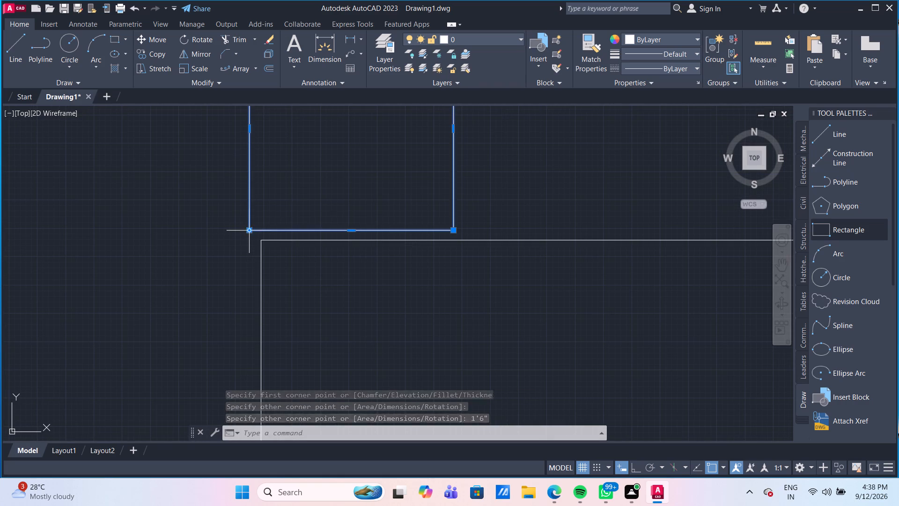
type("co")
key("Return")
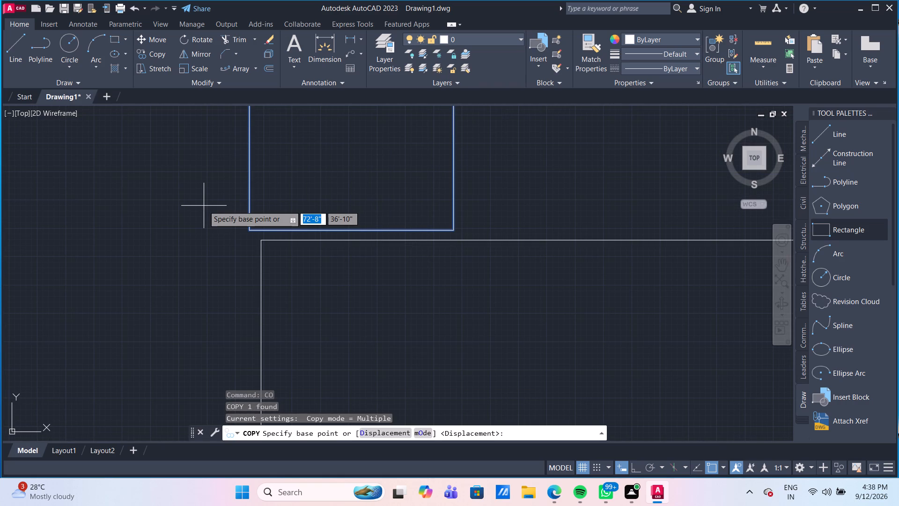
left_click(252, 233)
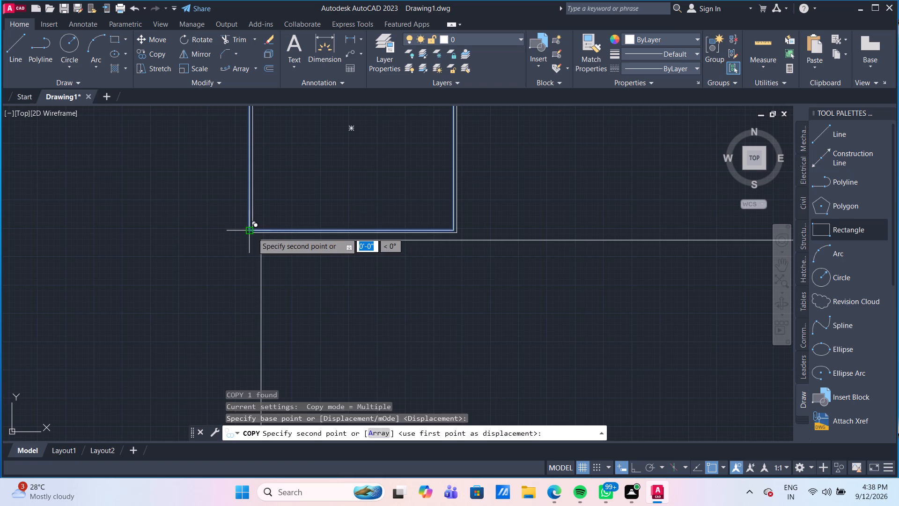
scroll(250, 252, "down", 4)
scroll(250, 292, "down", 3)
scroll(251, 333, "up", 3)
left_click(239, 286)
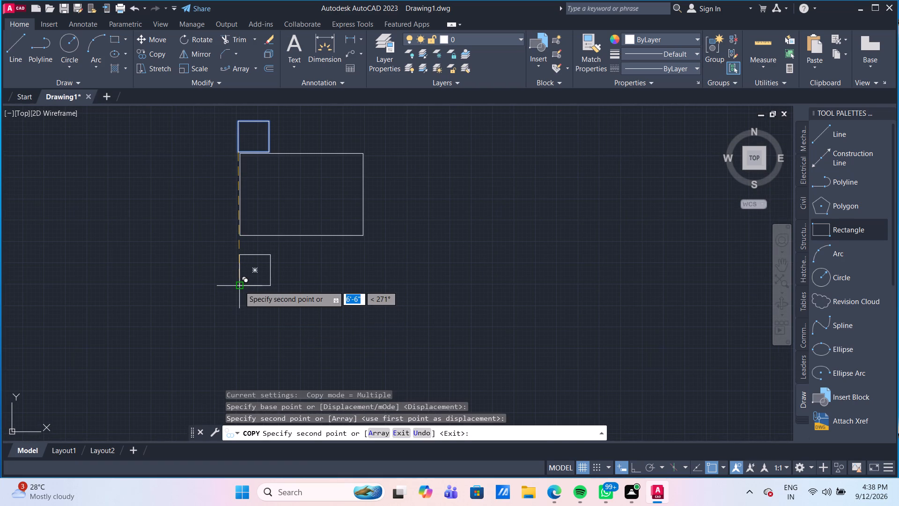
key("Escape")
With ortho on, draw a guide line 6" south from the 6' by 4' rectangle's southwest corner, continuing a short distance west.
scroll(243, 240, "up", 2)
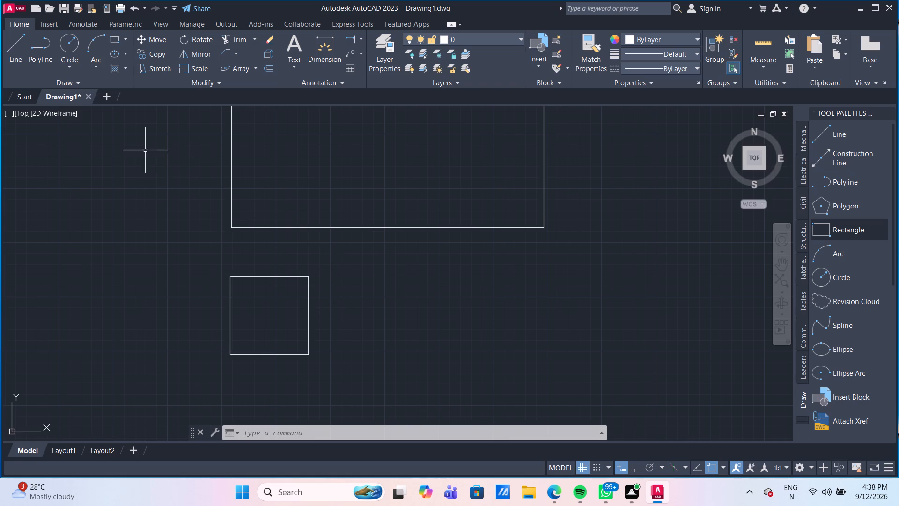
left_click(19, 54)
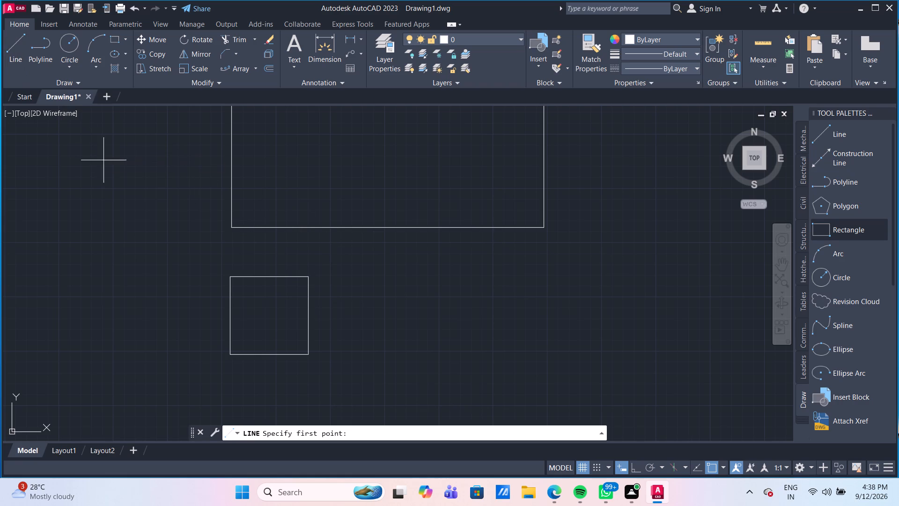
left_click(233, 226)
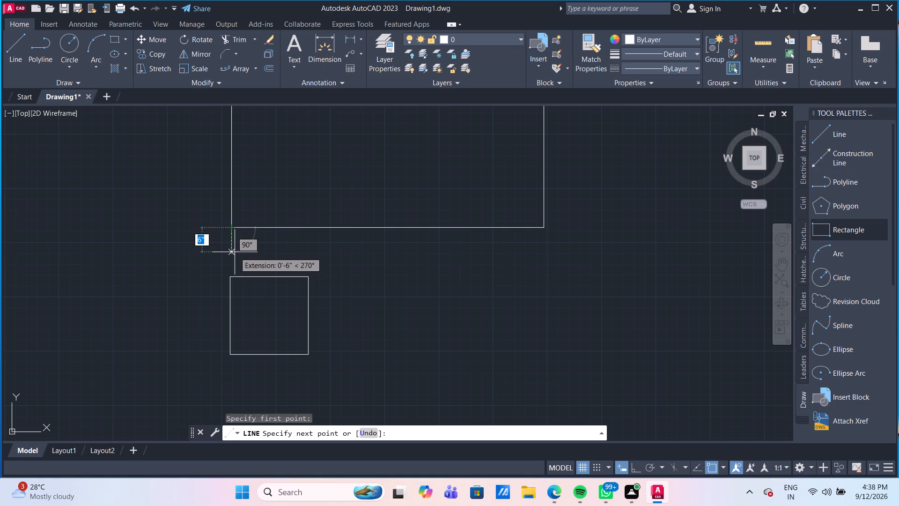
key("F8")
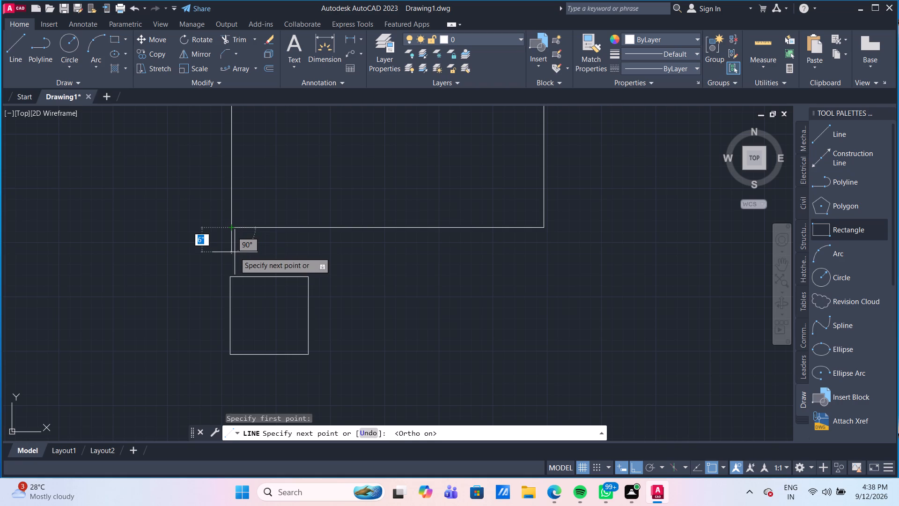
type("6'")
key("Return")
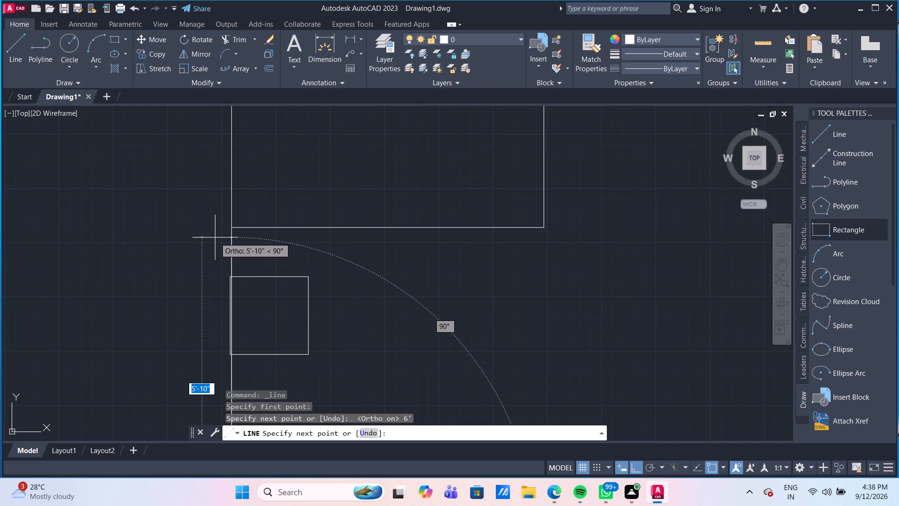
key("ctrl+z")
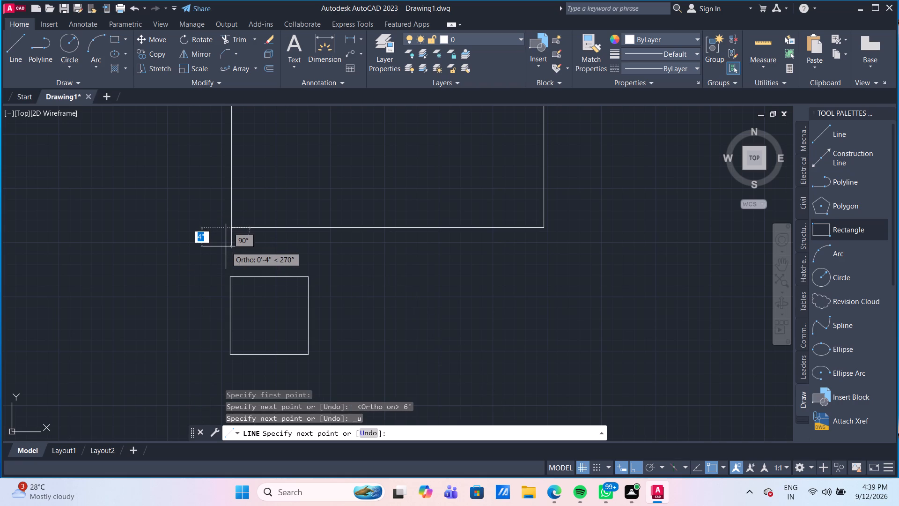
type("6\"")
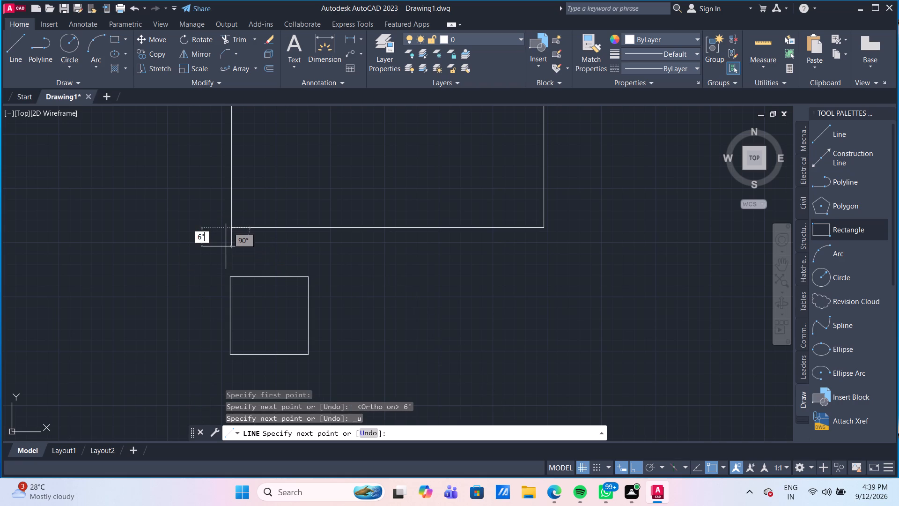
key("Return")
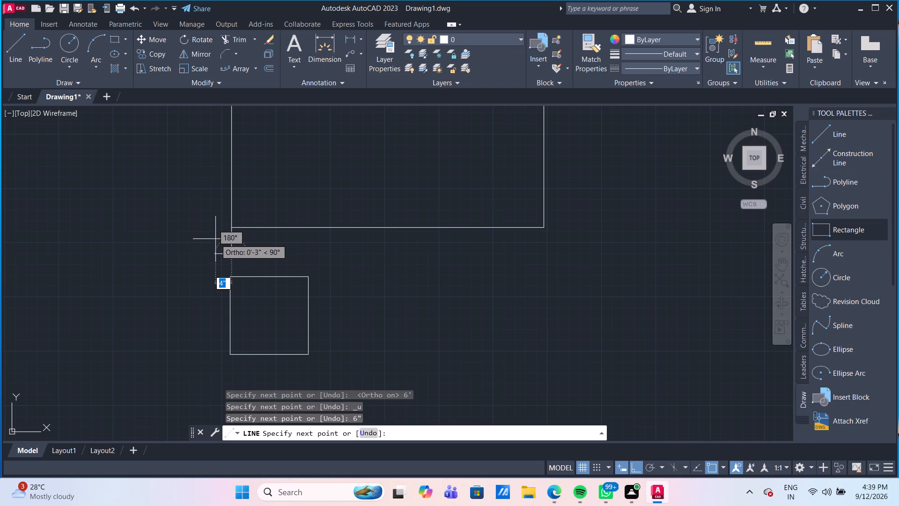
left_click(192, 263)
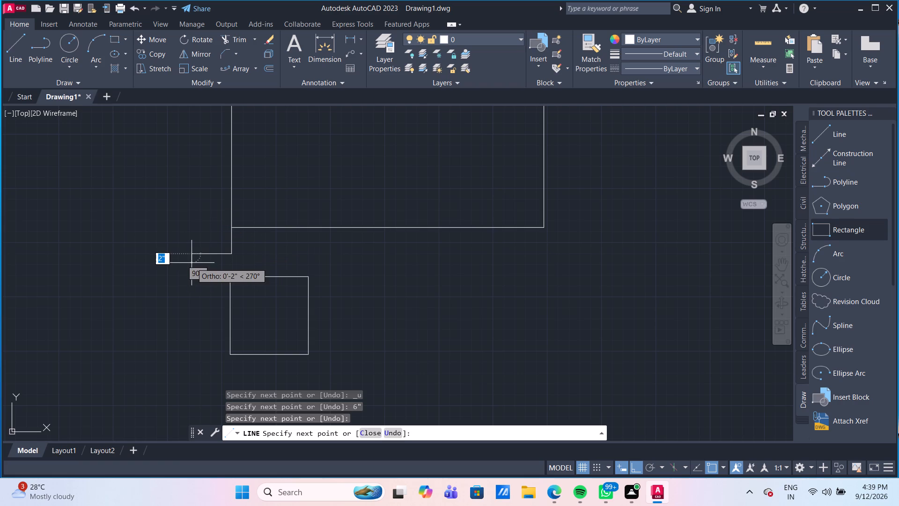
Continue the guide line to the rectangle's northwest corner, 6" north from there, and a short distance west.
middle_click_drag(198, 154, 212, 252)
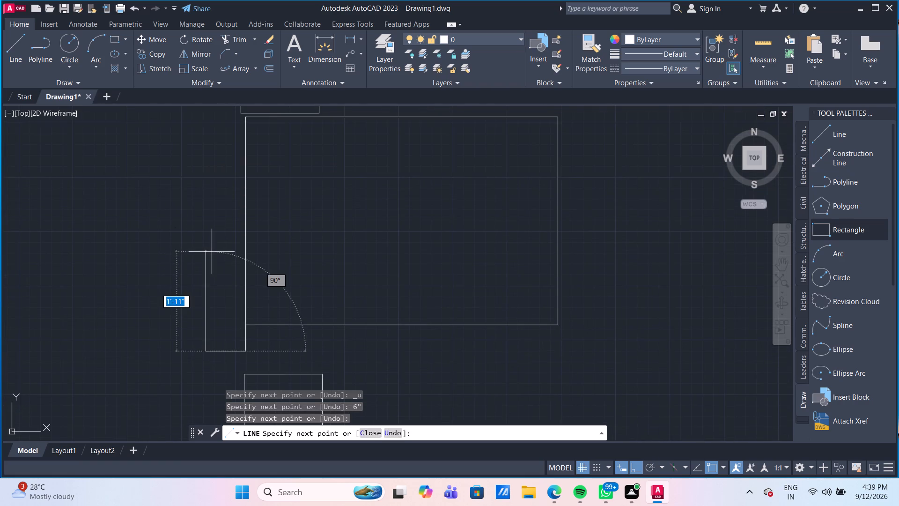
scroll(212, 252, "down", 4)
scroll(208, 230, "up", 3)
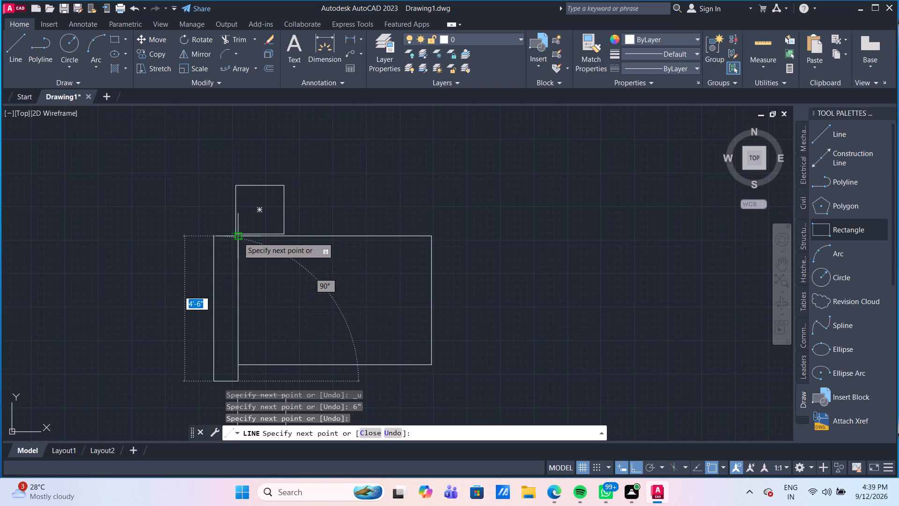
left_click(238, 237)
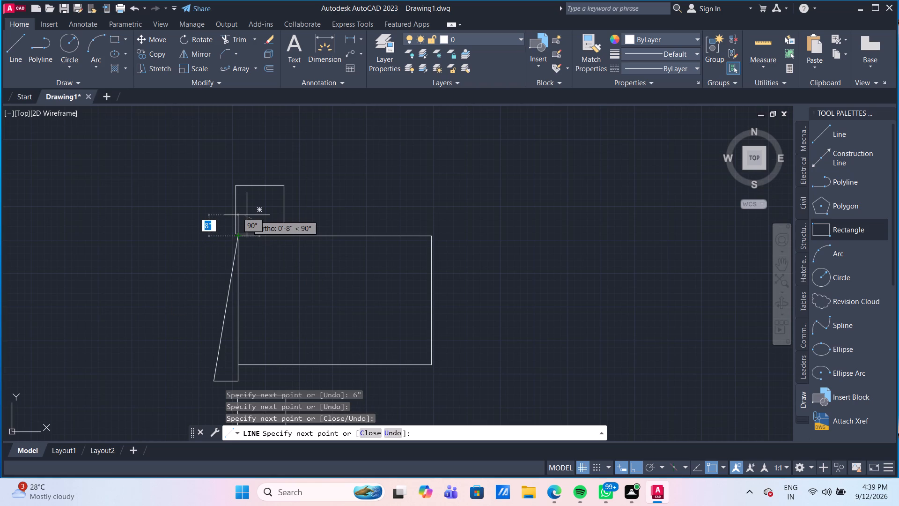
type("6\"")
key("Return")
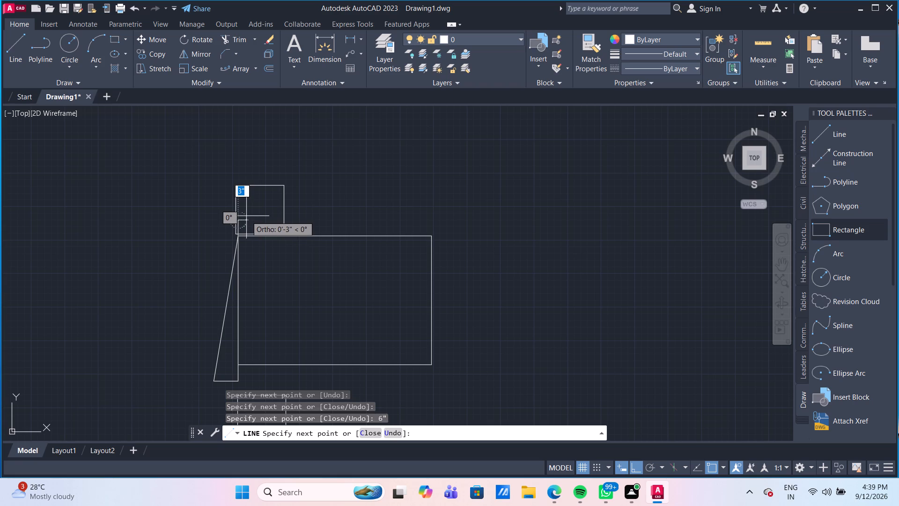
left_click(181, 225)
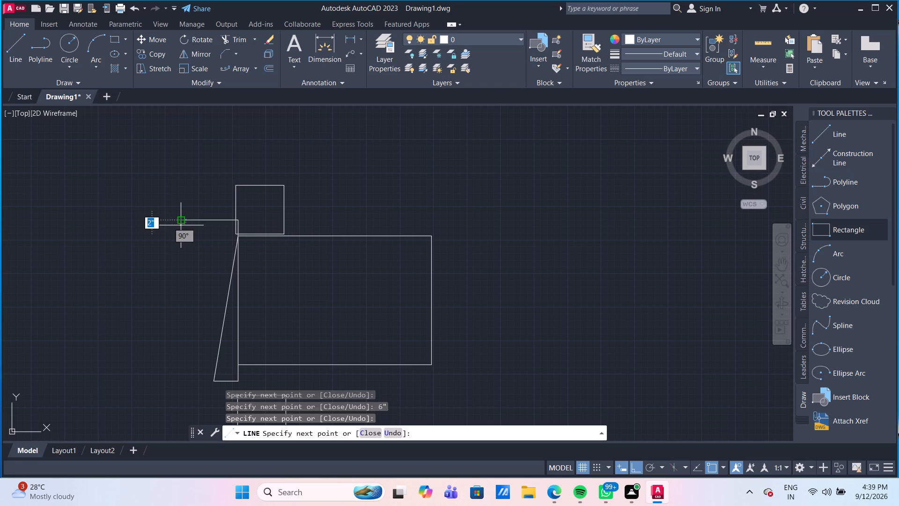
key("Escape")
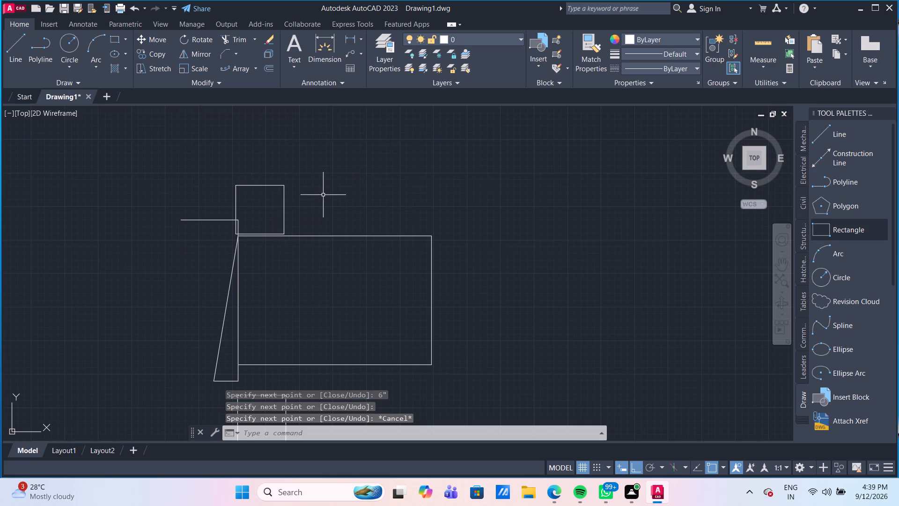
Move the upper 1'-6" square by its southwest corner onto the guide point 6" above the rectangle's northwest corner.
left_click(299, 206)
left_click(255, 166)
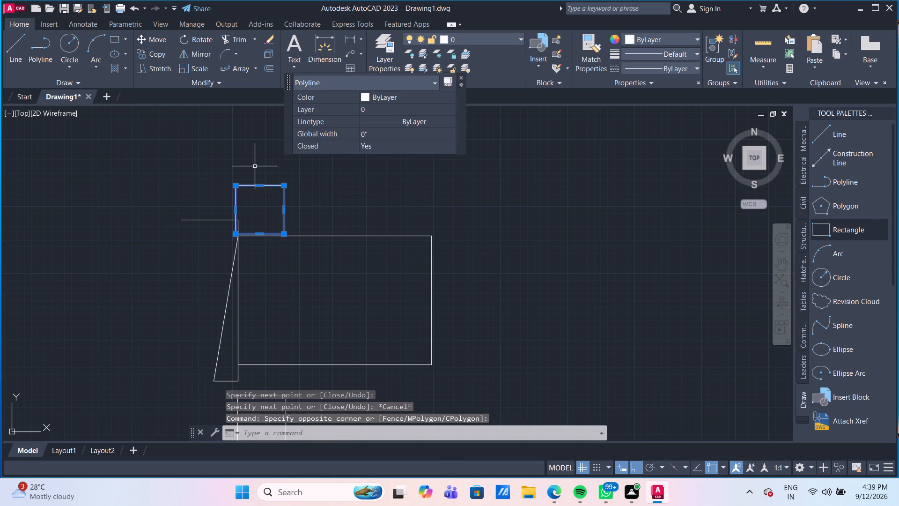
key("m")
key("Return")
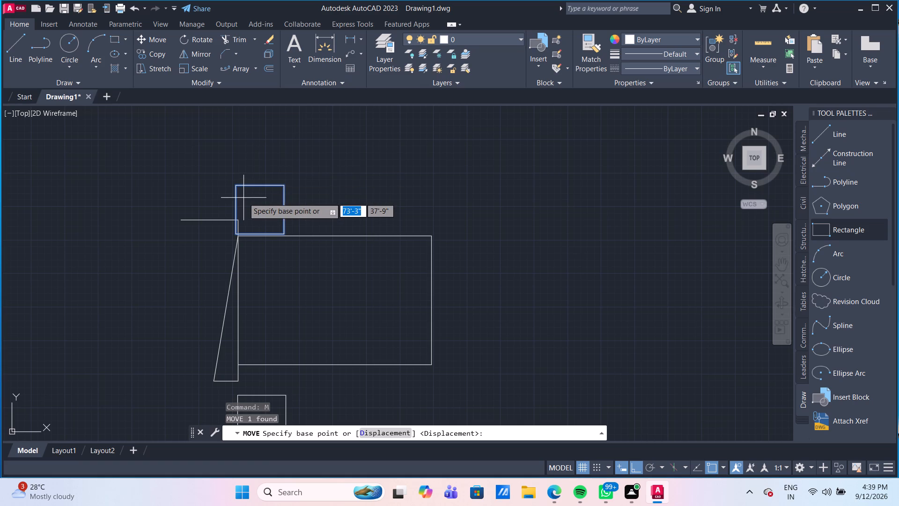
scroll(243, 198, "up", 1)
scroll(229, 263, "up", 2)
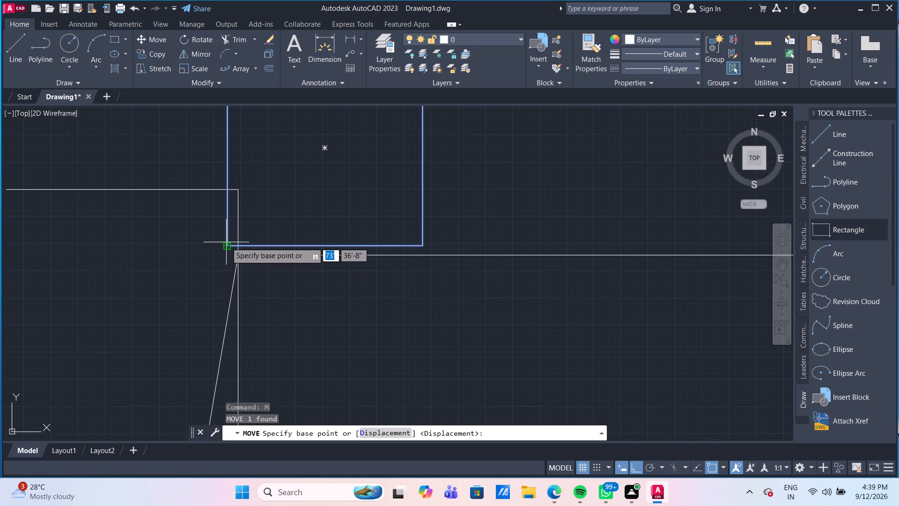
left_click(226, 244)
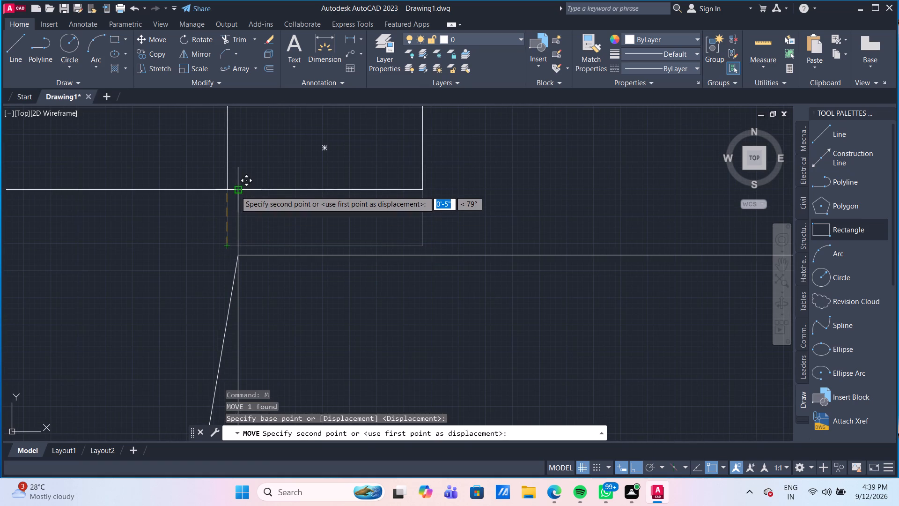
left_click(236, 191)
Move the lower 1'-6" square north so its top edge meets the guide line 6" below the rectangle.
scroll(255, 258, "down", 4)
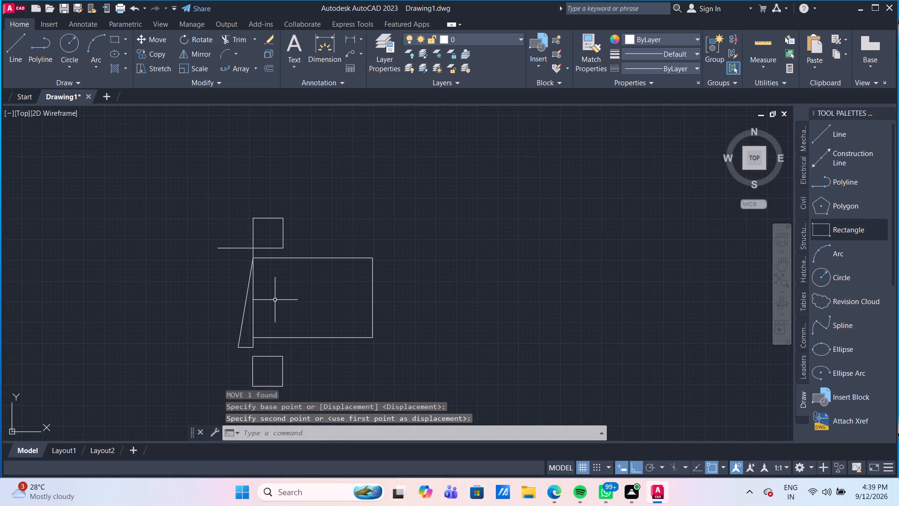
middle_click_drag(274, 299, 240, 201)
scroll(248, 250, "up", 2)
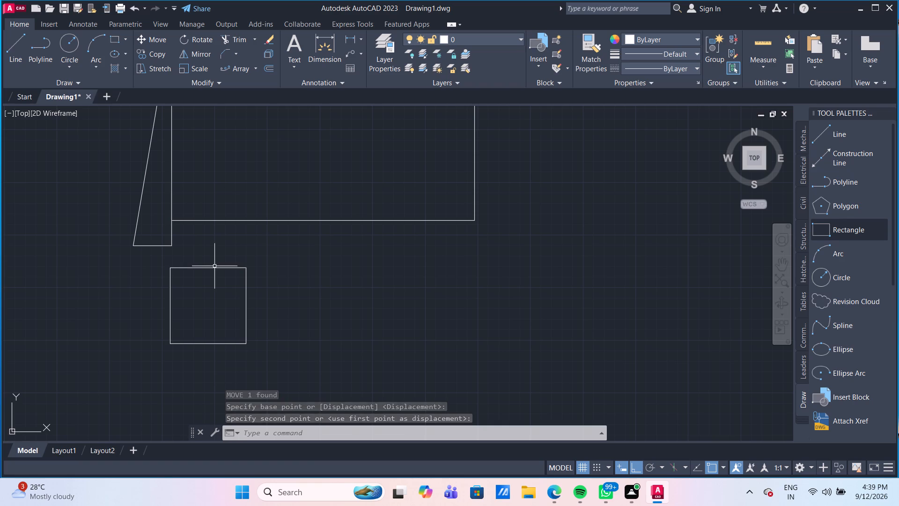
left_click(215, 267)
key("m")
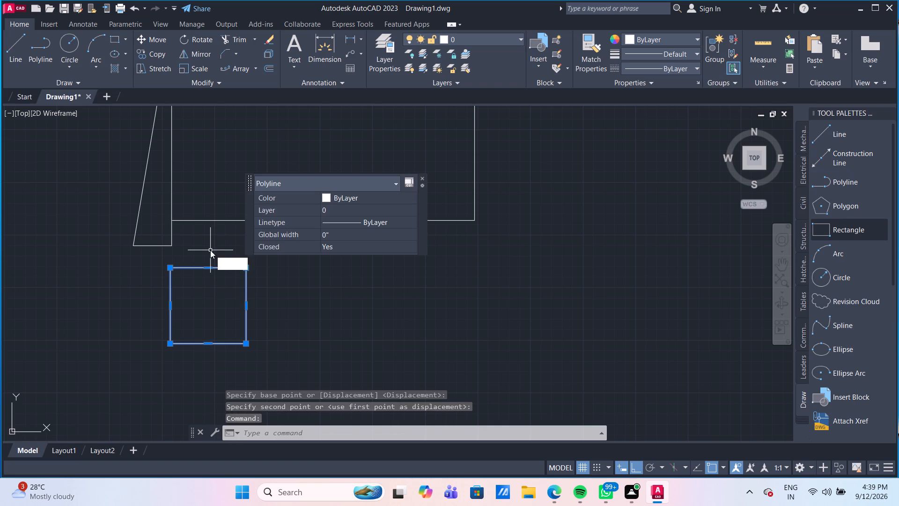
key("Return")
left_click(174, 268)
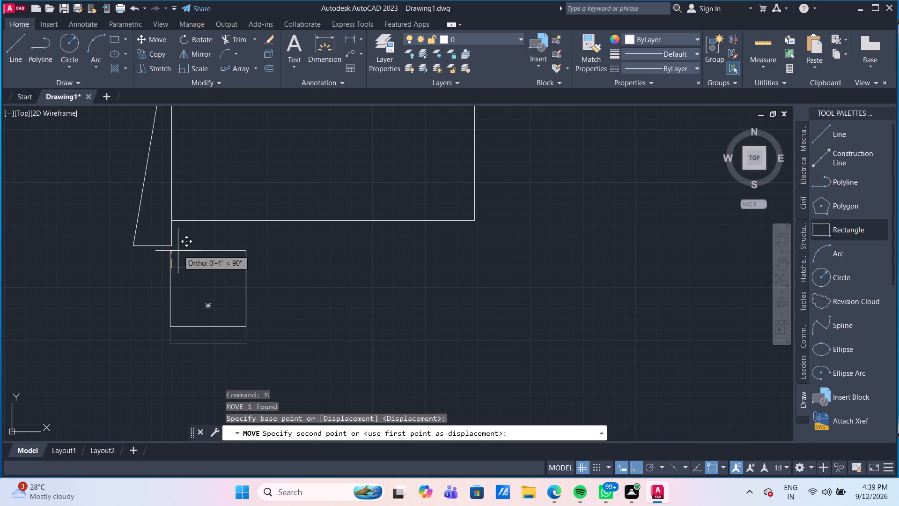
left_click(172, 243)
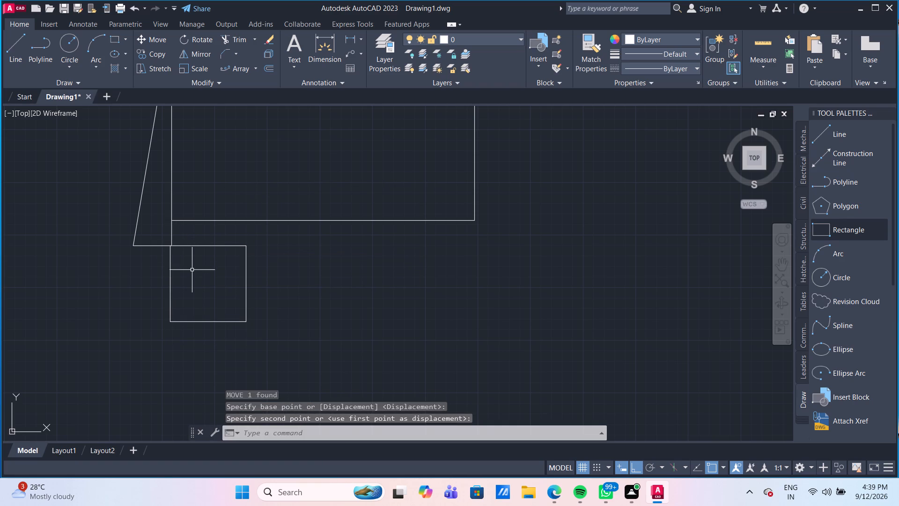
Move the lower square slightly east so its northwest corner meets the end of the 6" vertical guide line.
scroll(182, 261, "up", 3)
left_click(160, 248)
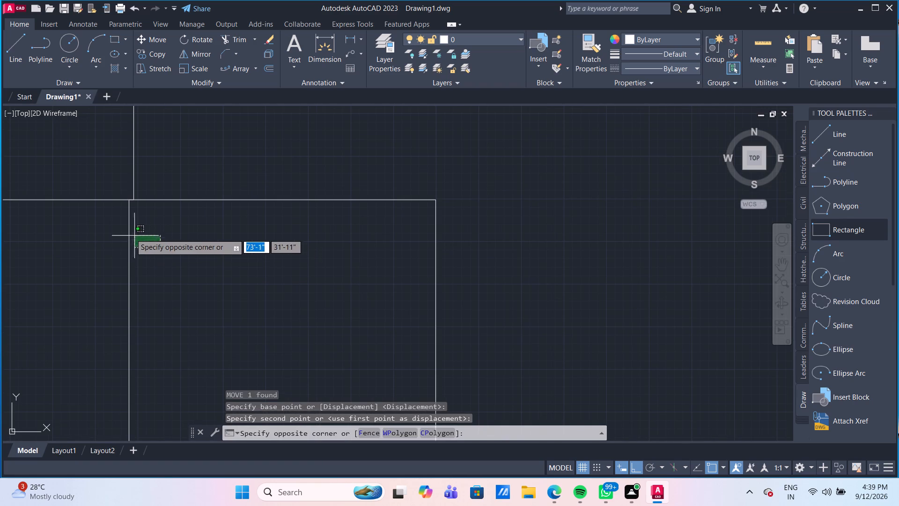
left_click(117, 231)
key("m")
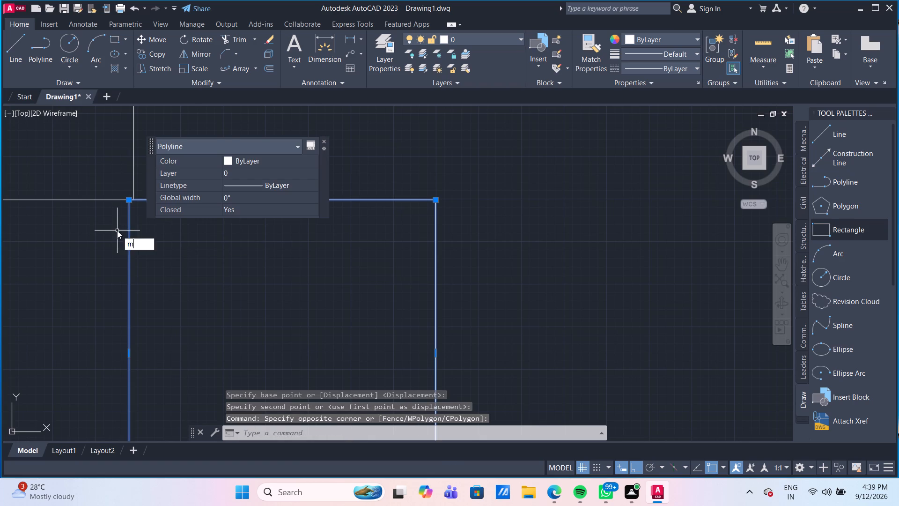
key("Return")
scroll(120, 221, "up", 2)
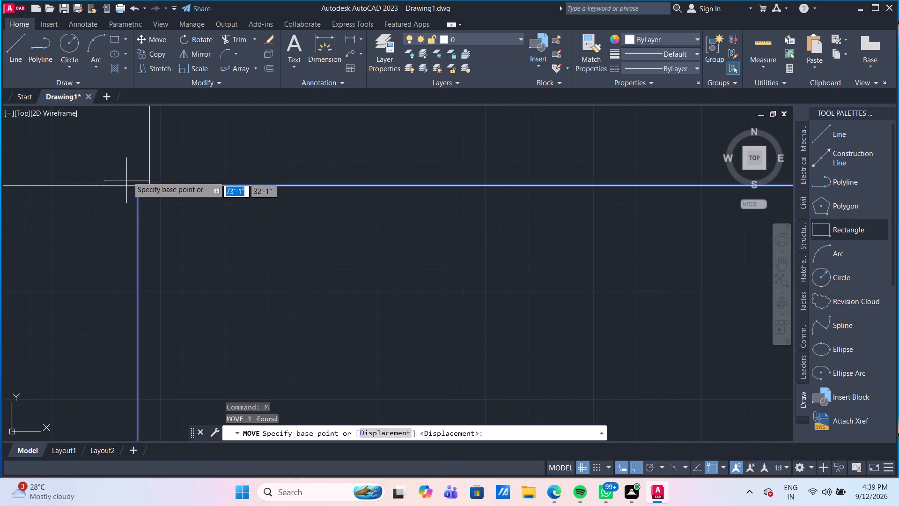
left_click(139, 187)
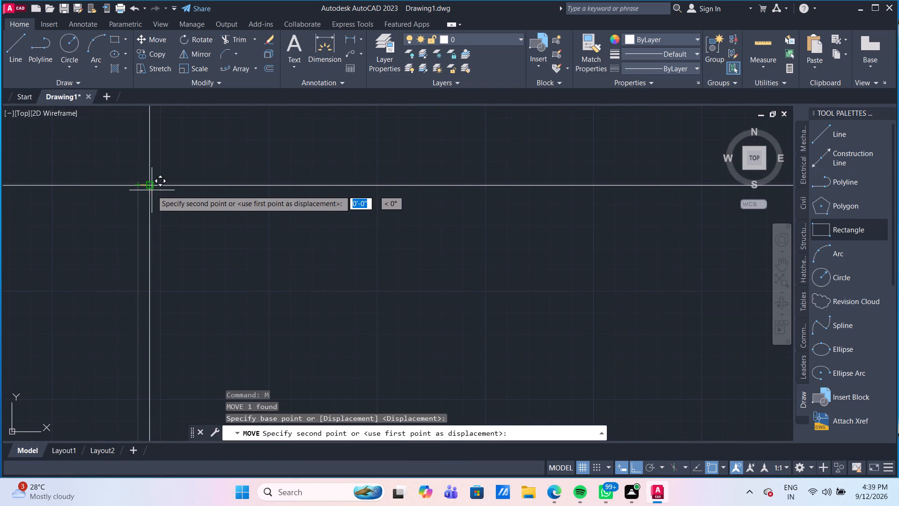
left_click(150, 187)
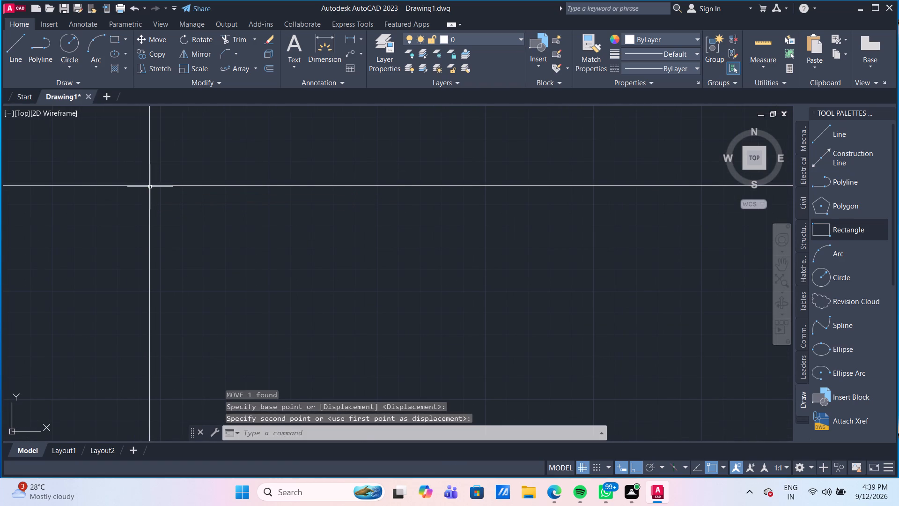
Erase the five guide lines at the west side of the 6' by 4' rectangle.
scroll(150, 187, "down", 8)
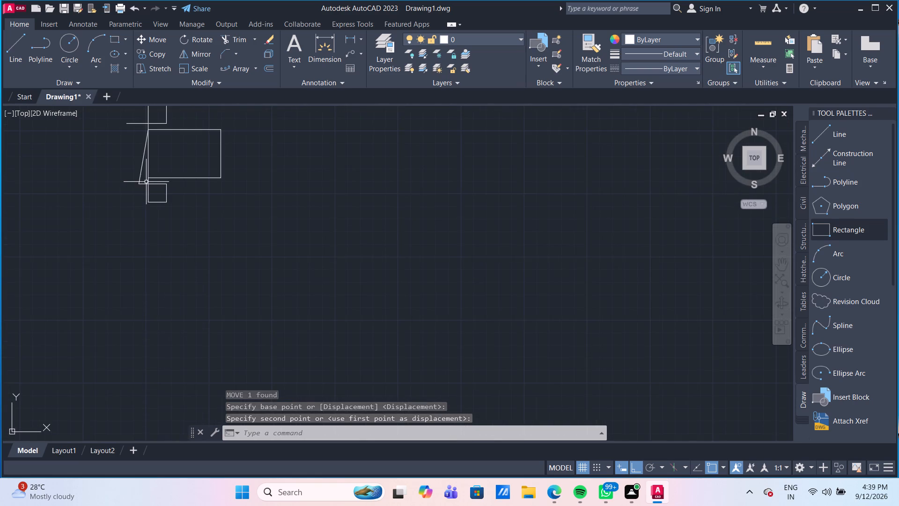
middle_click_drag(146, 182, 161, 230)
scroll(161, 230, "up", 2)
left_click_drag(151, 243, 146, 238)
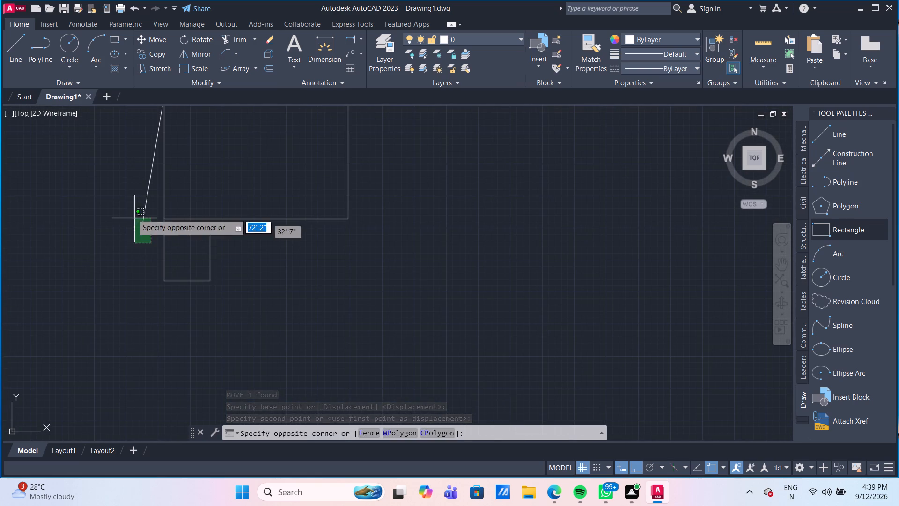
left_click(131, 201)
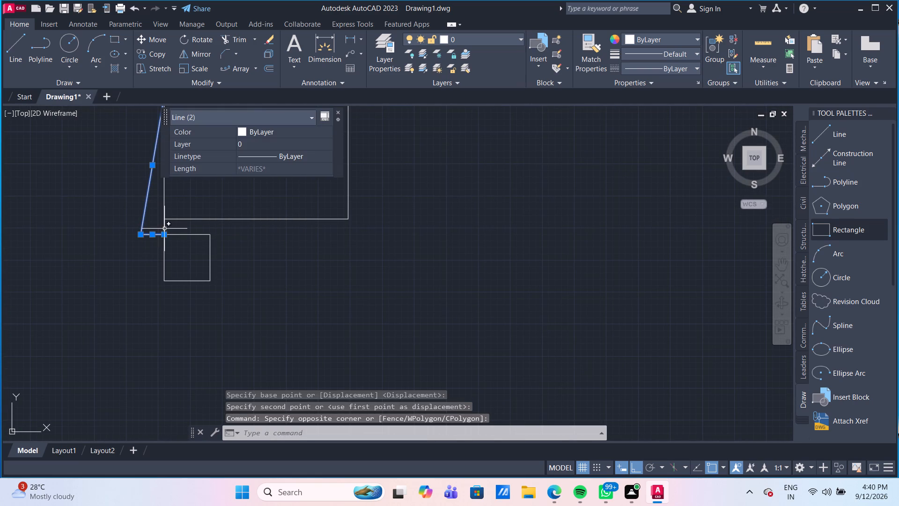
left_click(163, 225)
scroll(151, 186, "down", 2)
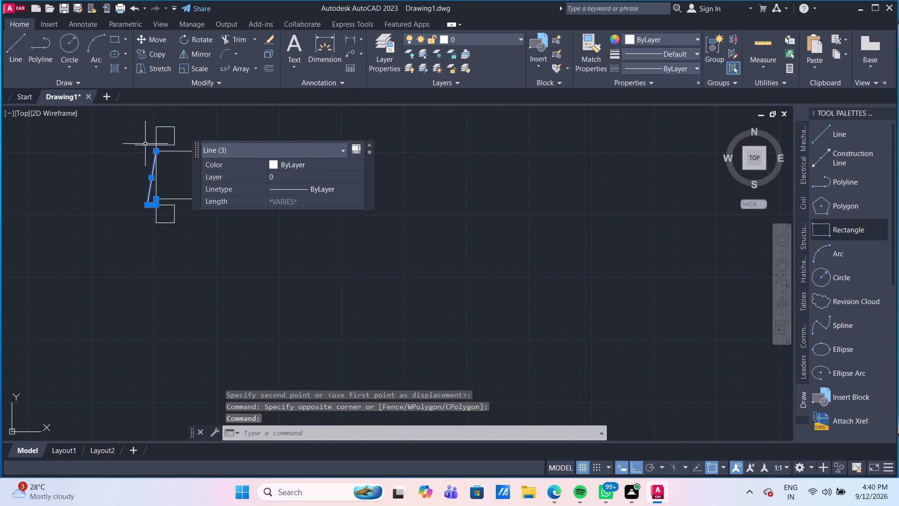
scroll(145, 142, "up", 3)
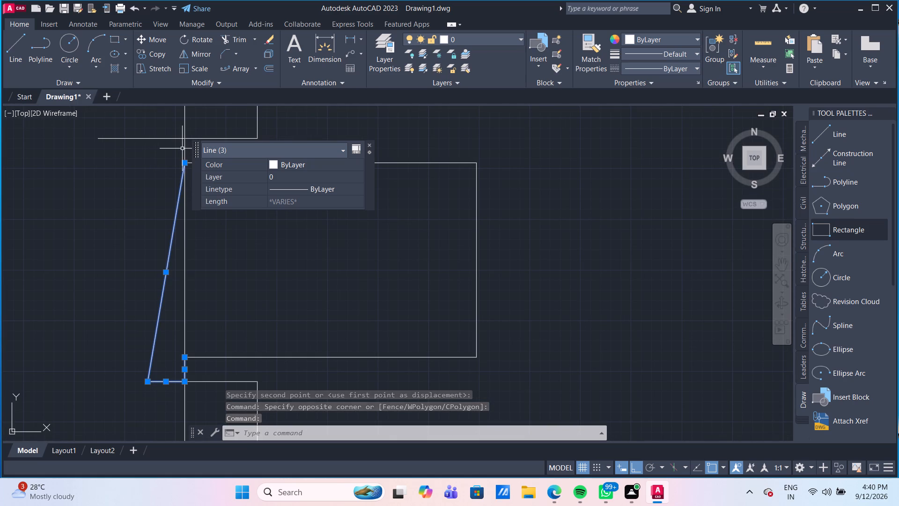
left_click(184, 149)
left_click(164, 140)
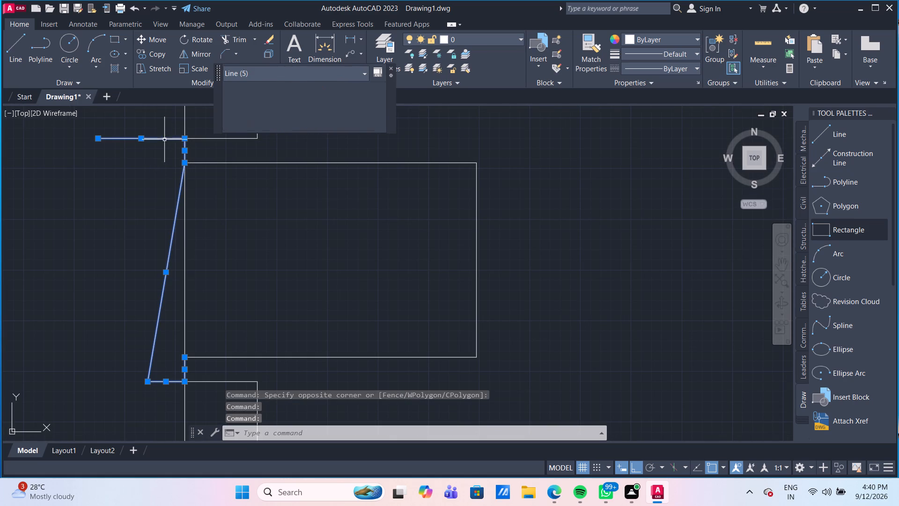
key("Delete")
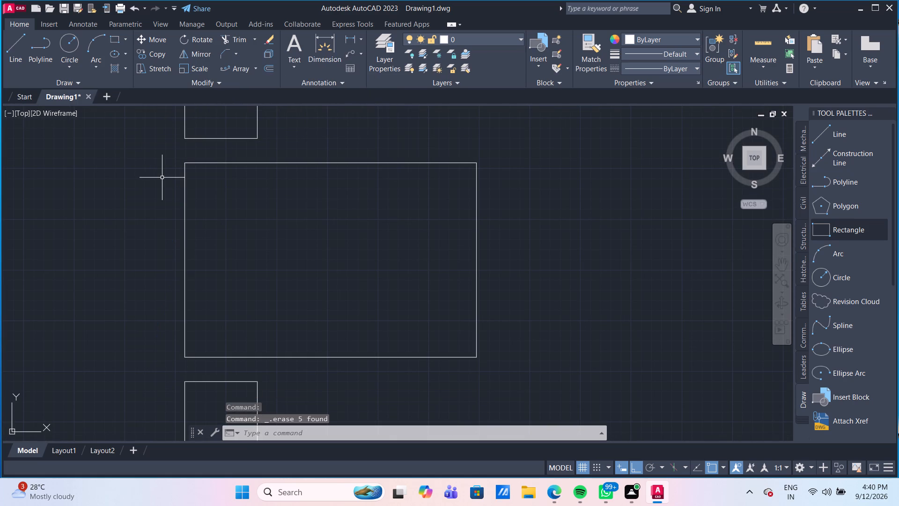
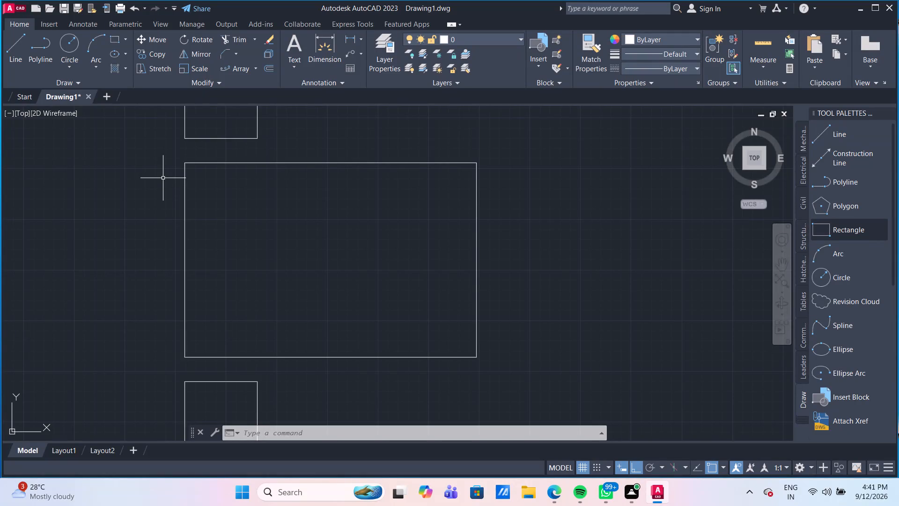
Draw a 3'-6" wide by 1'-6" high rectangle inside the northwest area of the 6' by 4' rectangle.
left_click(114, 38)
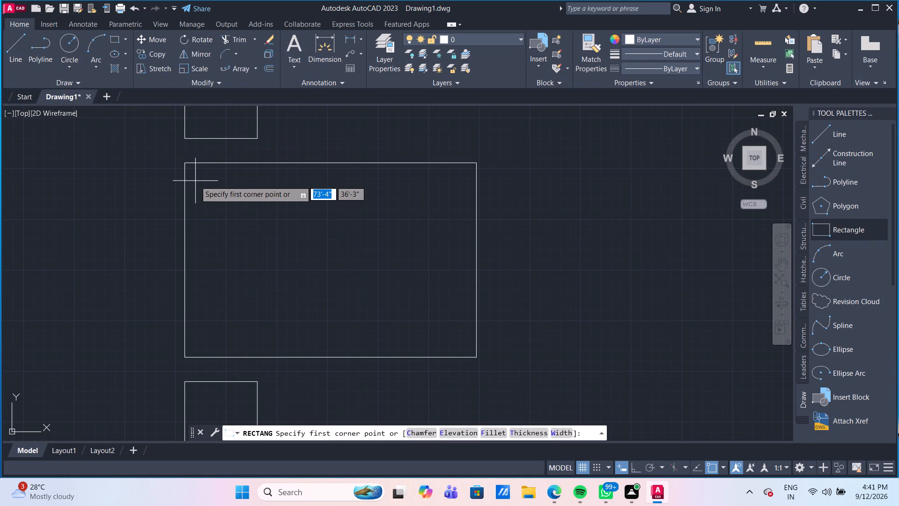
left_click_drag(195, 181, 210, 213)
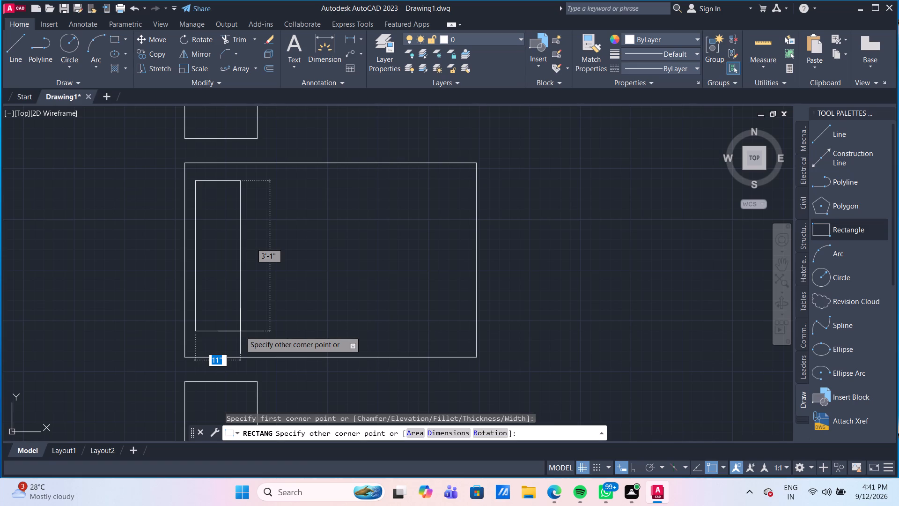
type("3'6")
key("shift+quotedbl")
key("Tab")
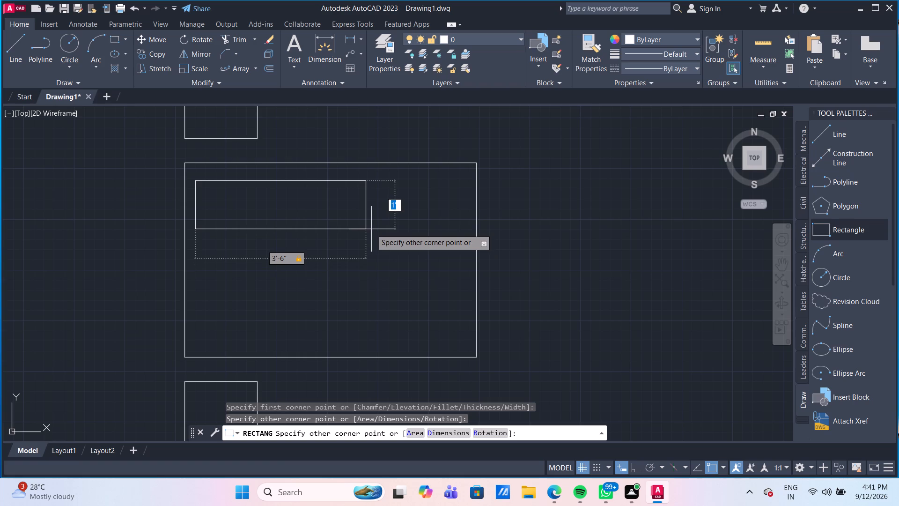
type("1'6\"")
key("Return")
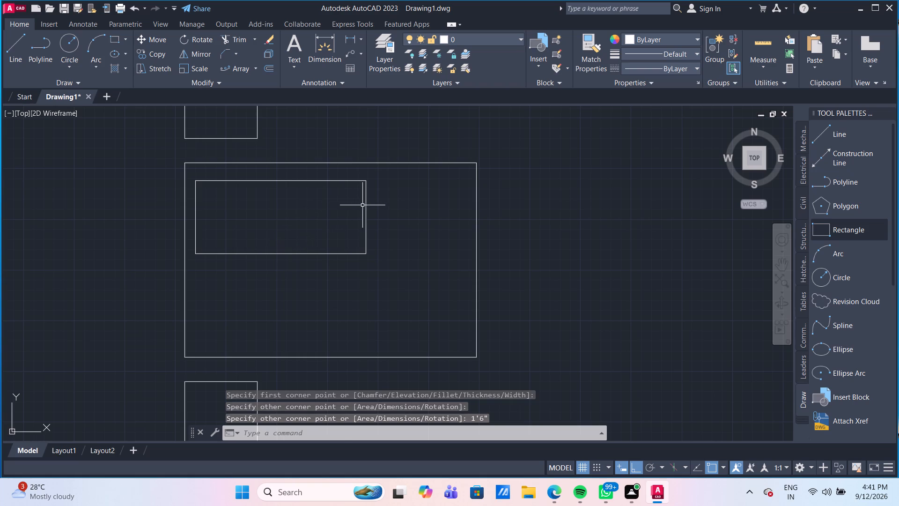
left_click(368, 208)
left_click(358, 209)
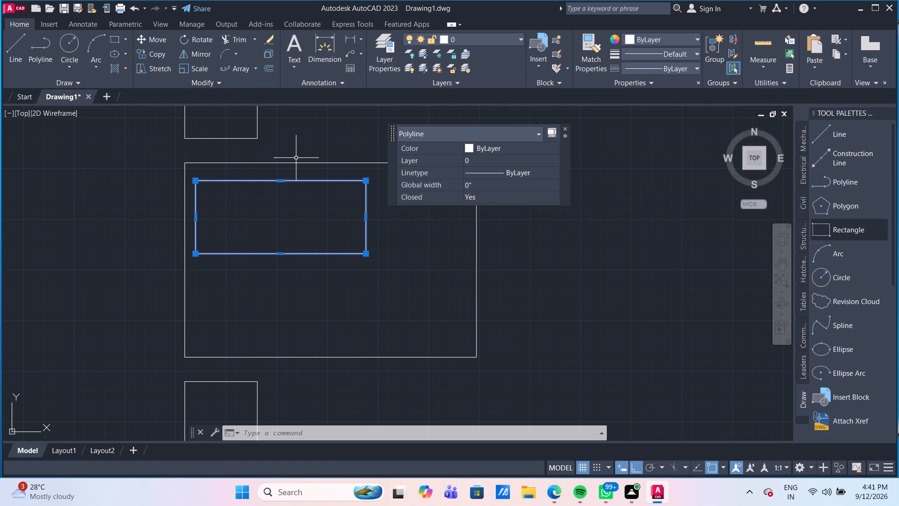
key("Escape")
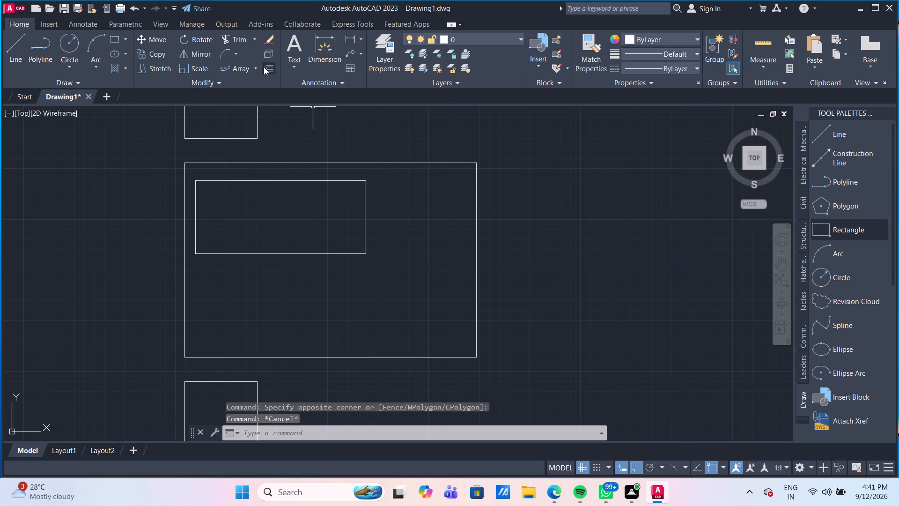
Offset the west and south edges of the 6' by 4' rectangle 3" inward as guide lines.
left_click(267, 68)
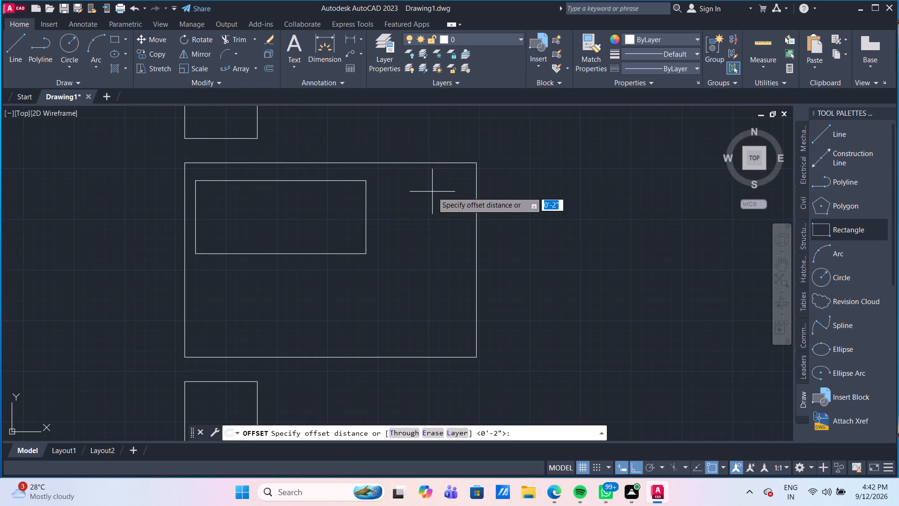
key("0")
key("BackSpace")
type("3\"")
key("Return")
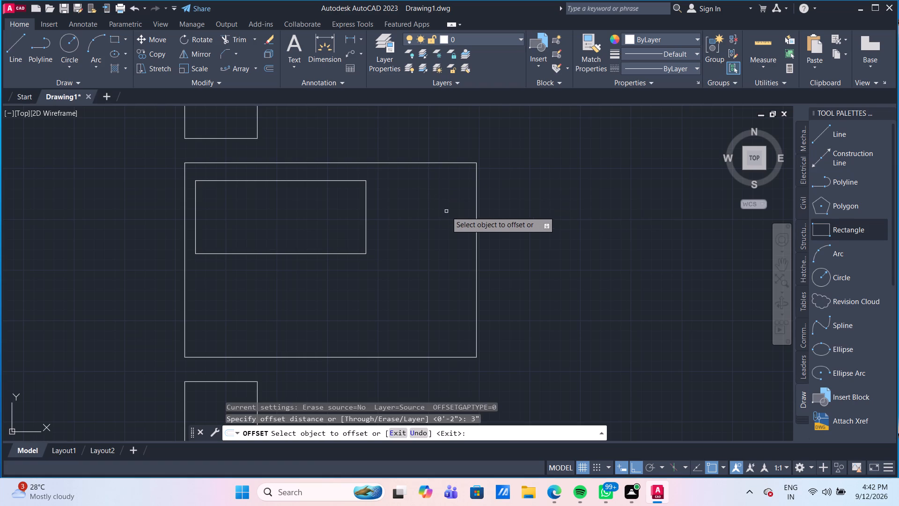
left_click_drag(184, 314, 191, 315)
left_click(203, 318)
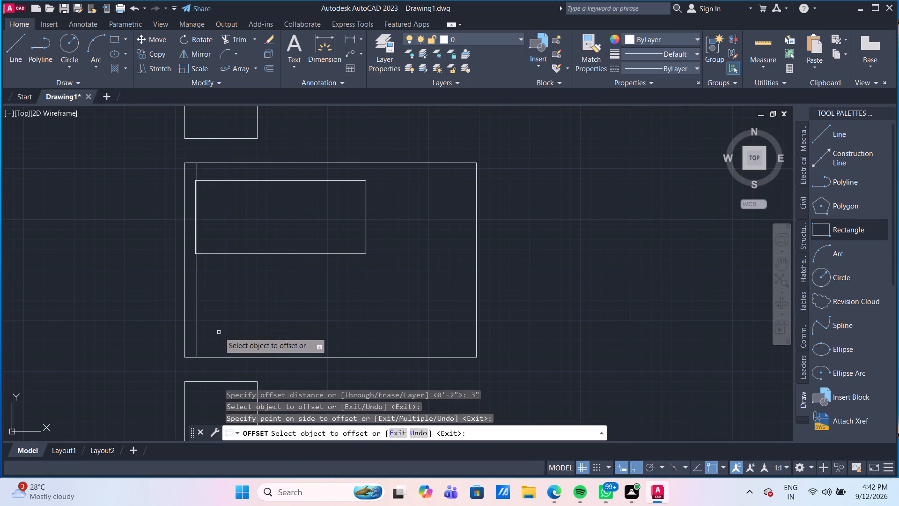
left_click_drag(238, 357, 240, 349)
left_click(251, 320)
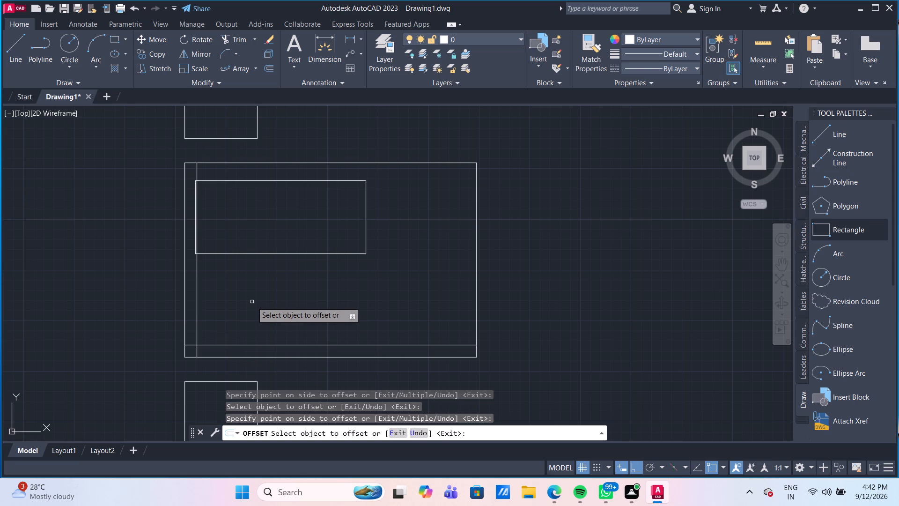
key("Escape")
Rotate the 3'-6" by 1'-6" rectangle about its northeast corner so its long side runs north-south.
left_click_drag(362, 287, 354, 275)
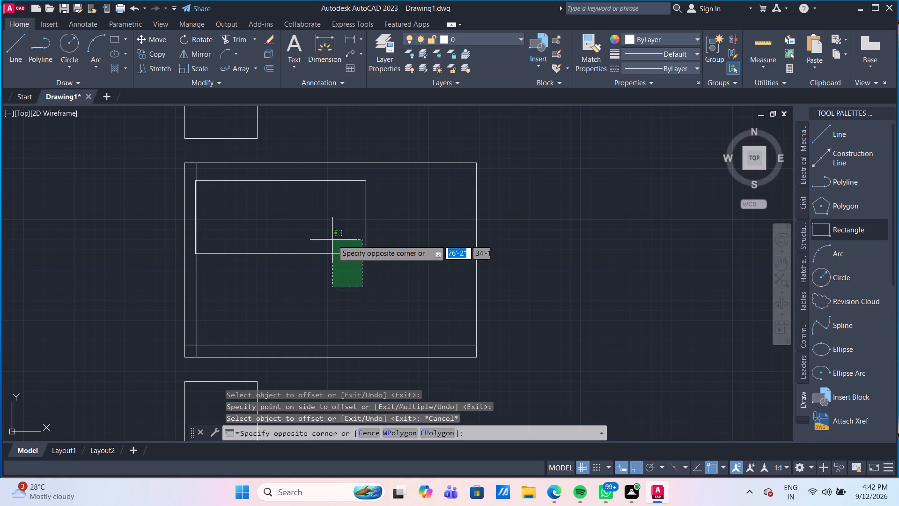
left_click(327, 230)
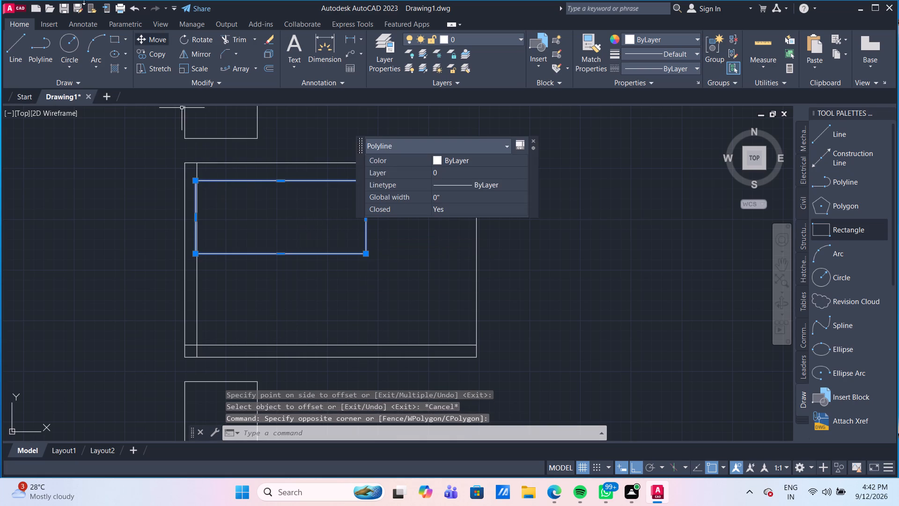
left_click(187, 41)
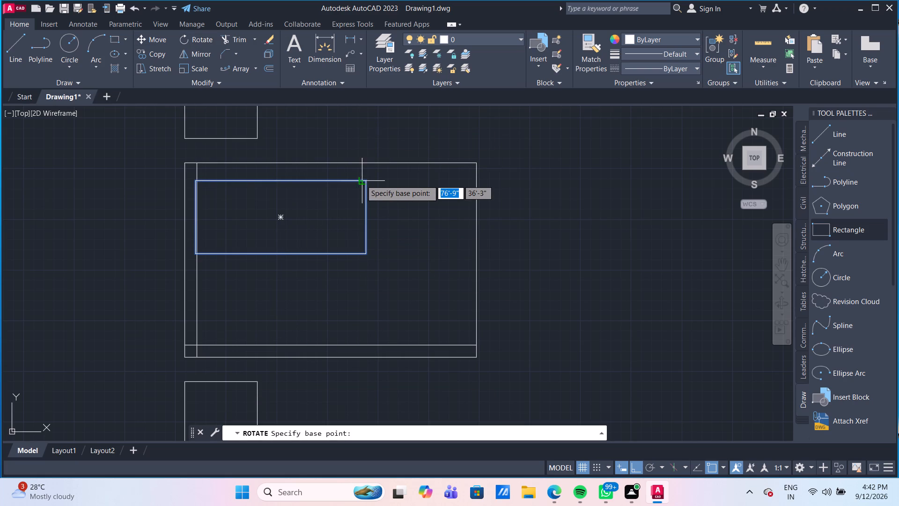
left_click(365, 180)
left_click(347, 266)
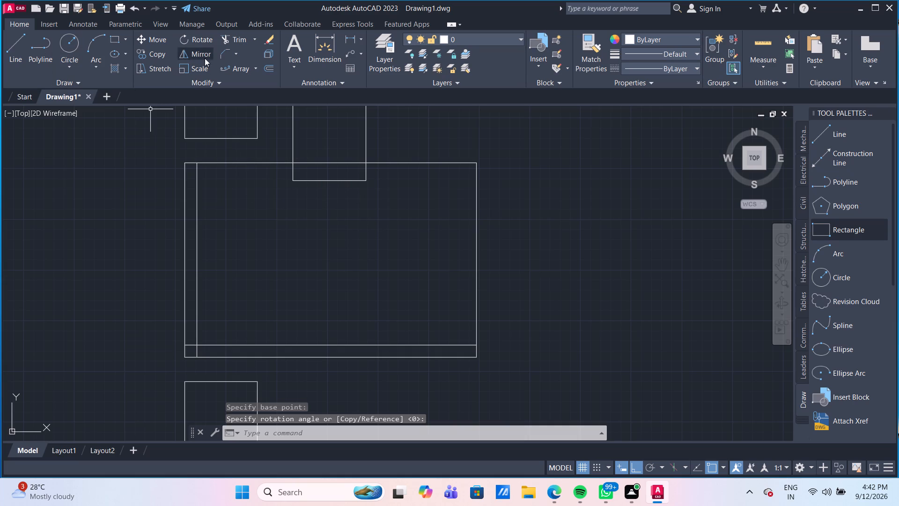
Move the rotated rectangle by its southwest corner to the intersection of the two 3" guide lines.
left_click(155, 37)
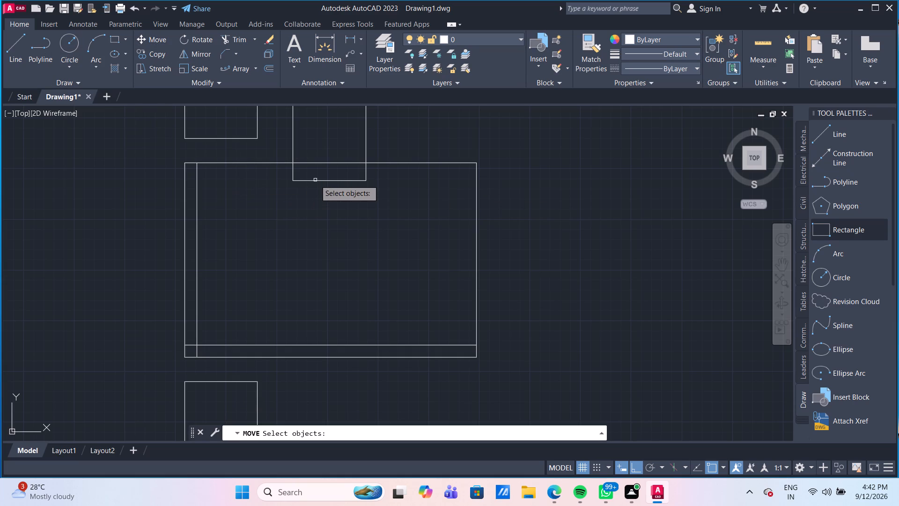
left_click(315, 180)
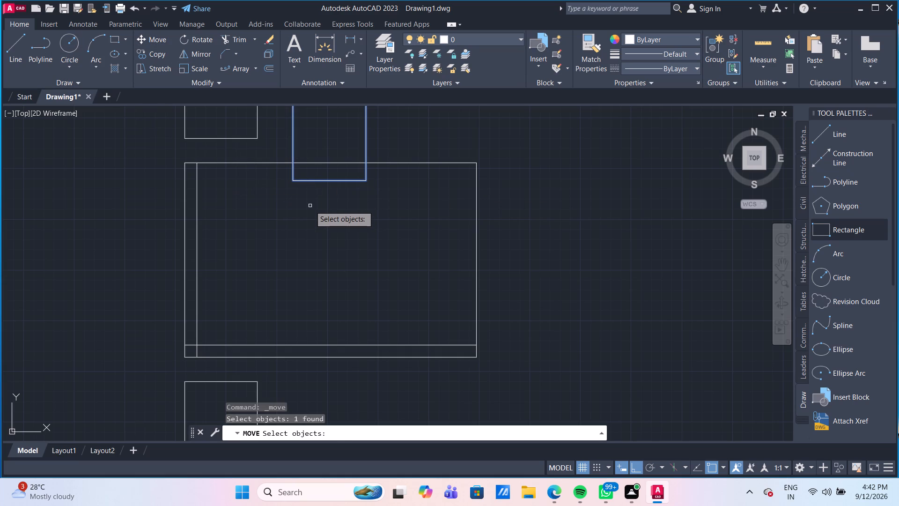
key("Return")
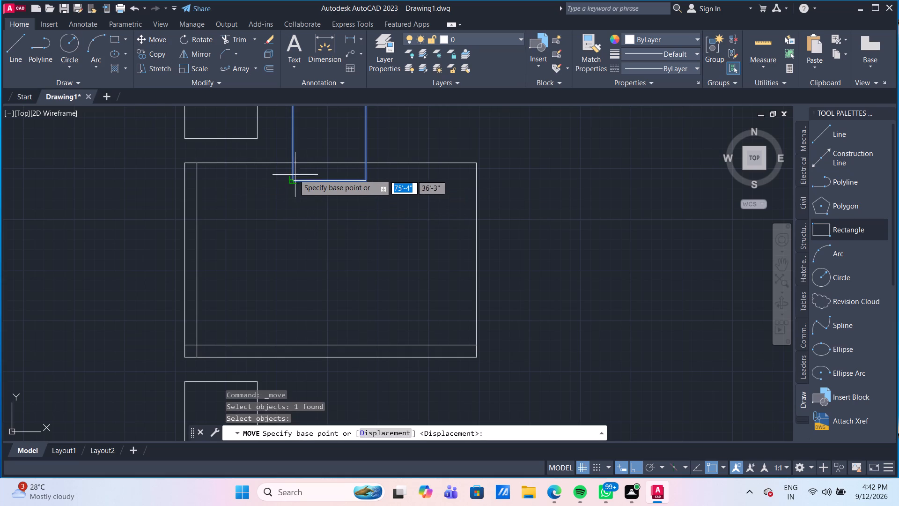
left_click(293, 178)
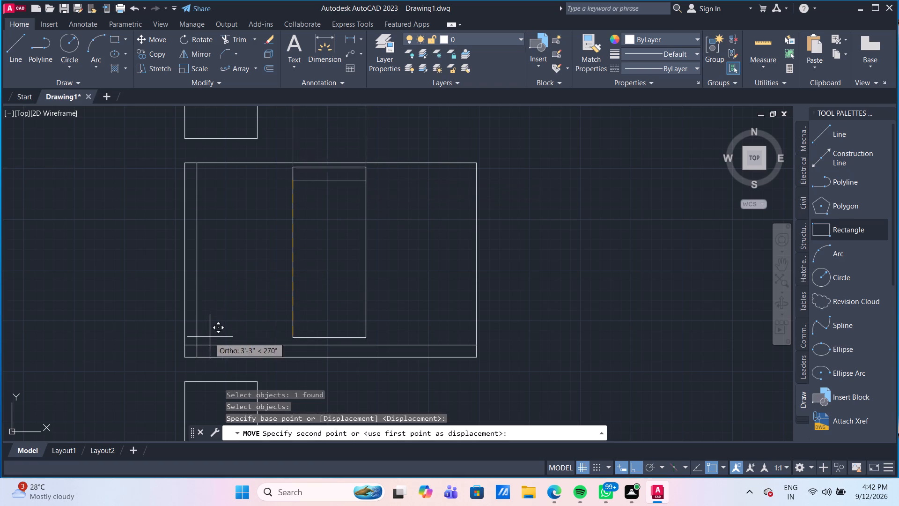
scroll(193, 348, "up", 2)
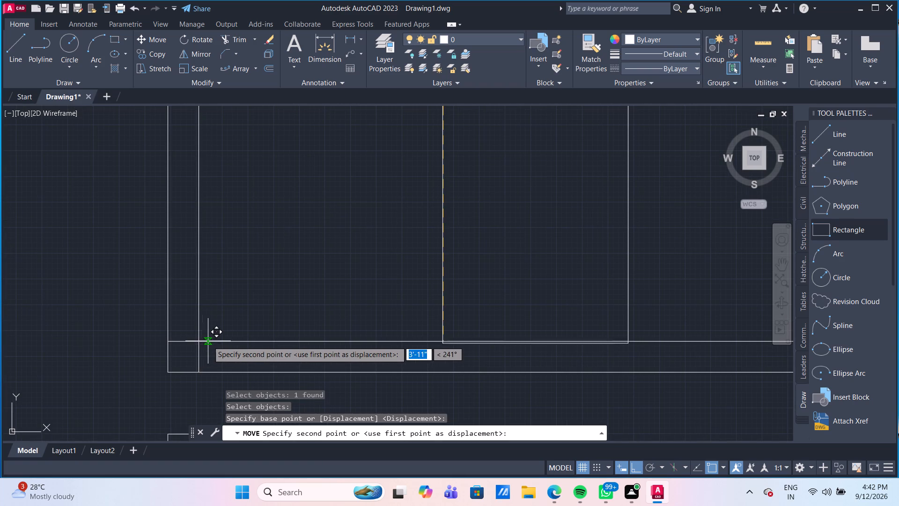
left_click(199, 342)
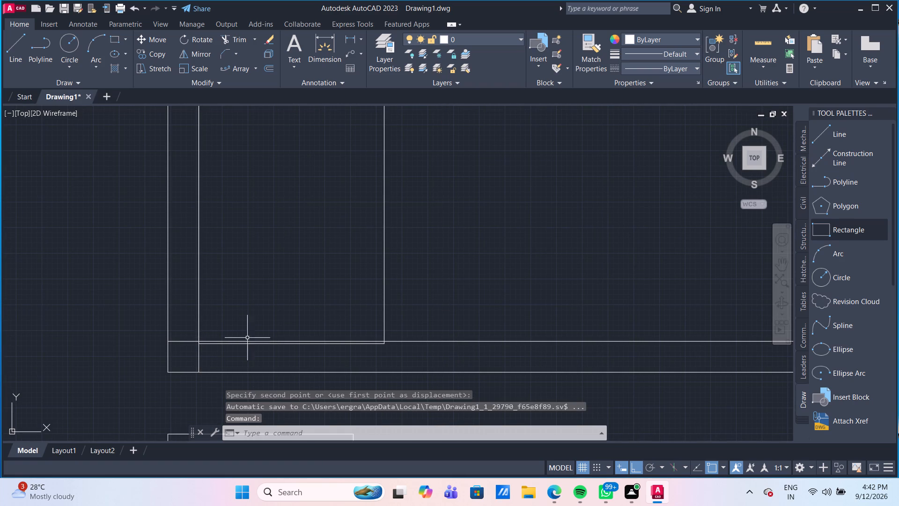
Move the inner rectangle slightly north so its southwest corner meets the guide-line intersection exactly.
scroll(202, 351, "up", 3)
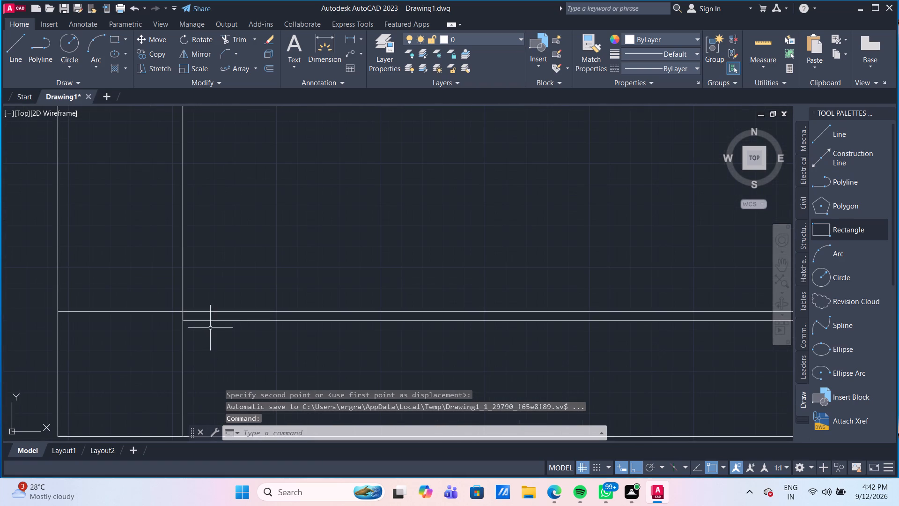
left_click(213, 322)
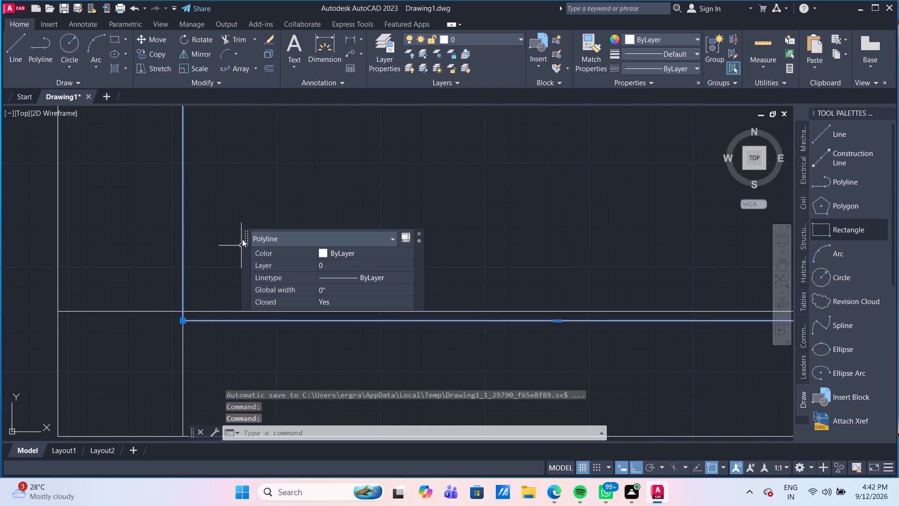
key("m")
key("Return")
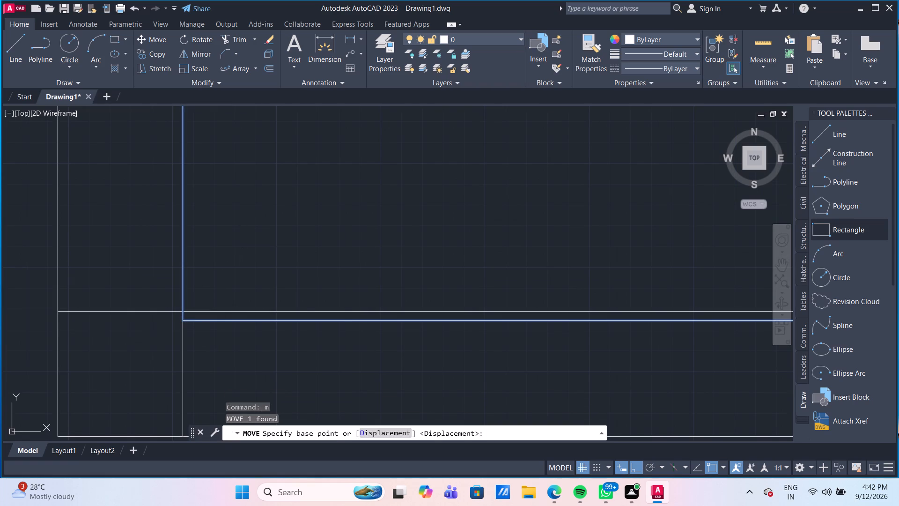
left_click(184, 320)
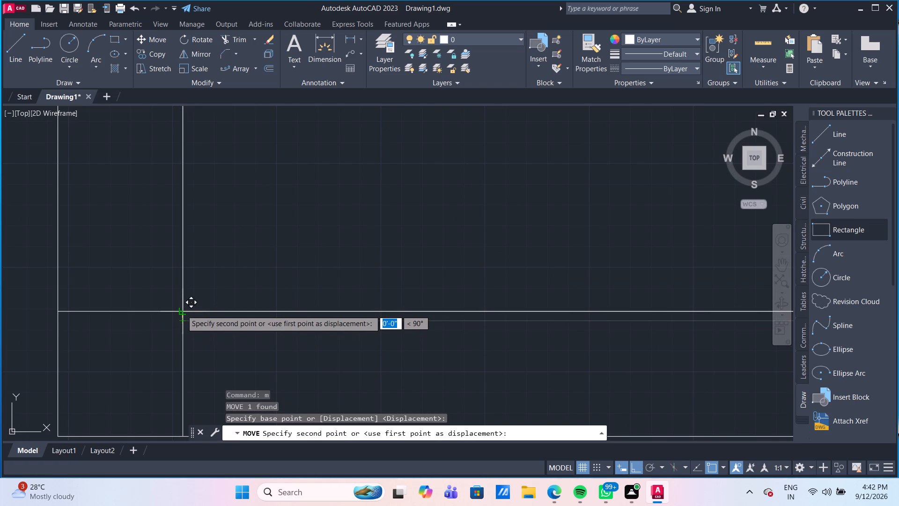
left_click(182, 310)
Erase the two 3" guide lines along the west and south sides of the 6' by 4' rectangle.
scroll(169, 324, "down", 1)
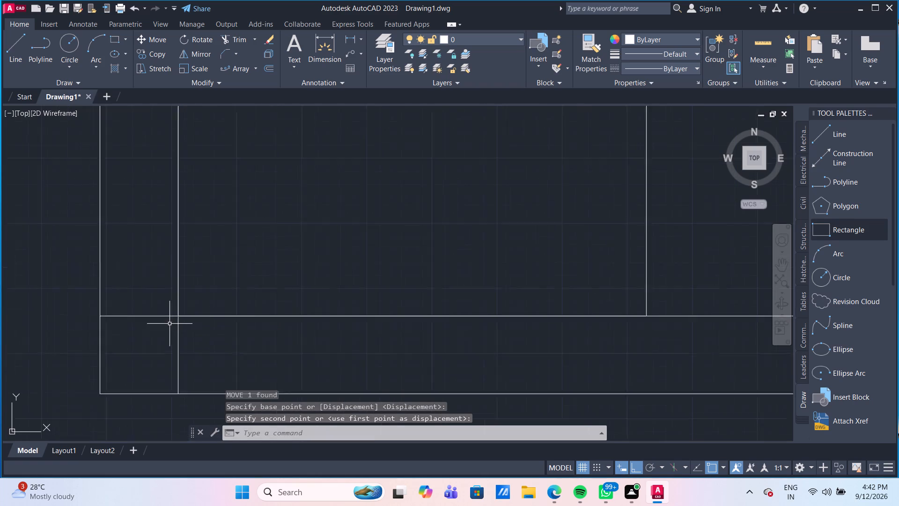
scroll(169, 324, "down", 4)
scroll(180, 320, "up", 2)
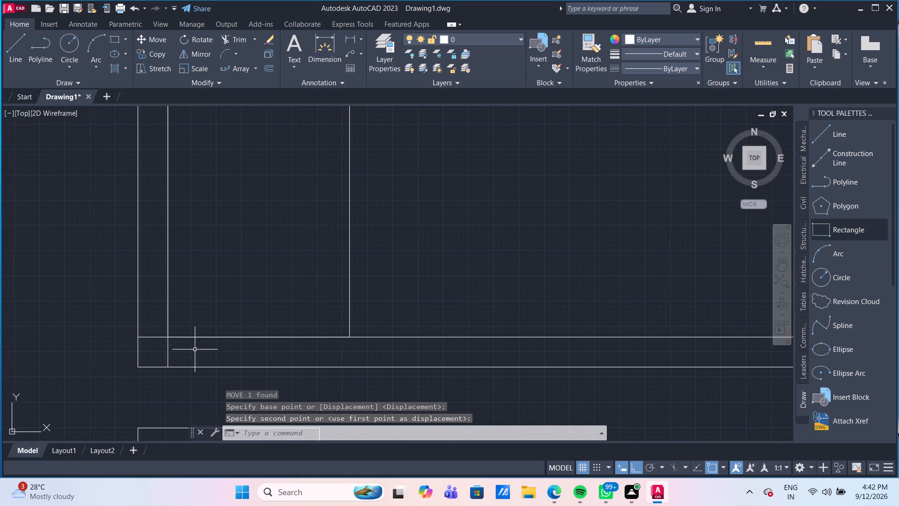
scroll(167, 353, "down", 2)
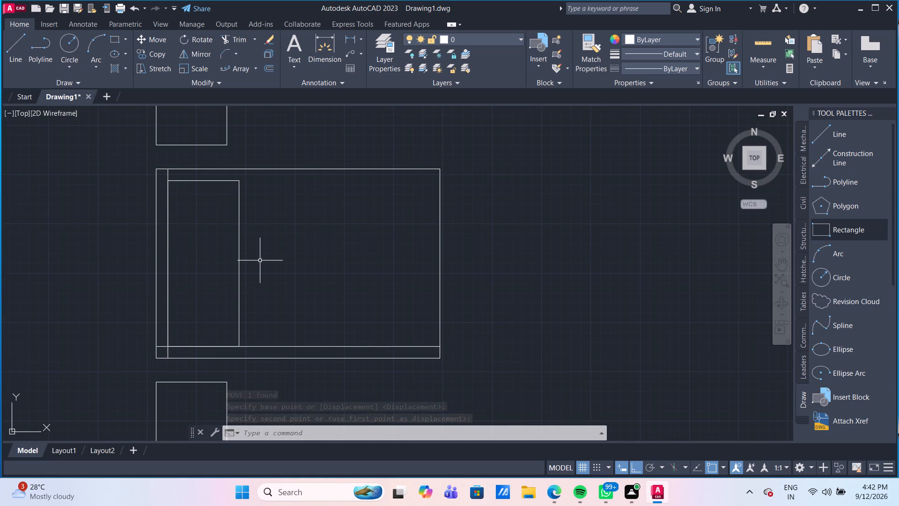
scroll(218, 337, "up", 1)
scroll(152, 346, "up", 3)
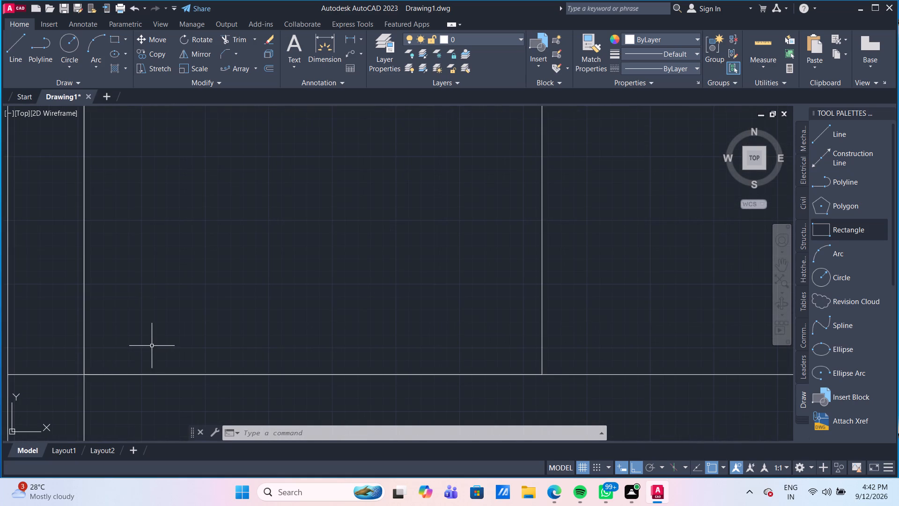
left_click(86, 395)
left_click(77, 392)
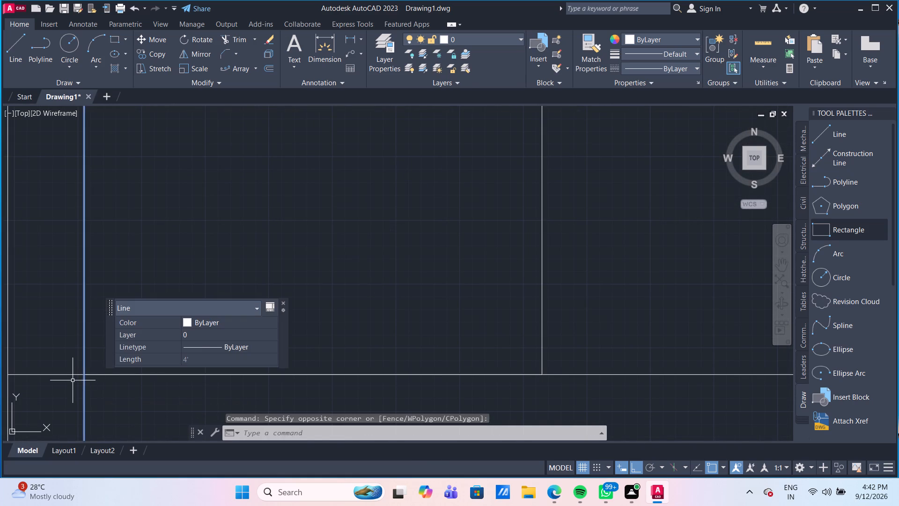
left_click_drag(73, 380, 68, 372)
left_click(31, 338)
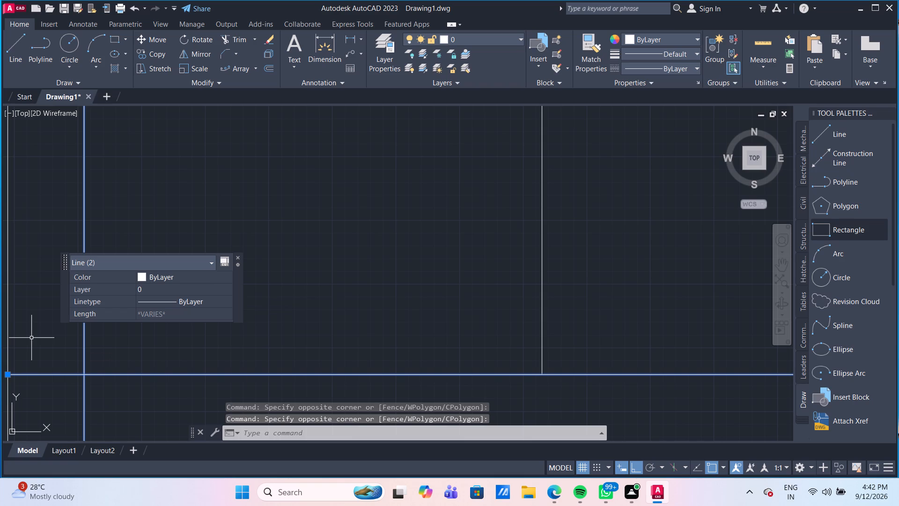
key("Delete")
scroll(262, 236, "down", 6)
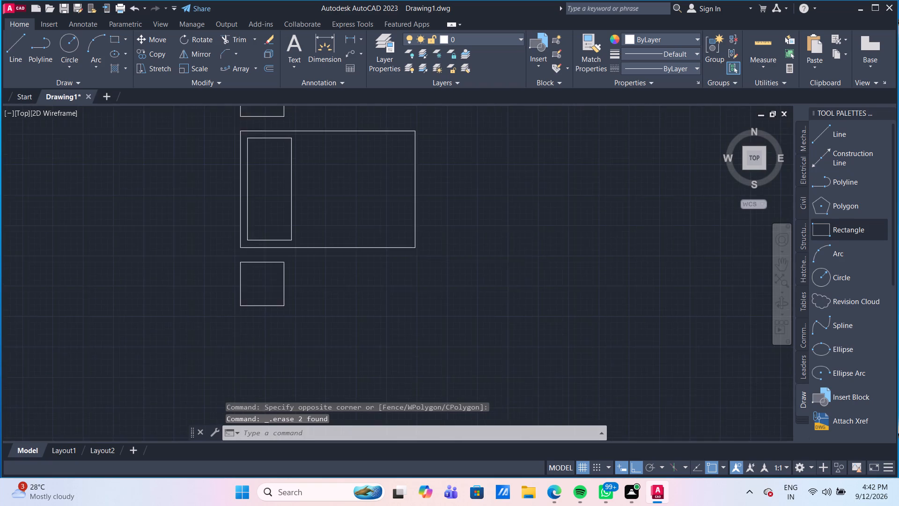
scroll(276, 196, "up", 1)
middle_click_drag(276, 196, 287, 242)
scroll(277, 248, "up", 1)
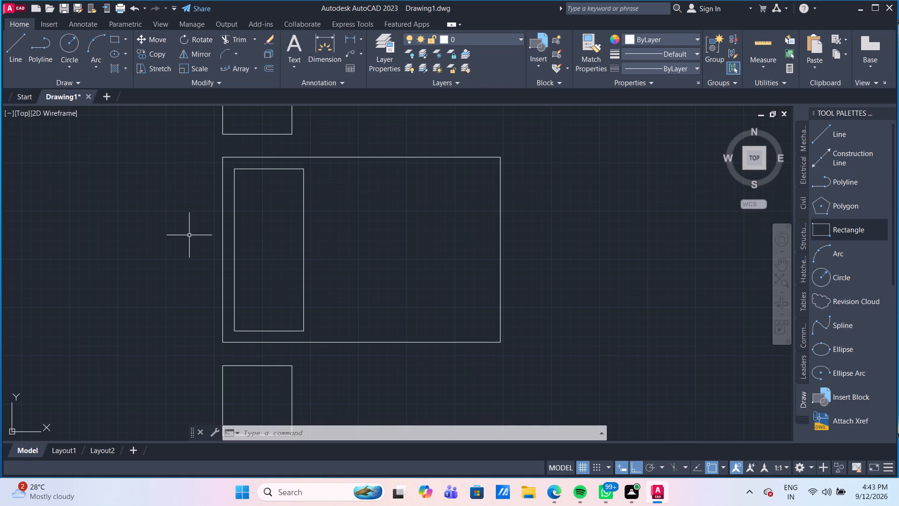
Draw a horizontal line across the inner 3'-6" by 1'-6" rectangle between the midpoints of its long sides.
left_click(14, 46)
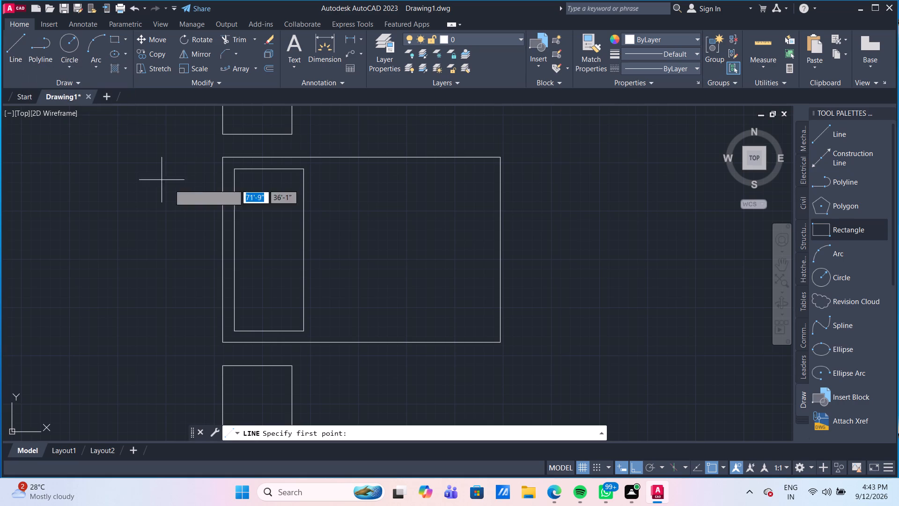
left_click(236, 249)
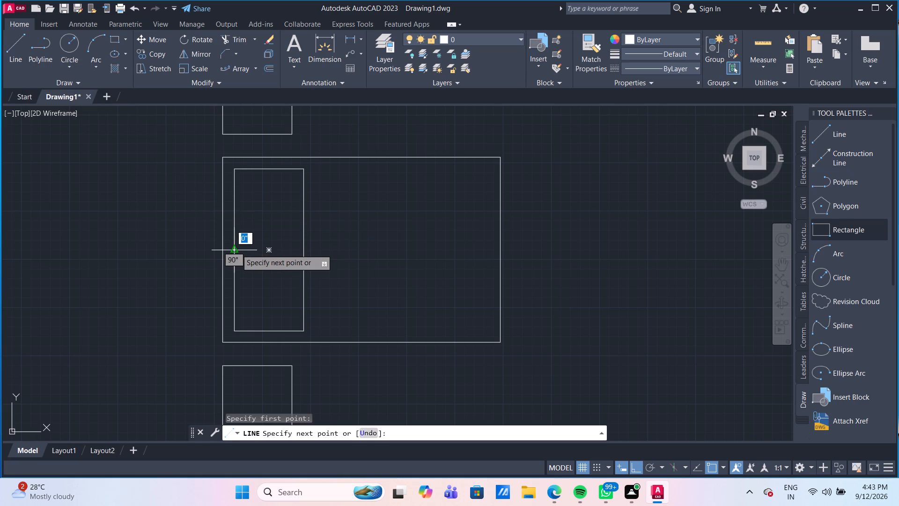
left_click(305, 249)
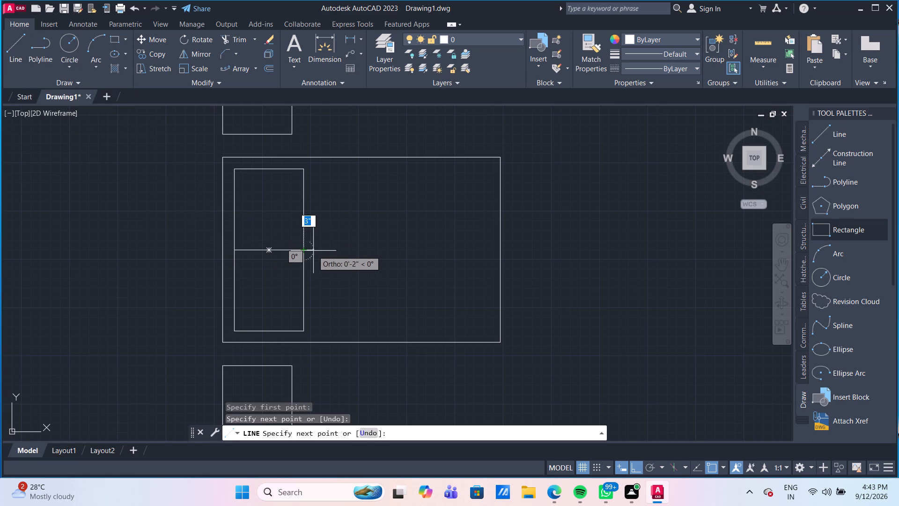
key("Return")
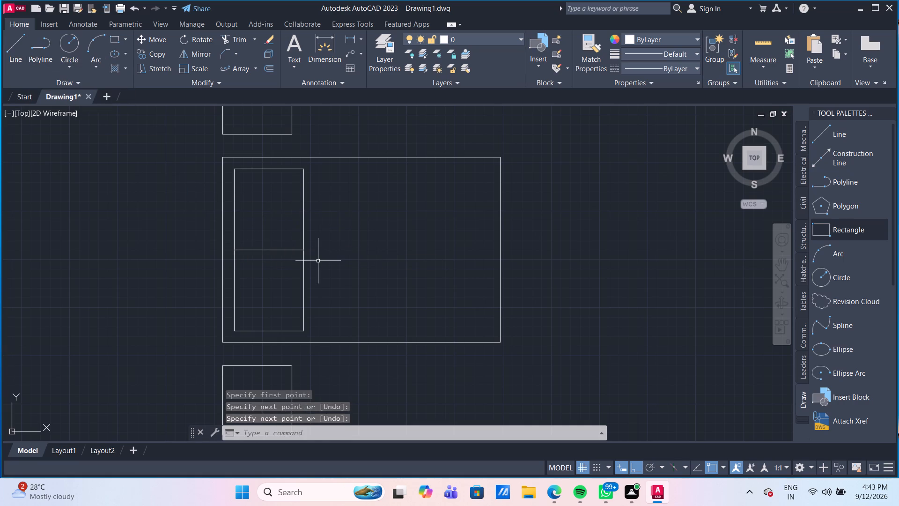
Offset the horizontal midline of the inner rectangle by 0.5" to both the north and south.
key("o")
key("Return")
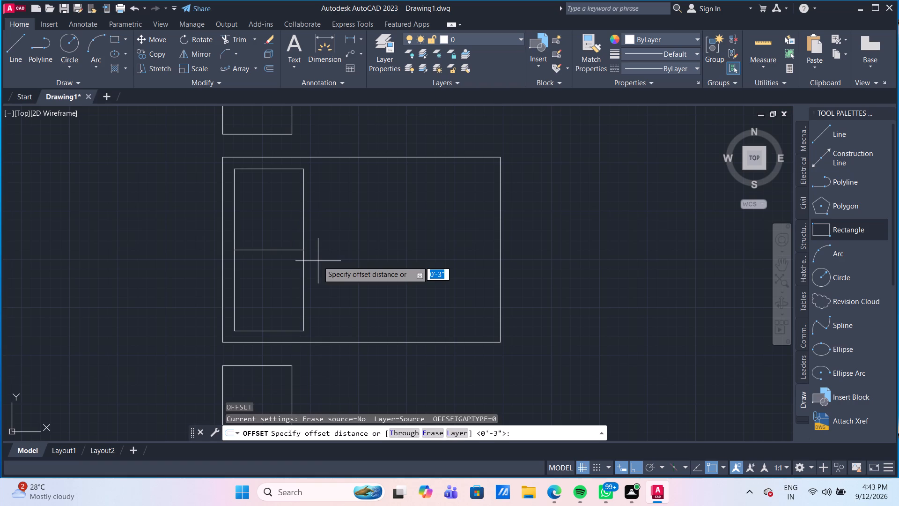
type("0.")
type("5\"")
key("Return")
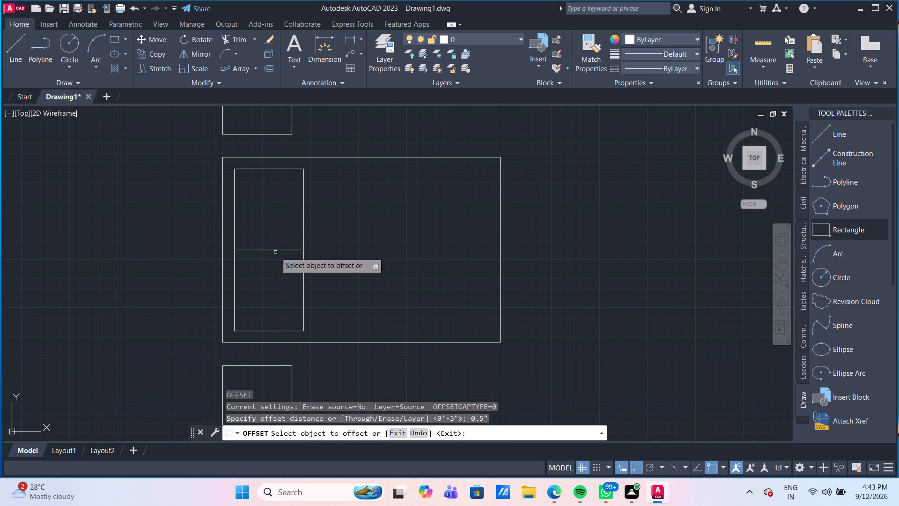
left_click(275, 249)
left_click(283, 233)
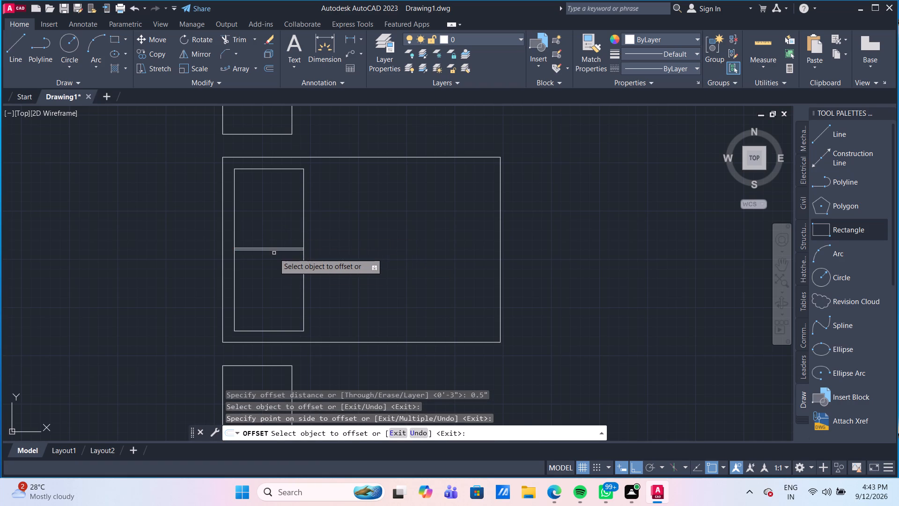
scroll(274, 253, "up", 2)
left_click_drag(277, 245, 281, 259)
left_click(284, 275)
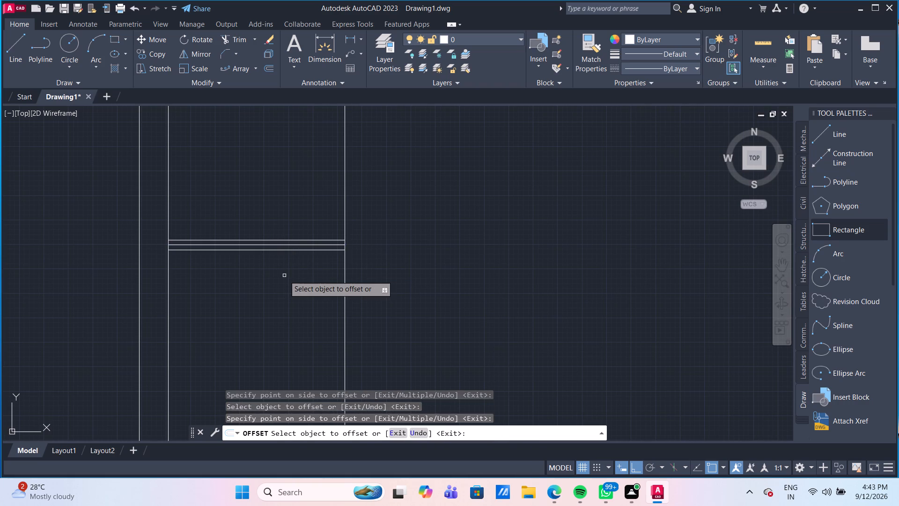
key("Escape")
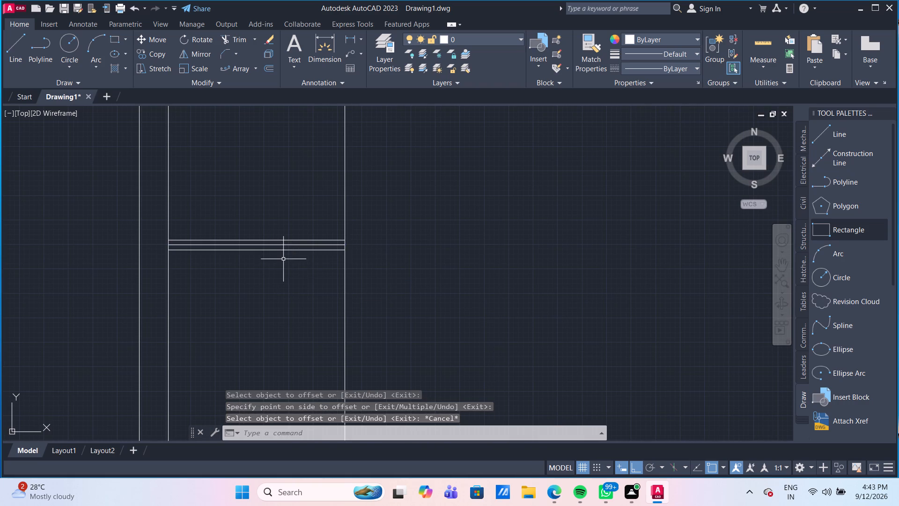
Trim away the original midline between the two offset lines in the inner rectangle.
type("tr")
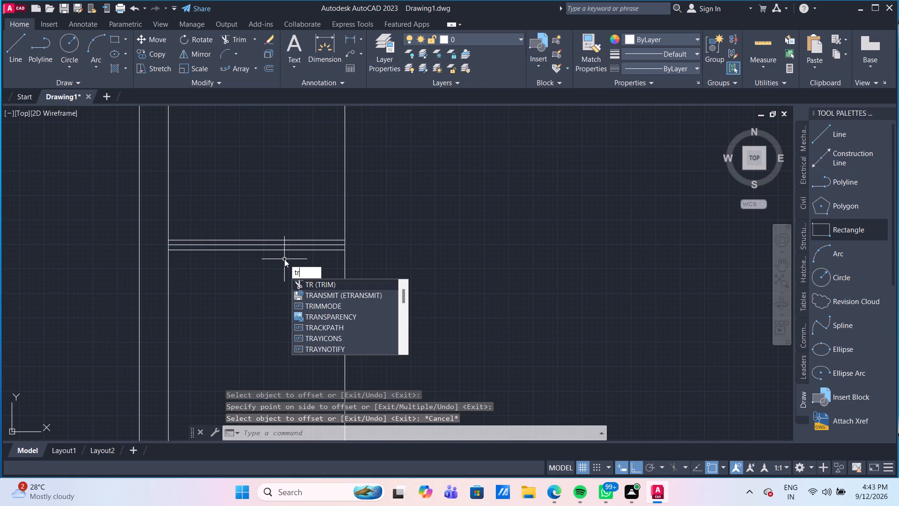
key("Return")
scroll(286, 241, "up", 2)
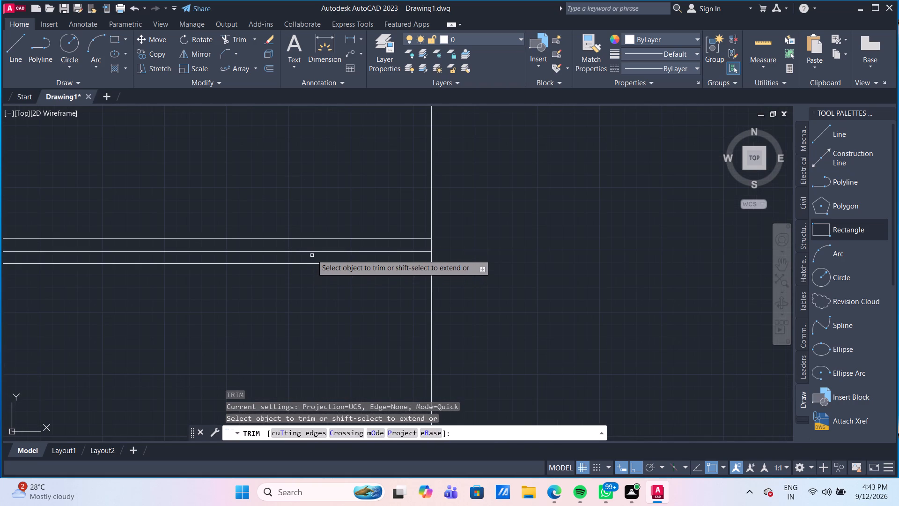
left_click(315, 251)
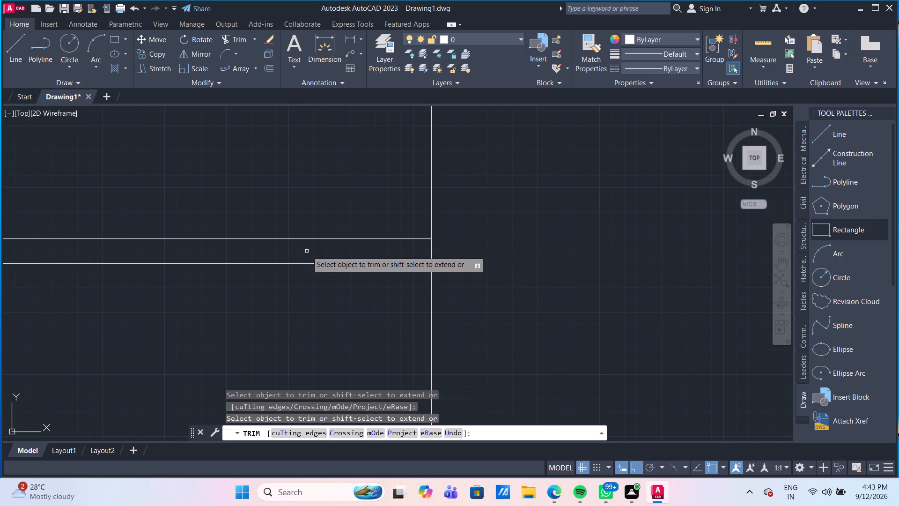
scroll(455, 279, "down", 2)
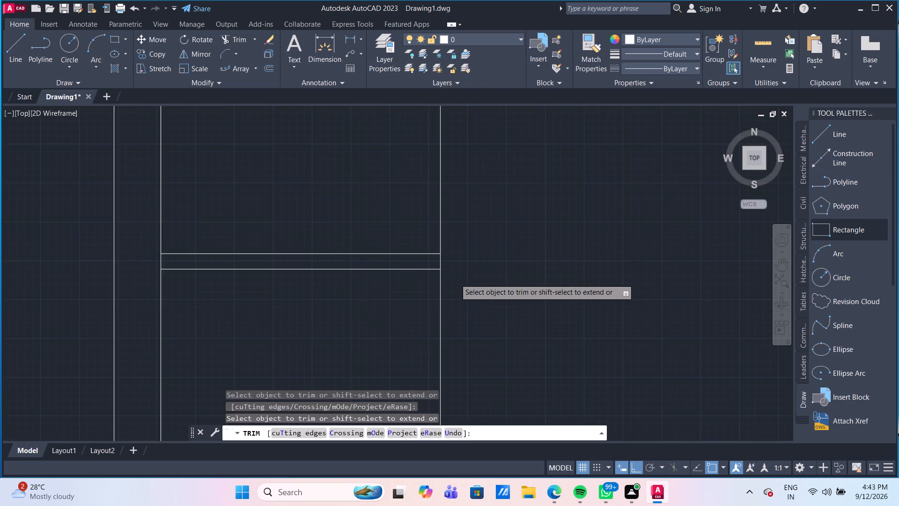
scroll(455, 279, "down", 3)
key("Escape")
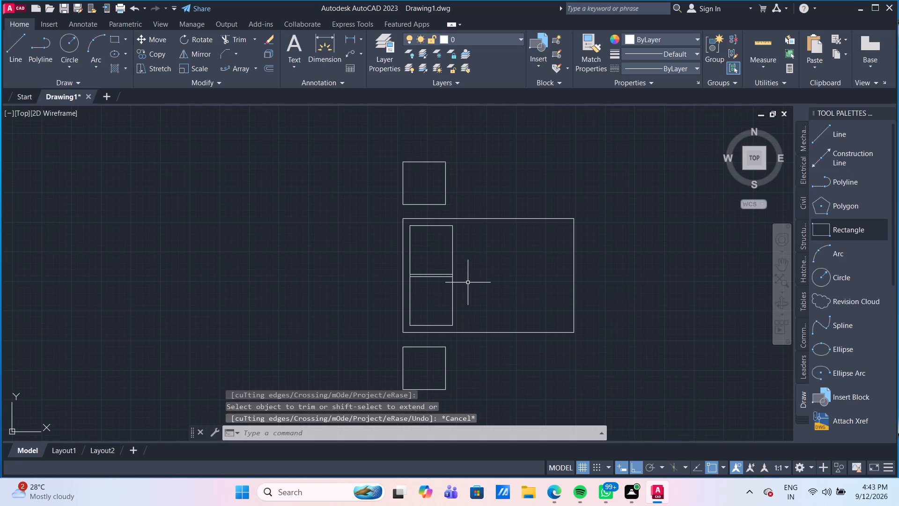
Offset the two horizontal lines outward by 0.5", the upper one to the north and the lower one to the south.
scroll(465, 283, "up", 2)
scroll(463, 283, "down", 4)
scroll(472, 280, "up", 2)
scroll(416, 280, "up", 2)
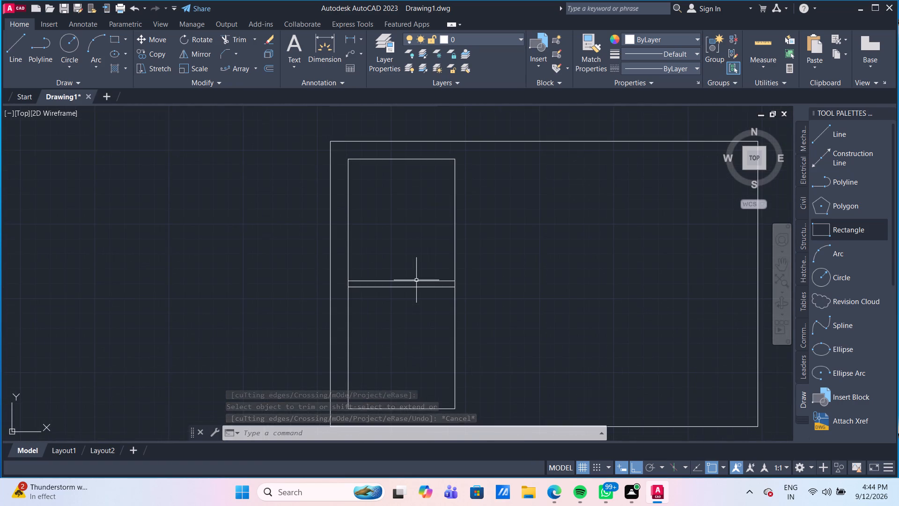
scroll(416, 280, "up", 2)
middle_click_drag(404, 272, 374, 235)
scroll(404, 272, "up", 1)
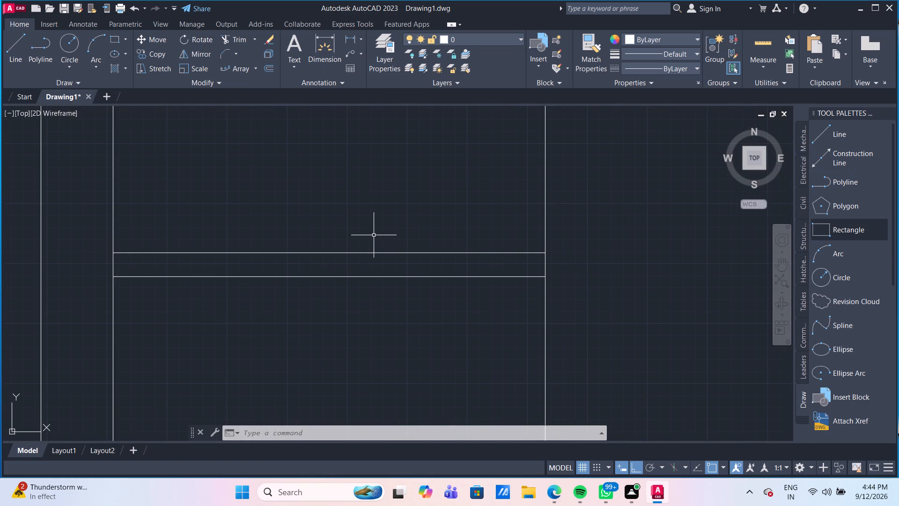
key("o")
key("Return")
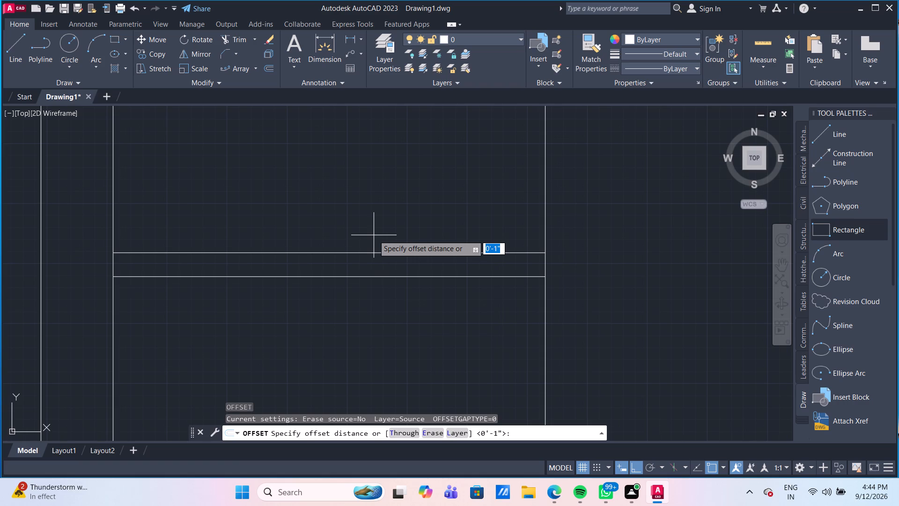
type("0.5")
key("shift+quotedbl")
key("Return")
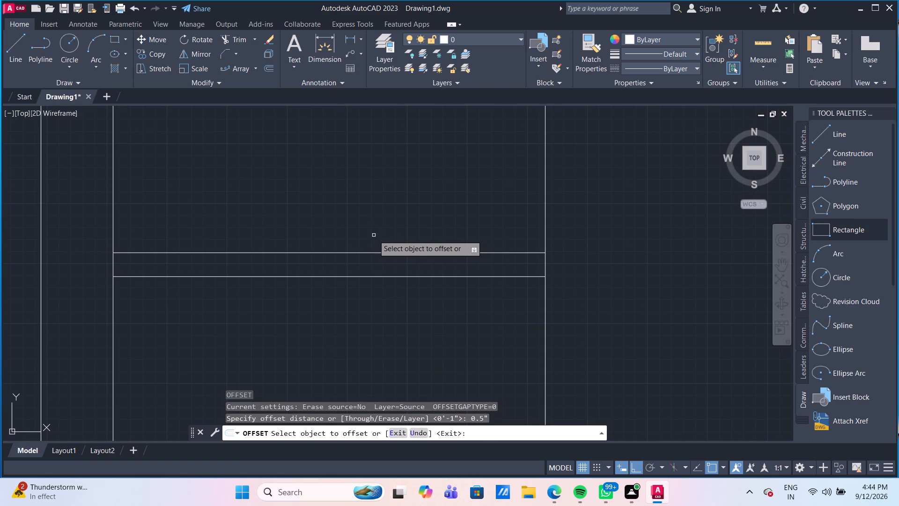
left_click(384, 253)
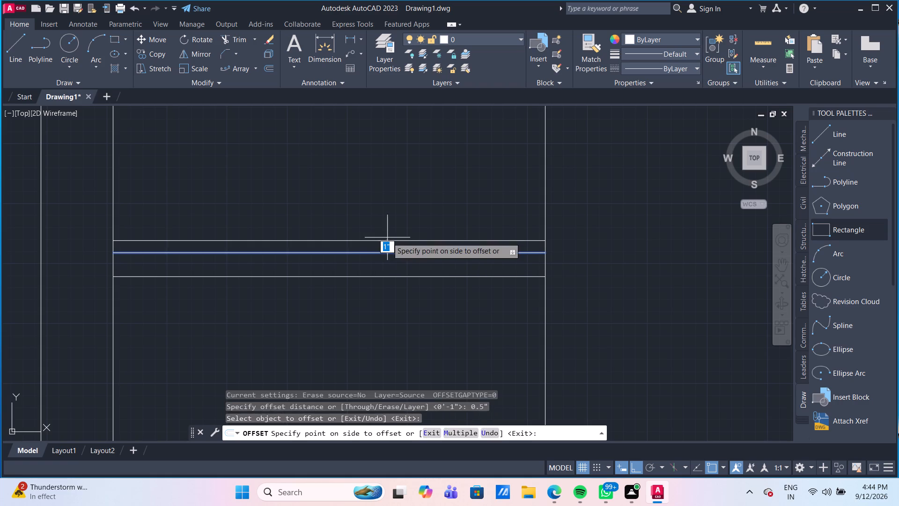
left_click(387, 238)
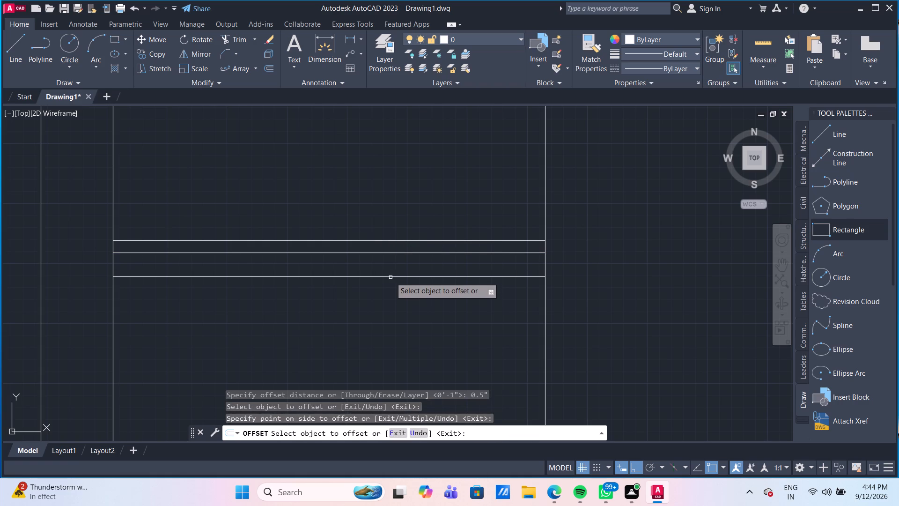
left_click(391, 277)
left_click(398, 306)
key("Escape")
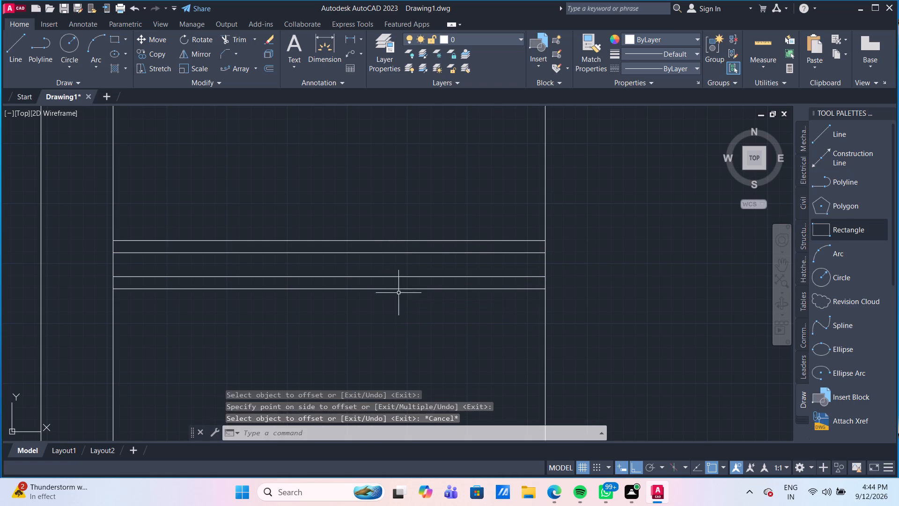
Erase the two inner horizontal lines, keeping only the outer pair across the inner rectangle.
left_click(397, 280)
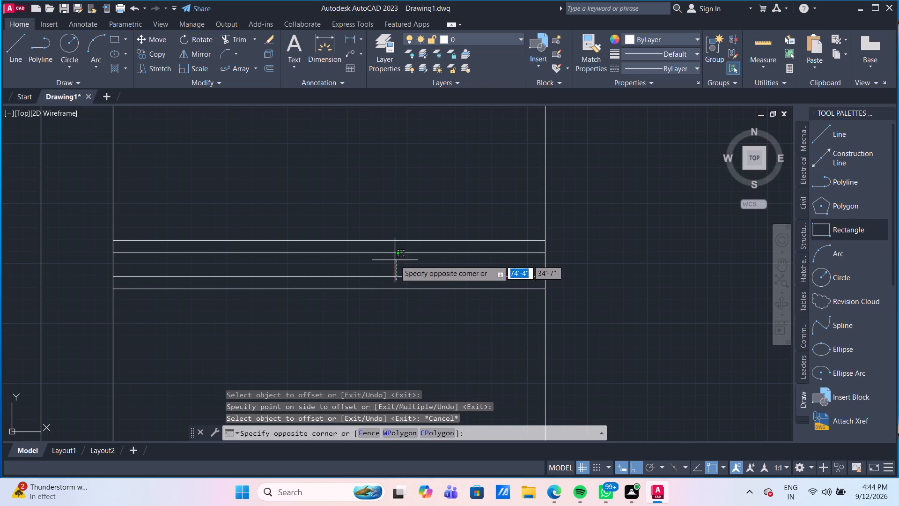
left_click(392, 250)
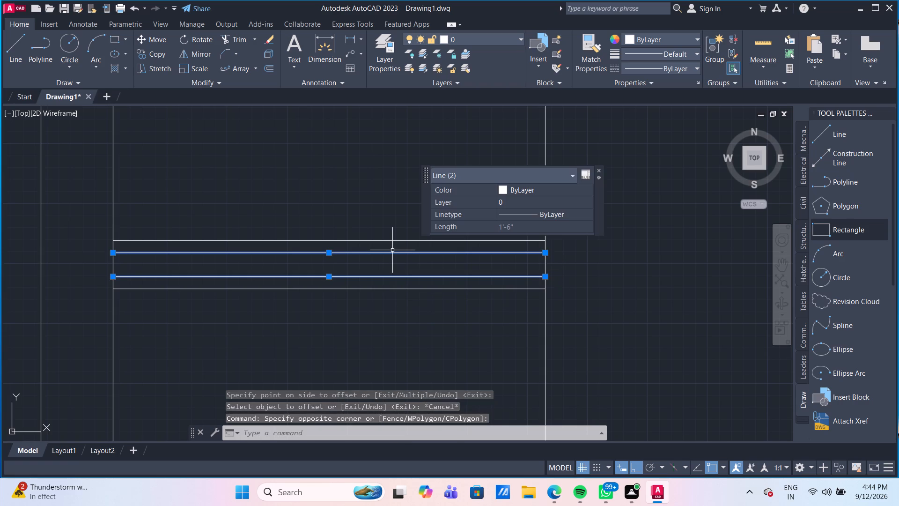
key("Delete")
Draw a line from the inner rectangle's northwest corner 1' east along its north side, then straight south to its south side.
scroll(392, 250, "down", 5)
scroll(392, 250, "up", 1)
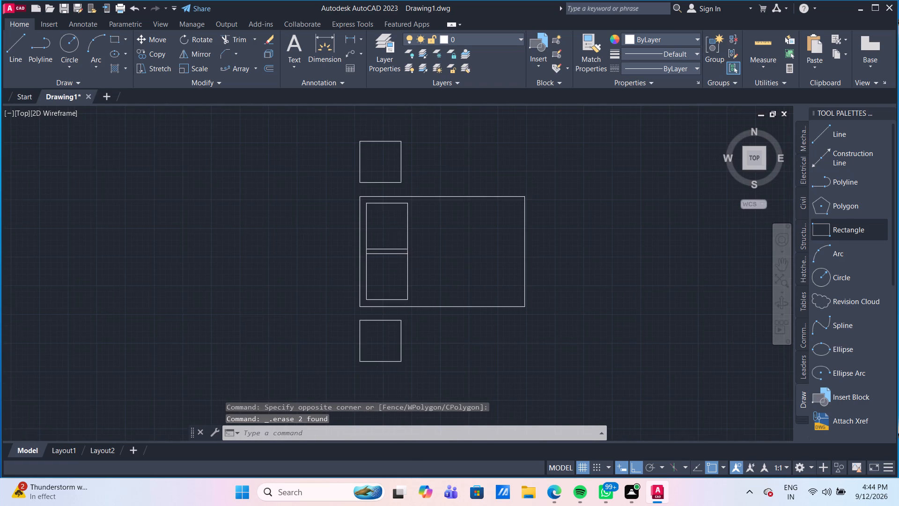
scroll(392, 250, "up", 2)
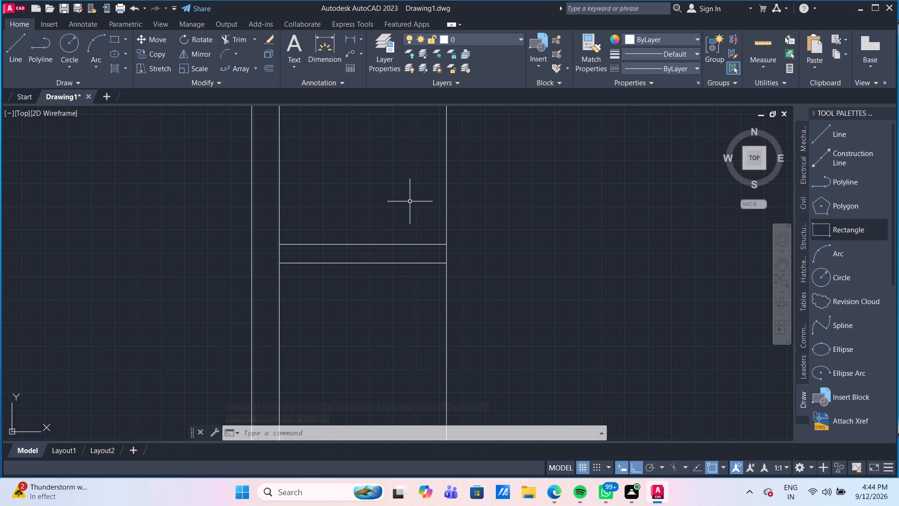
scroll(410, 201, "down", 3)
scroll(386, 165, "up", 2)
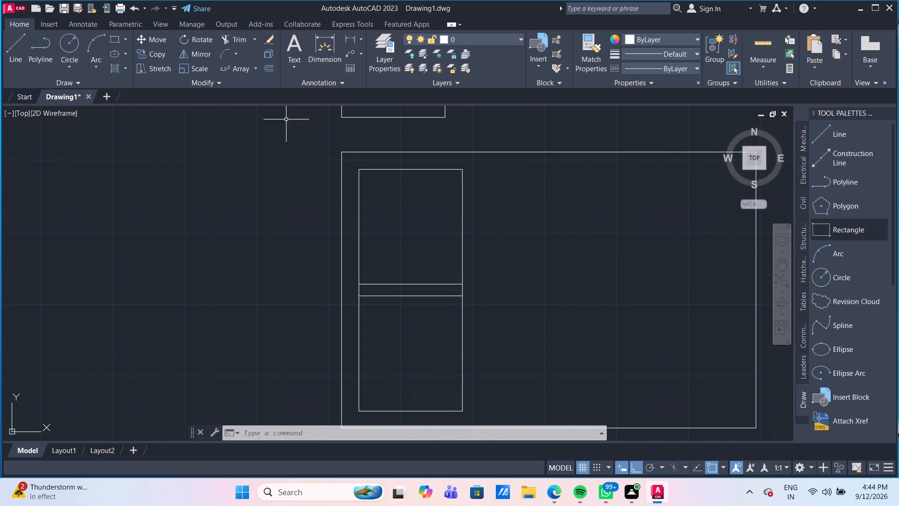
left_click(16, 43)
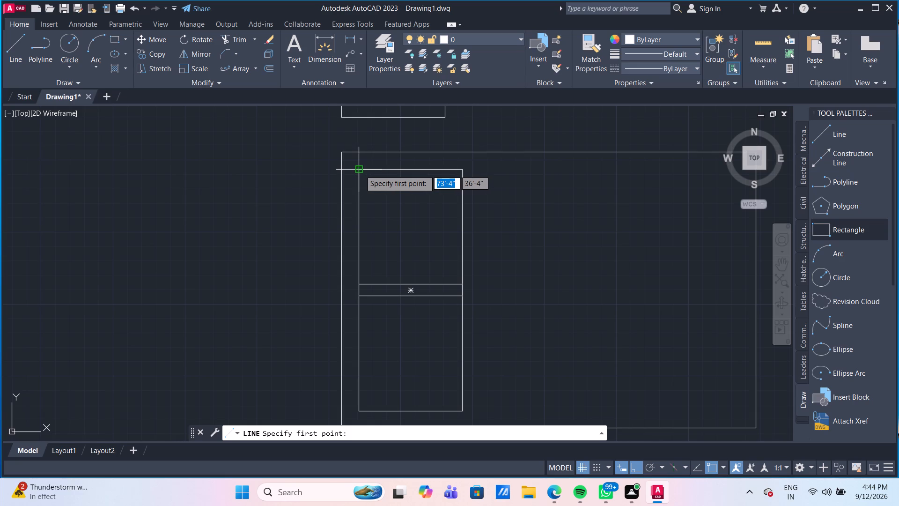
left_click(359, 169)
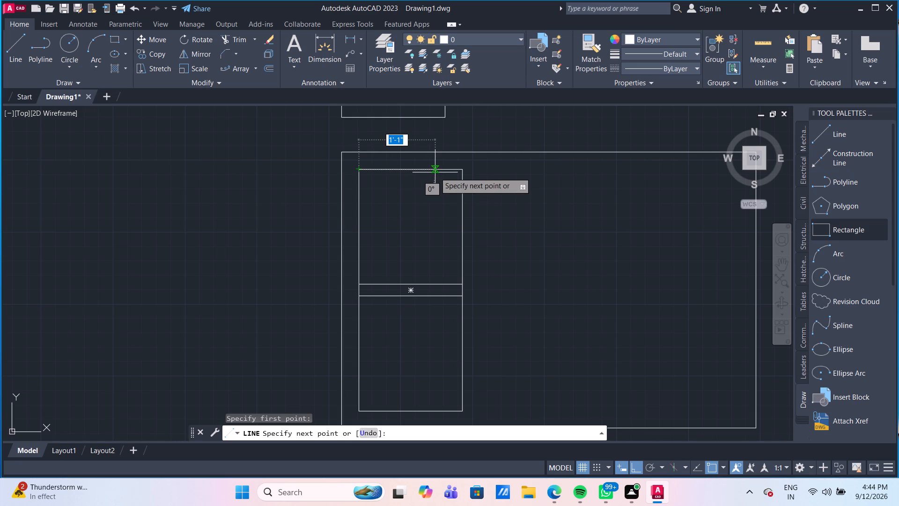
type("1'")
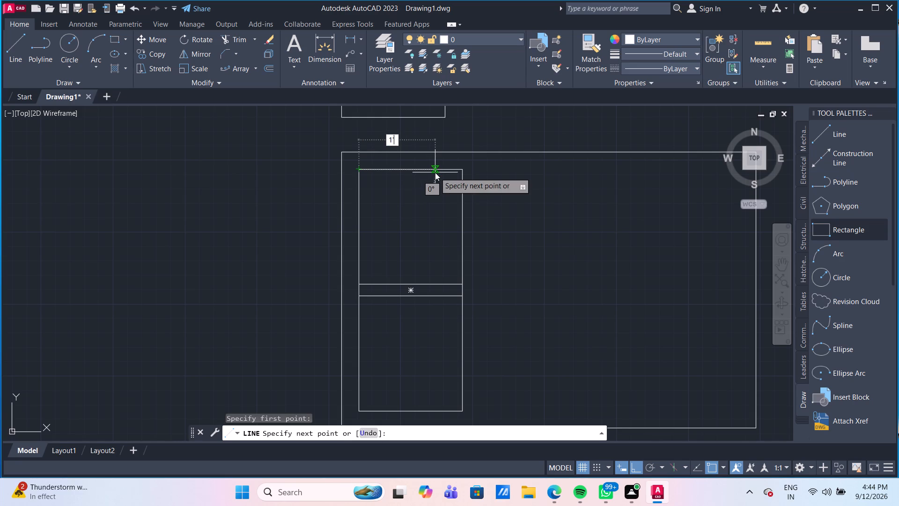
key("Return")
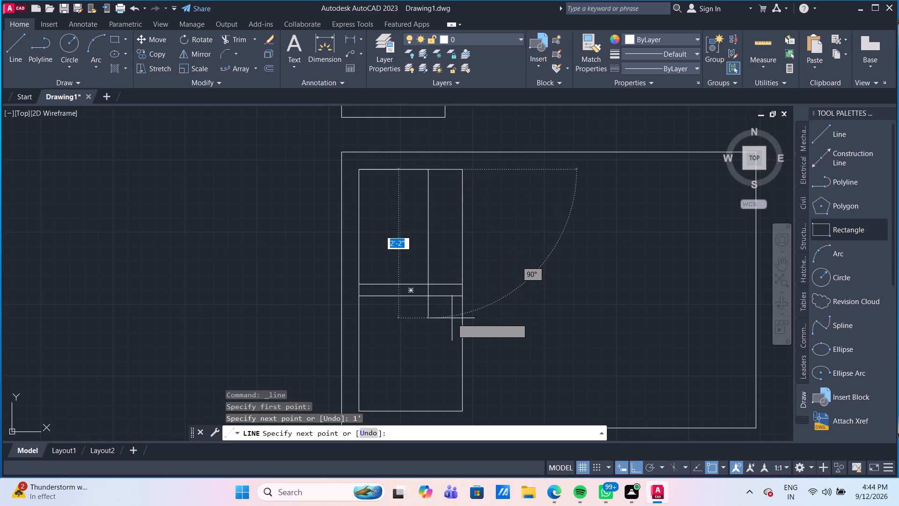
scroll(452, 318, "down", 2)
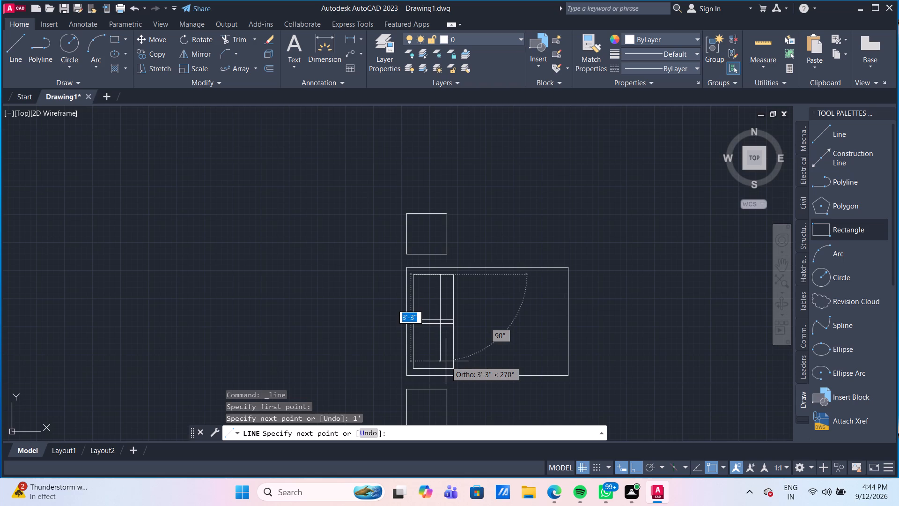
scroll(446, 361, "up", 2)
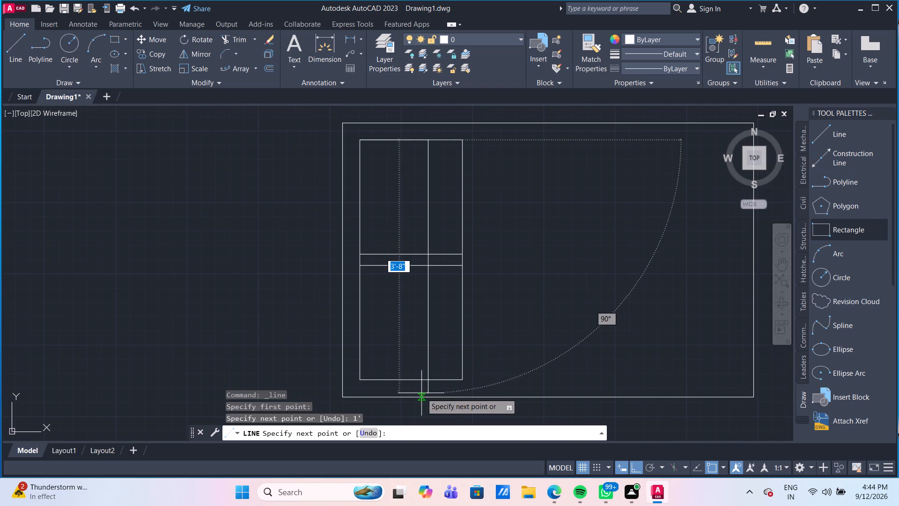
left_click(428, 378)
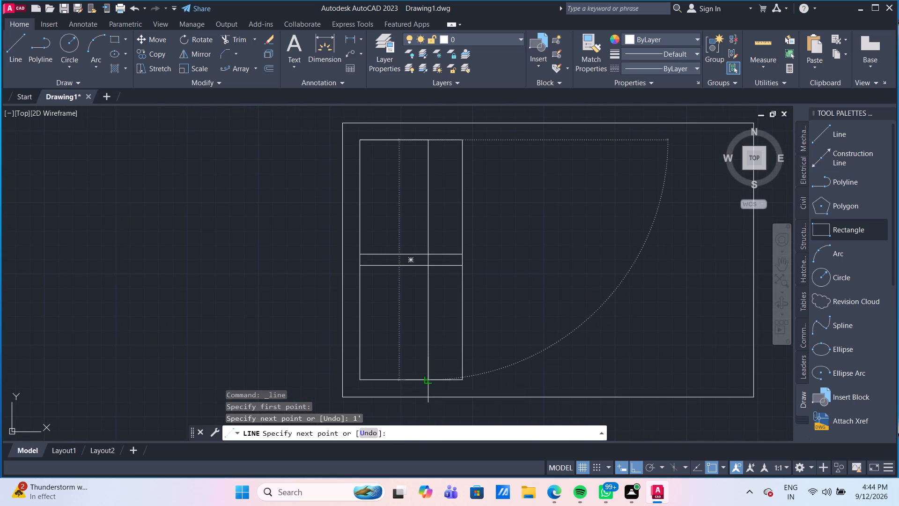
key("Return")
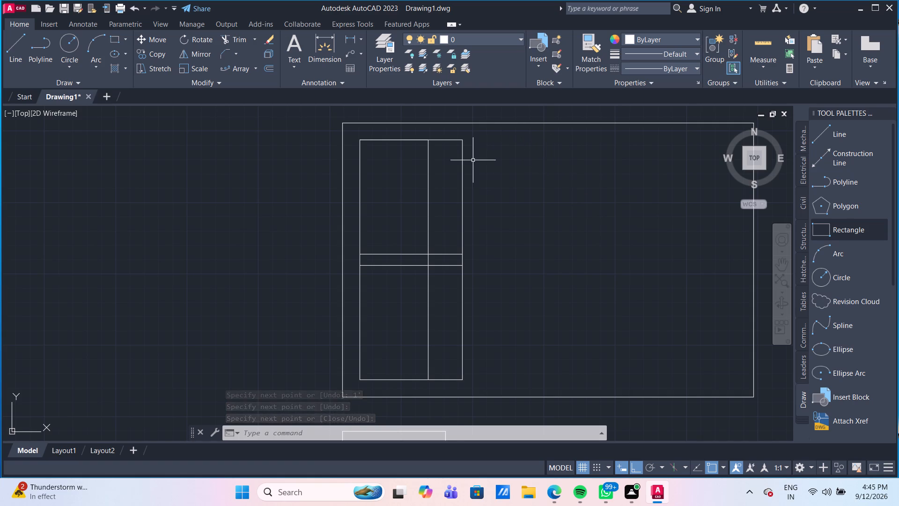
Draw a line from the inner vertical's north end up to the outer rectangle's north side, 3" east, then south to the inner rectangle's south side.
scroll(471, 159, "up", 1)
middle_click_drag(471, 159, 495, 253)
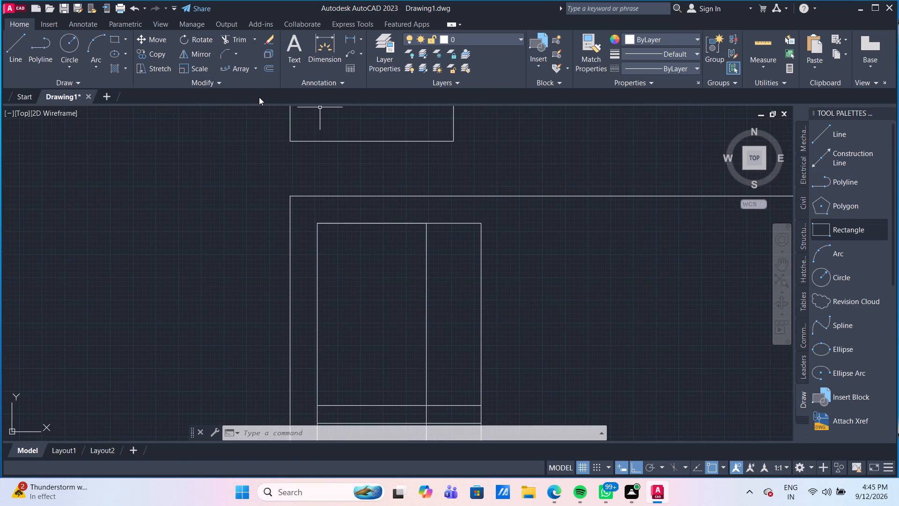
left_click(22, 43)
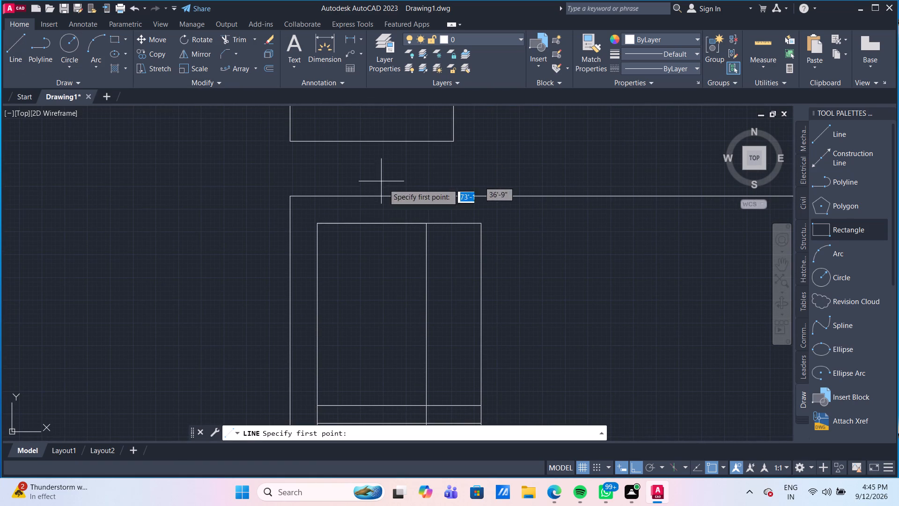
left_click(424, 225)
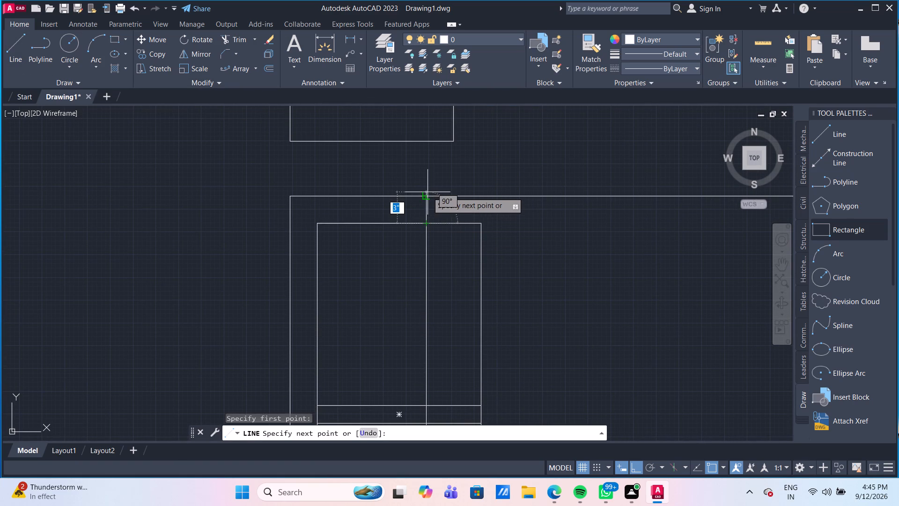
left_click(424, 196)
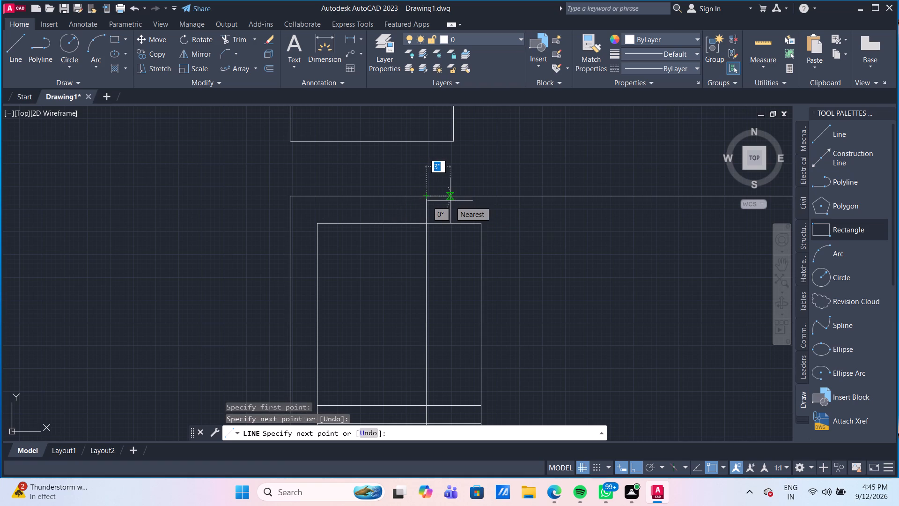
type("3\"")
key("Return")
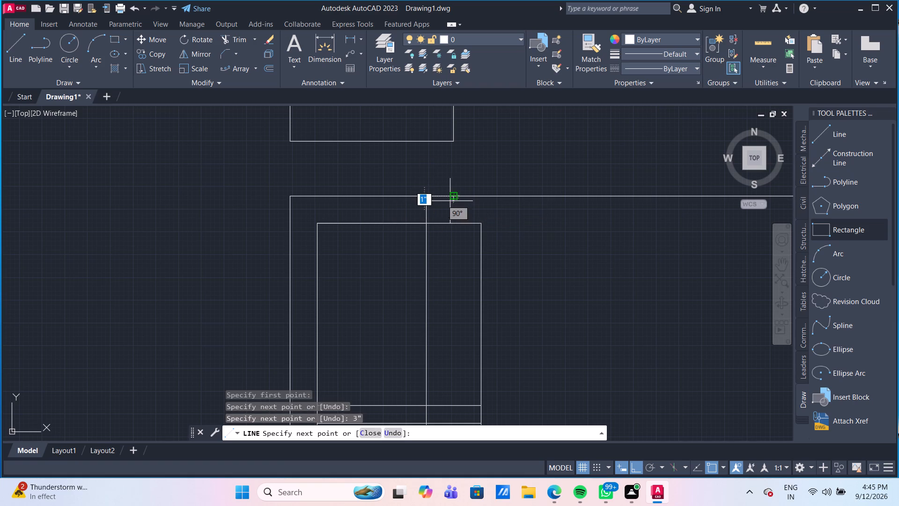
scroll(450, 375, "down", 4)
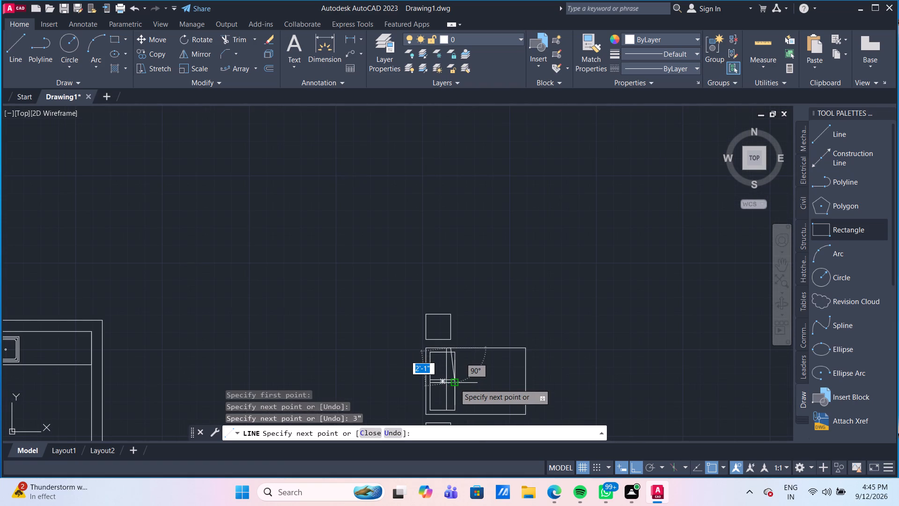
scroll(455, 384, "up", 1)
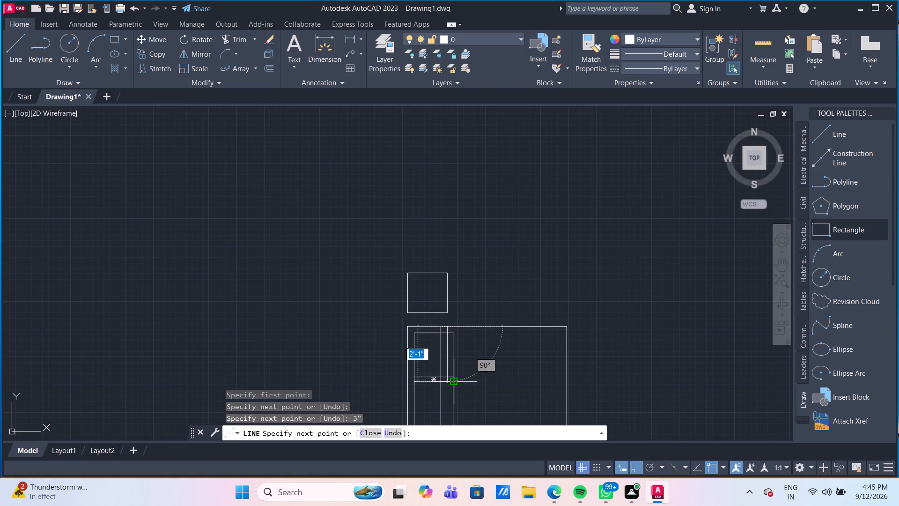
scroll(455, 384, "up", 1)
middle_click_drag(455, 384, 449, 307)
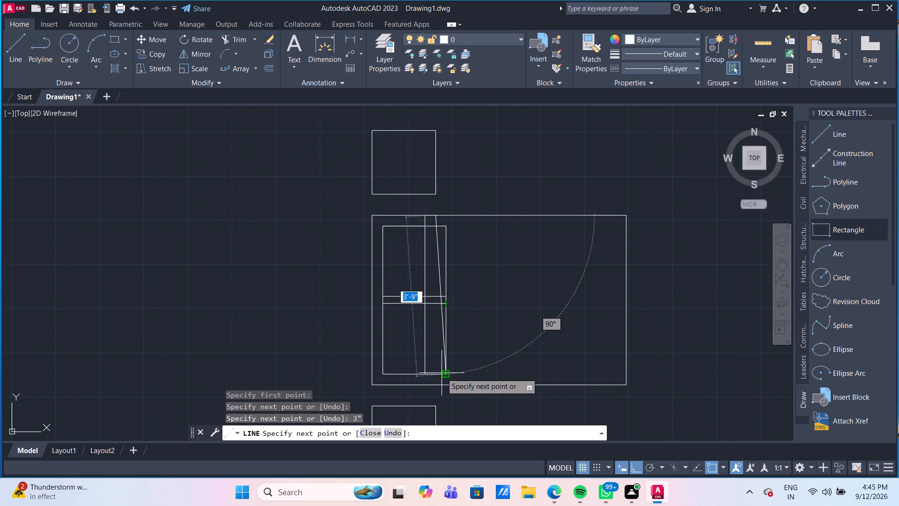
left_click(436, 374)
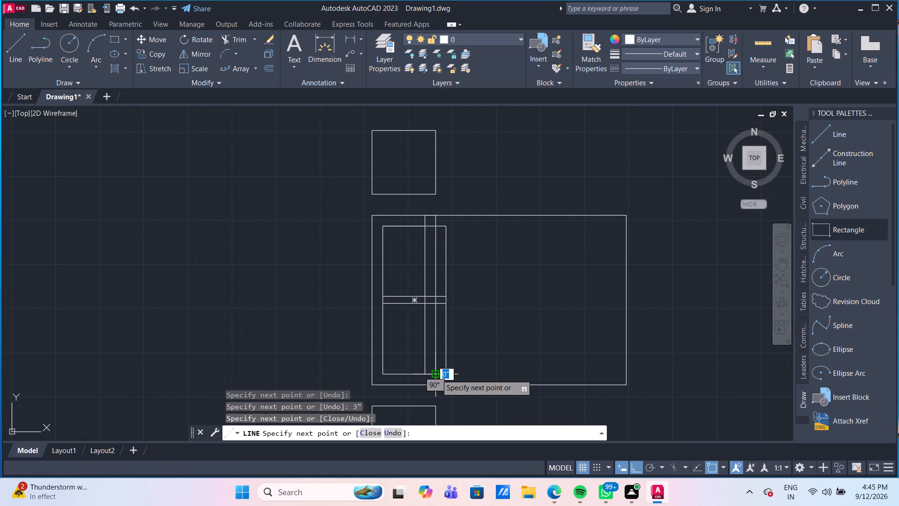
key("Return")
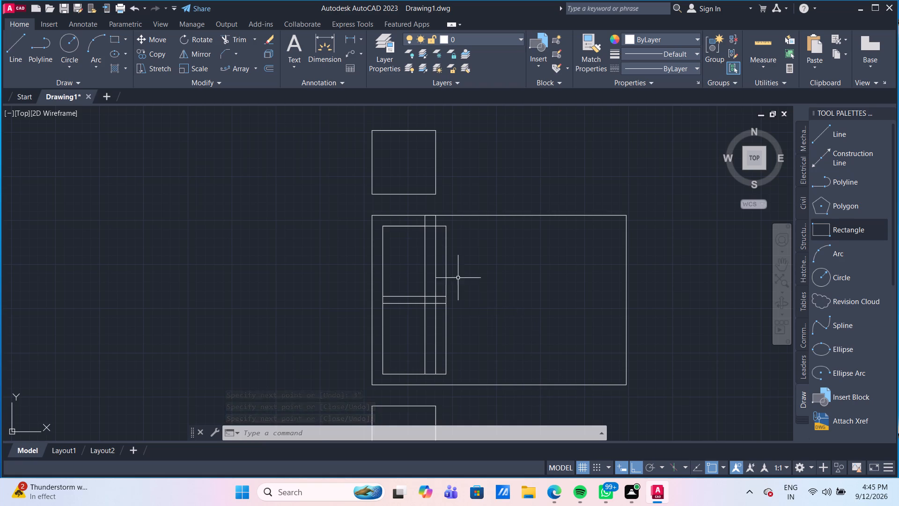
Trim away the inner rectangle's east side and the midline stubs projecting east of the new vertical line.
scroll(454, 270, "up", 1)
scroll(454, 270, "down", 2)
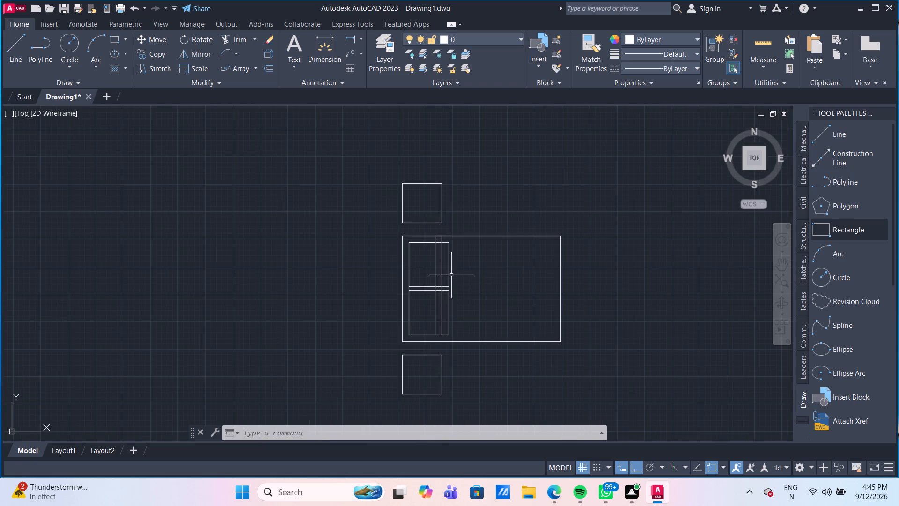
scroll(442, 298, "up", 2)
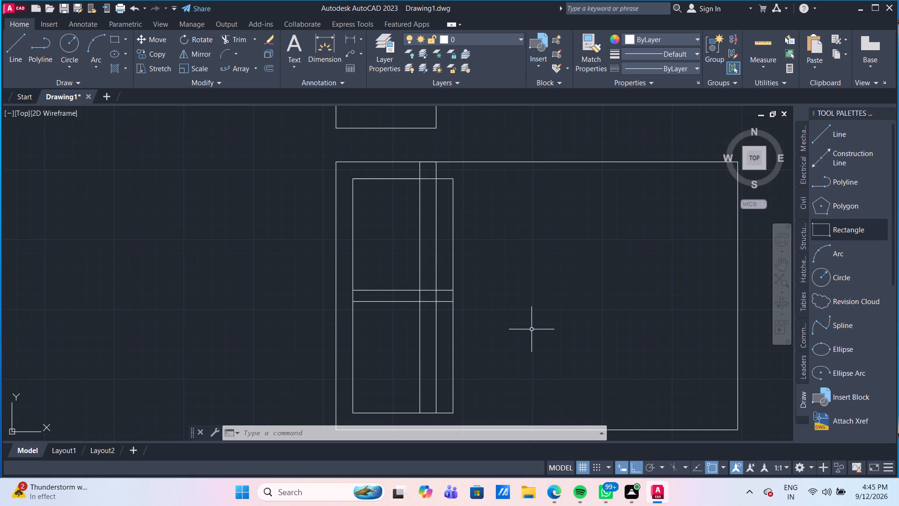
left_click(451, 260)
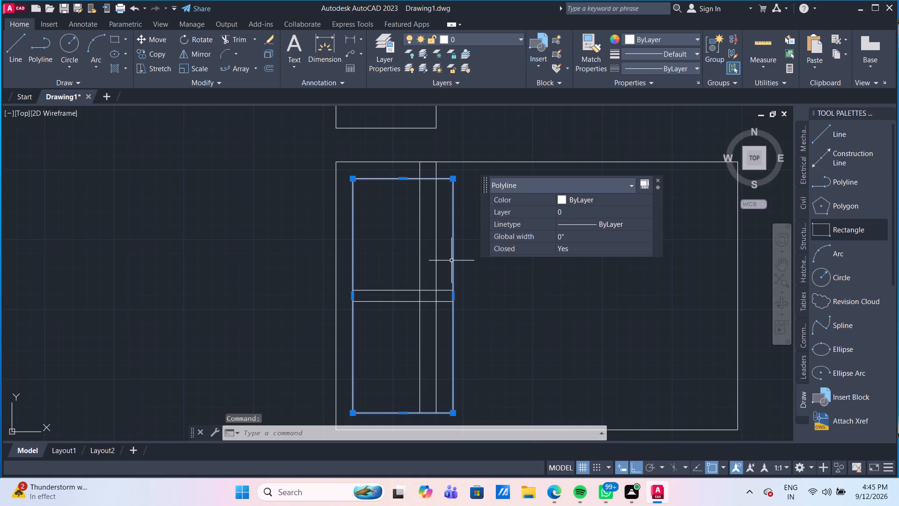
key("Escape")
key("t")
key("r")
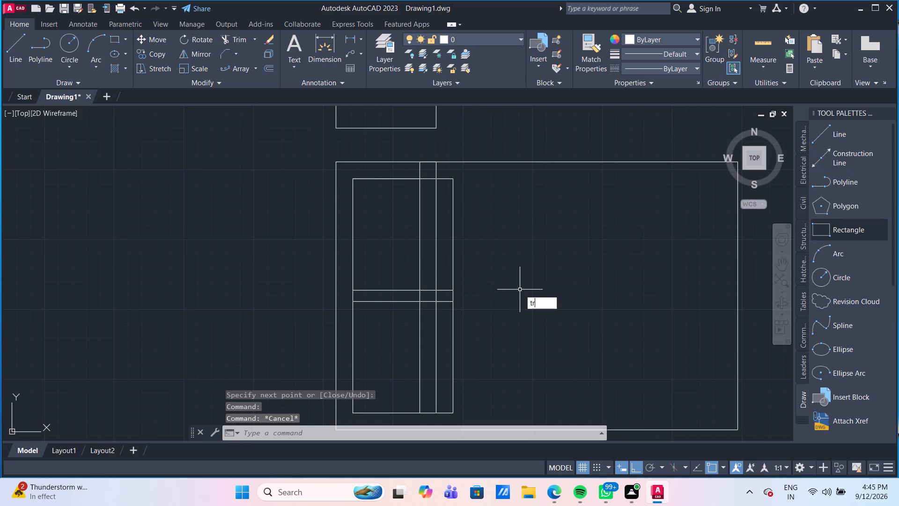
key("Return")
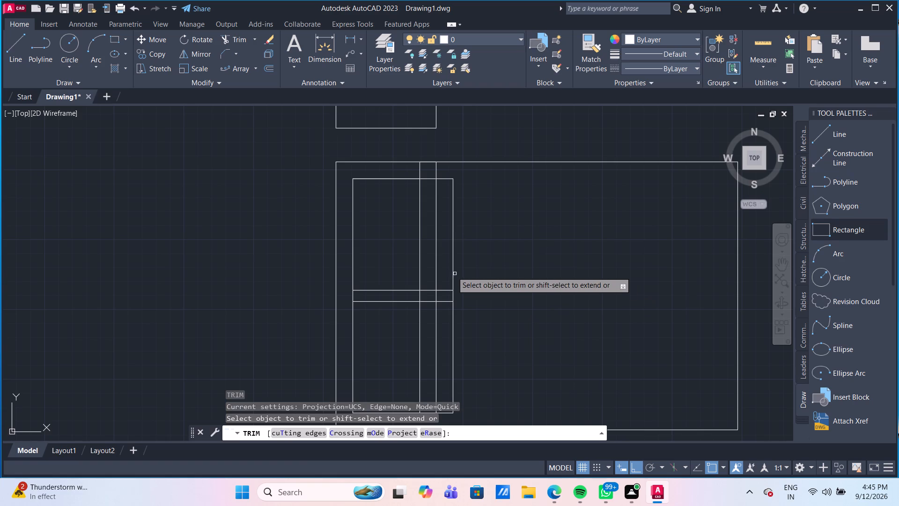
left_click(451, 271)
left_click(453, 290)
left_click(453, 296)
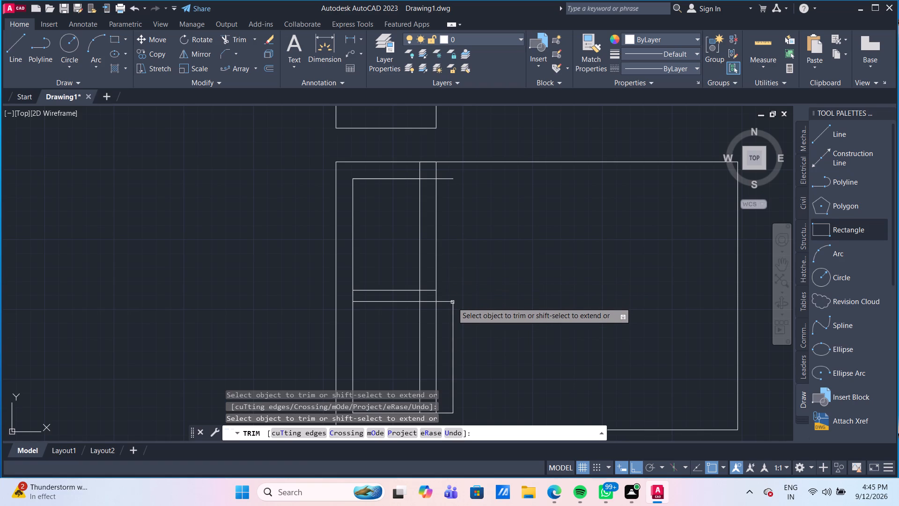
left_click(452, 302)
left_click(452, 309)
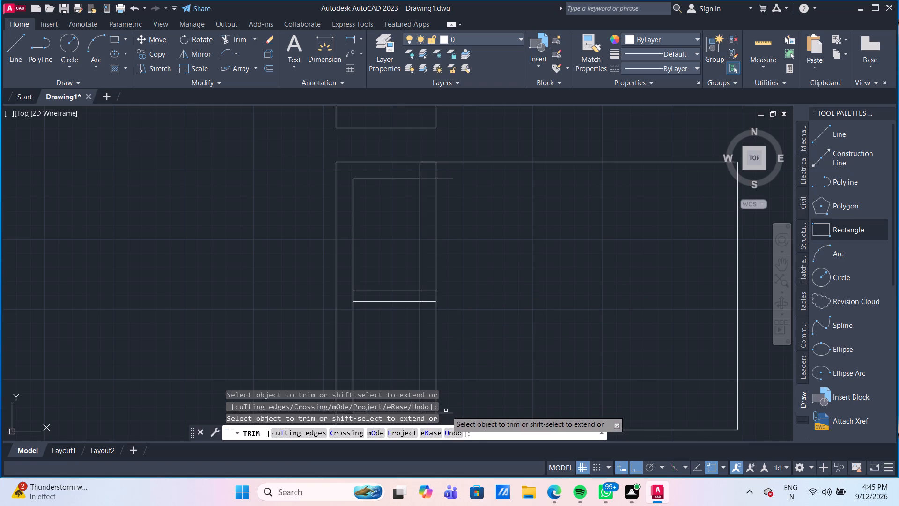
Trim the two horizontal midlines between the pair of vertical lines.
scroll(458, 366, "down", 1)
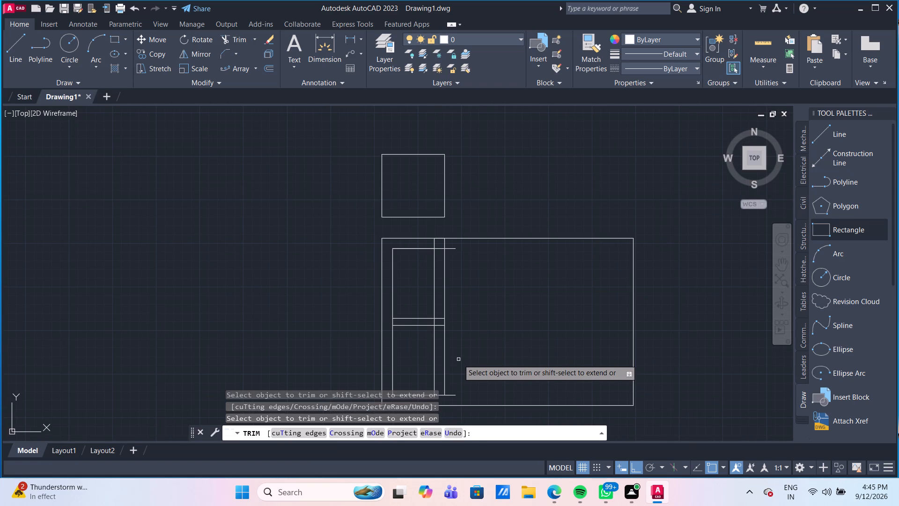
scroll(464, 381, "down", 1)
middle_click_drag(460, 361, 451, 282)
scroll(451, 292, "up", 2)
middle_click_drag(451, 313, 445, 287)
scroll(451, 313, "up", 1)
scroll(378, 123, "down", 2)
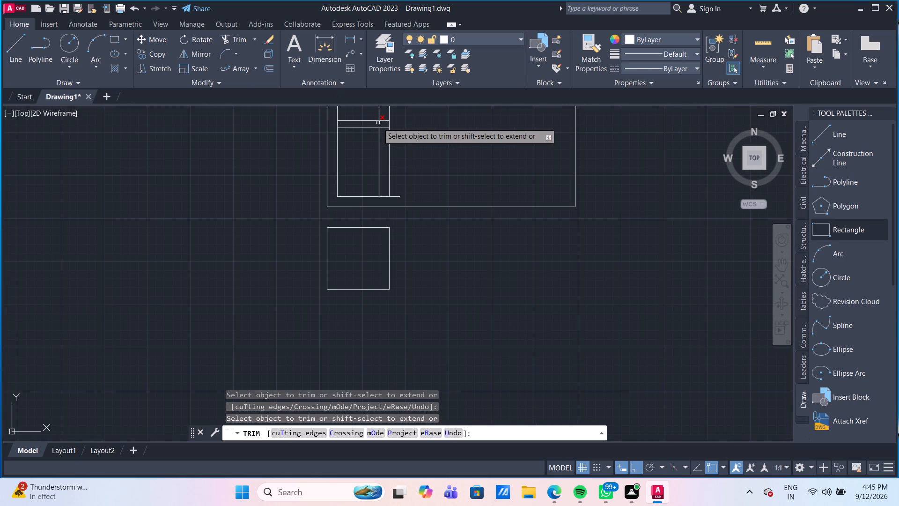
scroll(378, 123, "up", 1)
left_click(385, 120)
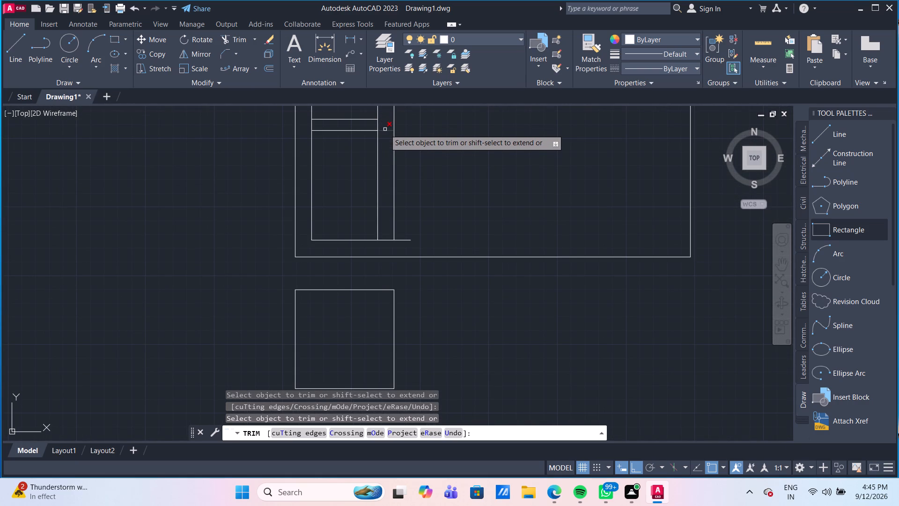
left_click(385, 129)
Trim the inner rectangle's north and south sides back to the western line of the vertical pair.
scroll(456, 169, "down", 2)
middle_click_drag(448, 153, 429, 214)
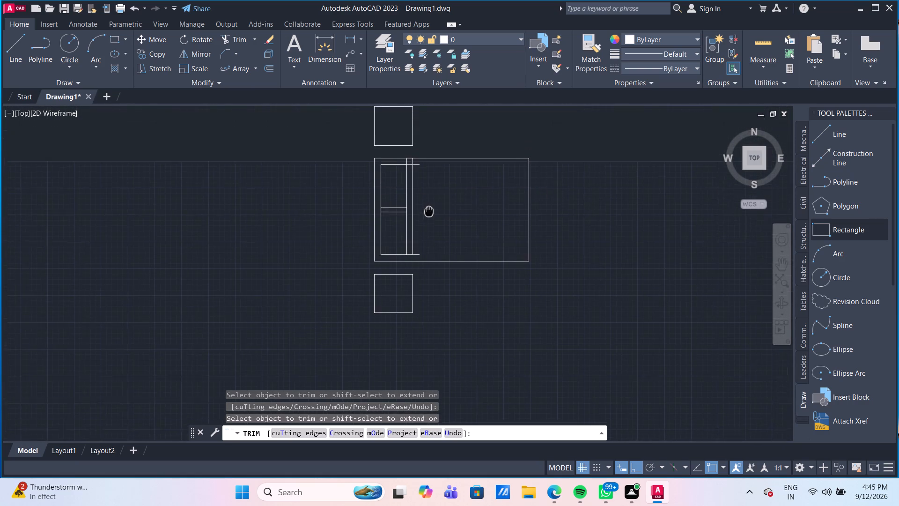
middle_click_drag(429, 214, 409, 241)
scroll(410, 225, "down", 1)
scroll(417, 195, "up", 2)
scroll(363, 227, "up", 1)
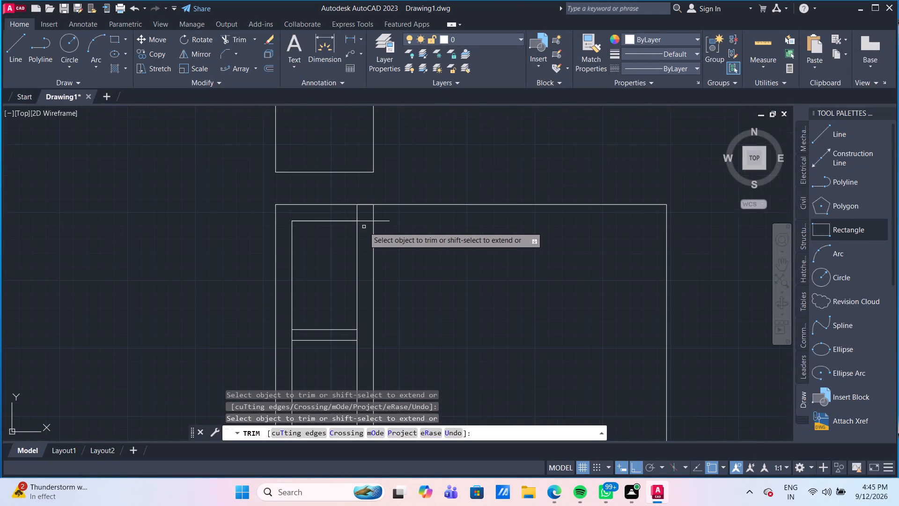
left_click(364, 222)
left_click(380, 222)
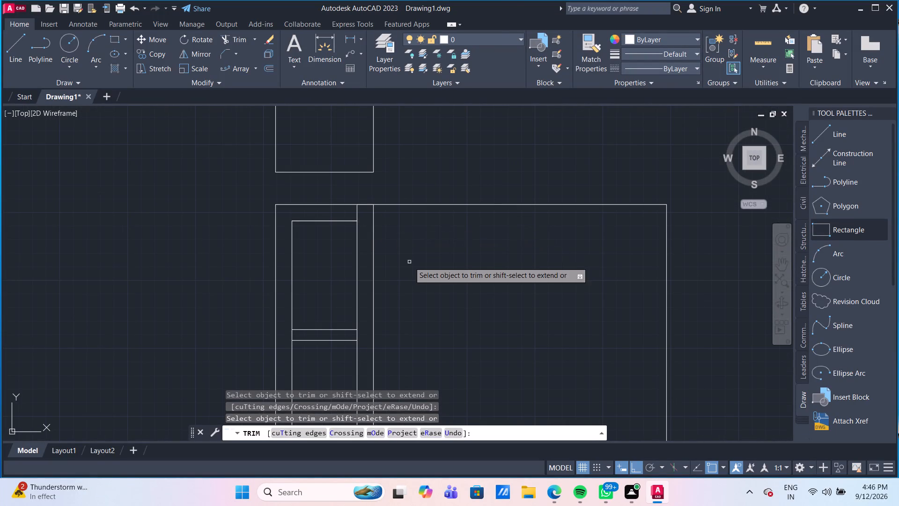
scroll(409, 262, "down", 4)
scroll(408, 295, "up", 3)
middle_click_drag(408, 283, 407, 250)
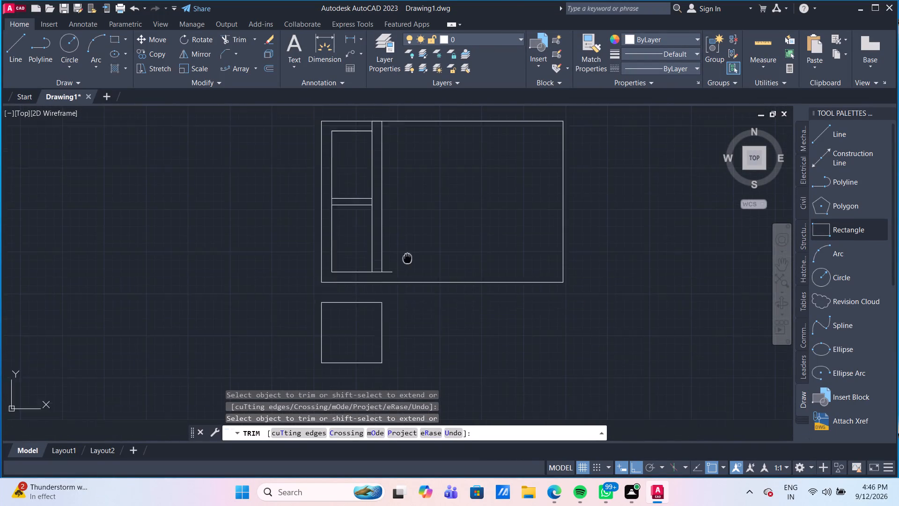
middle_click_drag(407, 250, 407, 223)
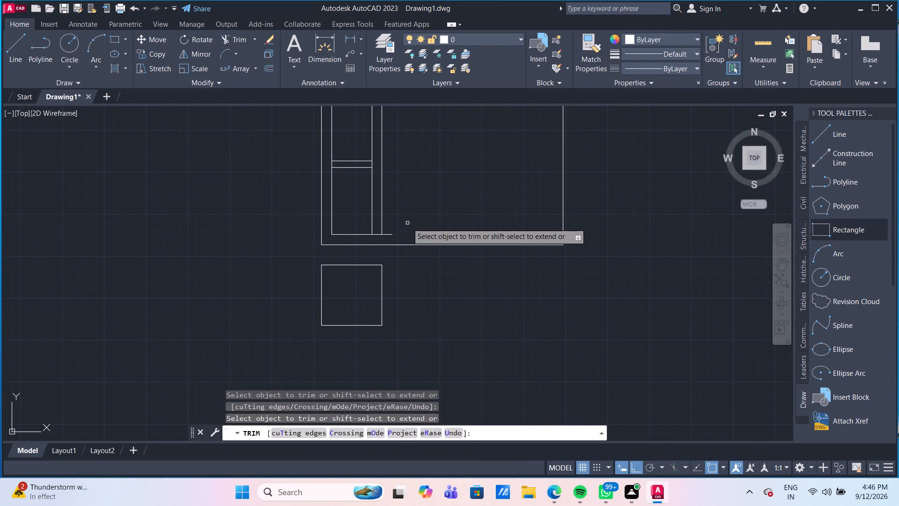
scroll(359, 239, "up", 1)
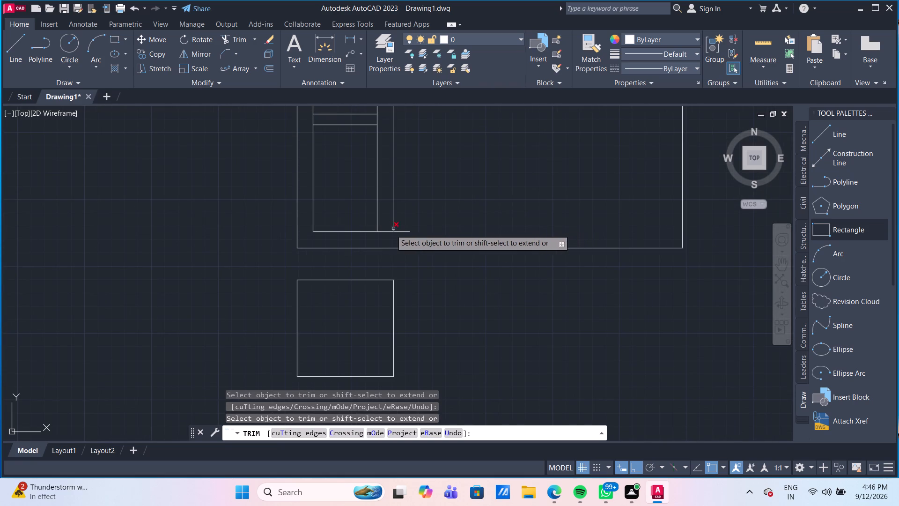
left_click(388, 231)
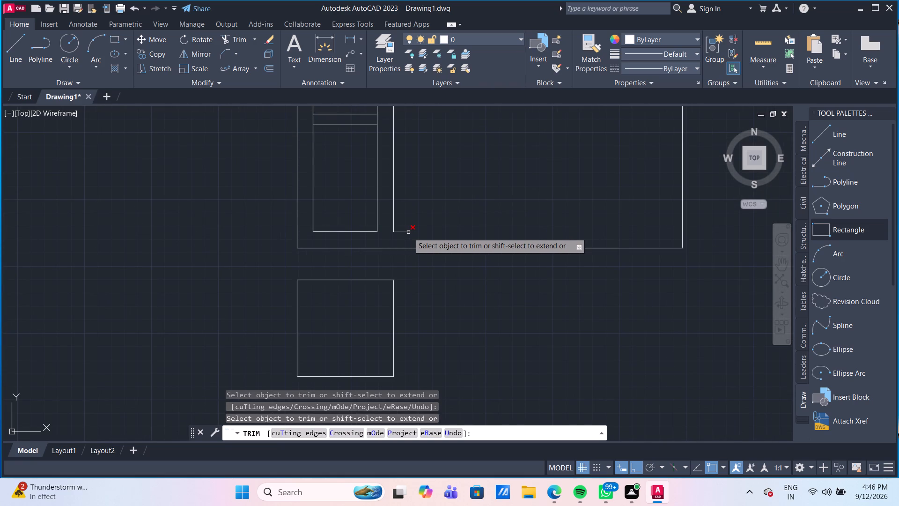
left_click(408, 232)
key("Escape")
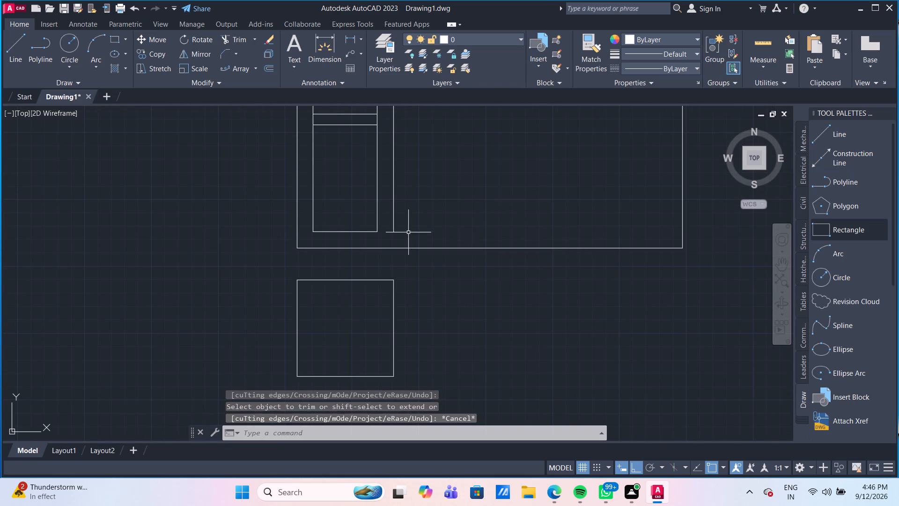
Extend both vertical lines south to the outer rectangle's south side.
type("ex")
key("Return")
left_click(422, 212)
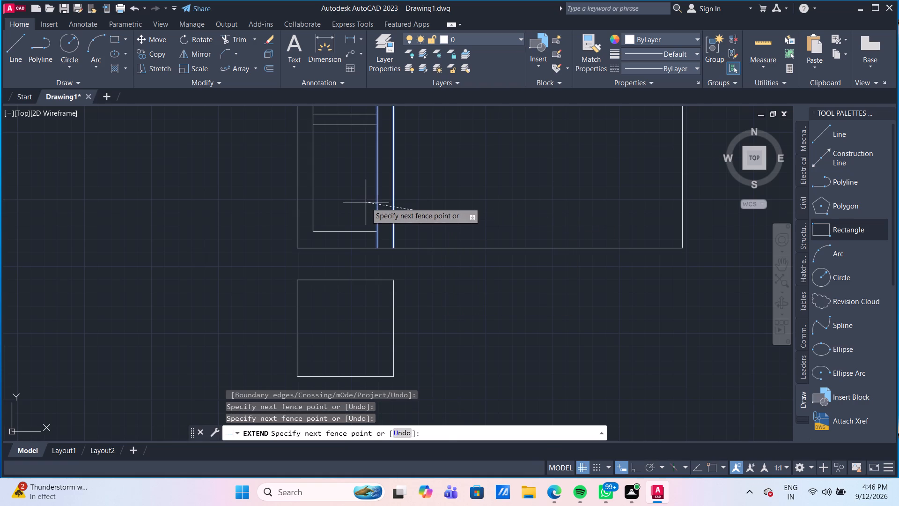
left_click(366, 202)
key("Escape")
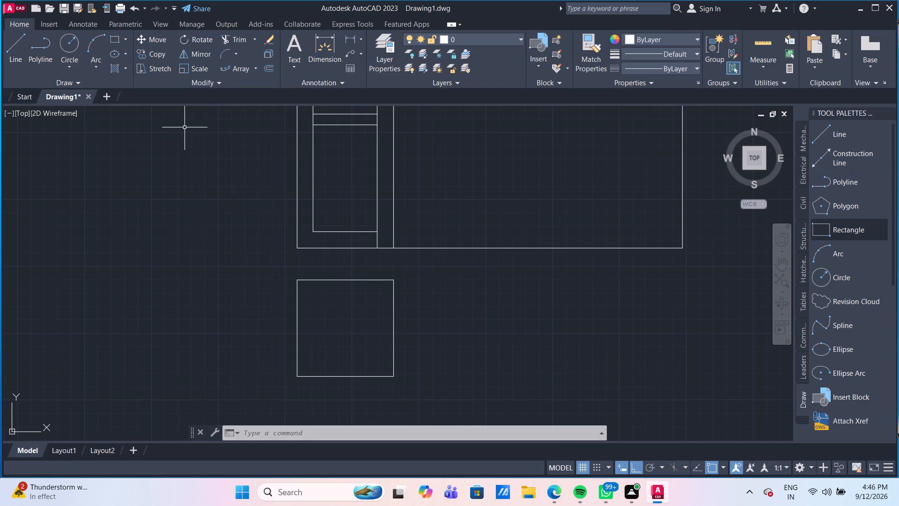
Chamfer the corner between the vertical pair's western line and the outer rectangle's south side with both distances 4".
left_click(228, 56)
left_click(440, 433)
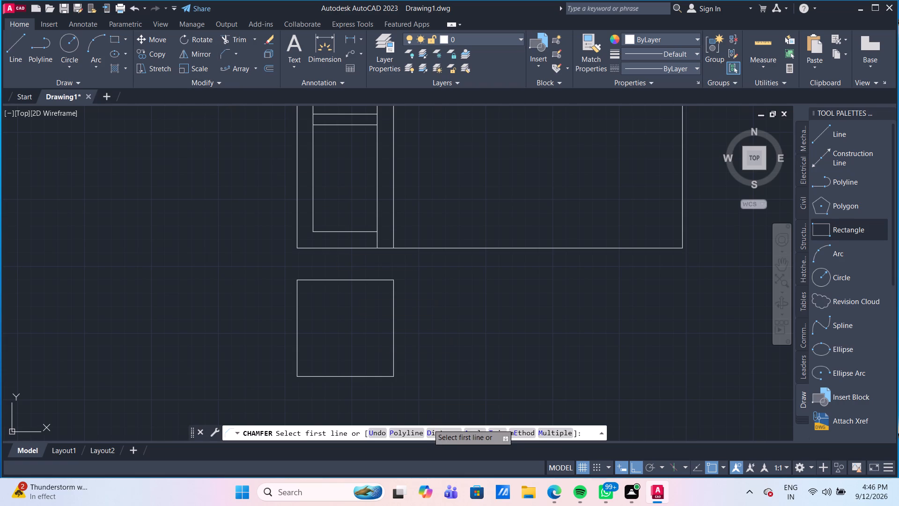
left_click(429, 431)
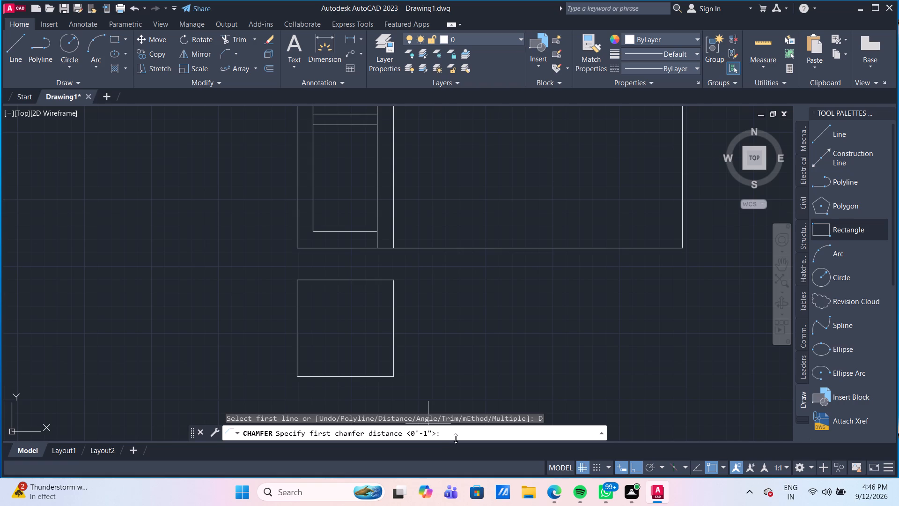
type("4\"")
key("Return")
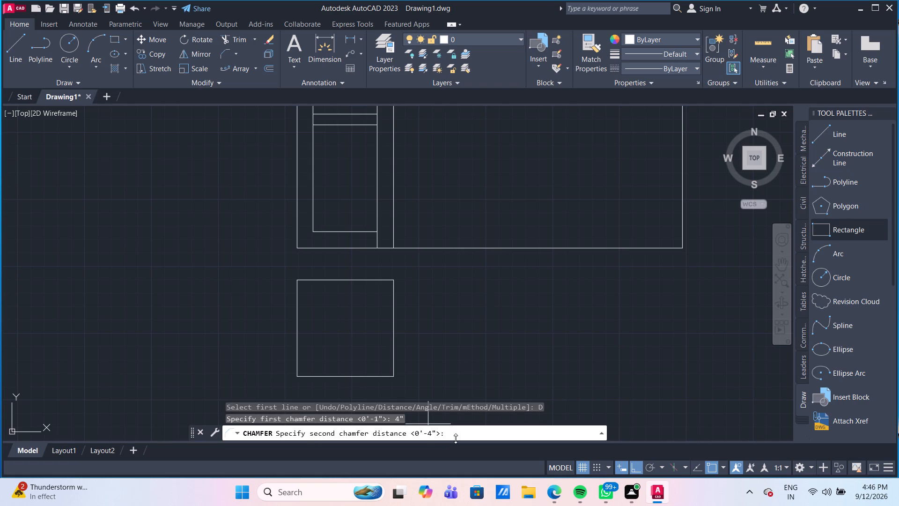
type("4\"")
key("Return")
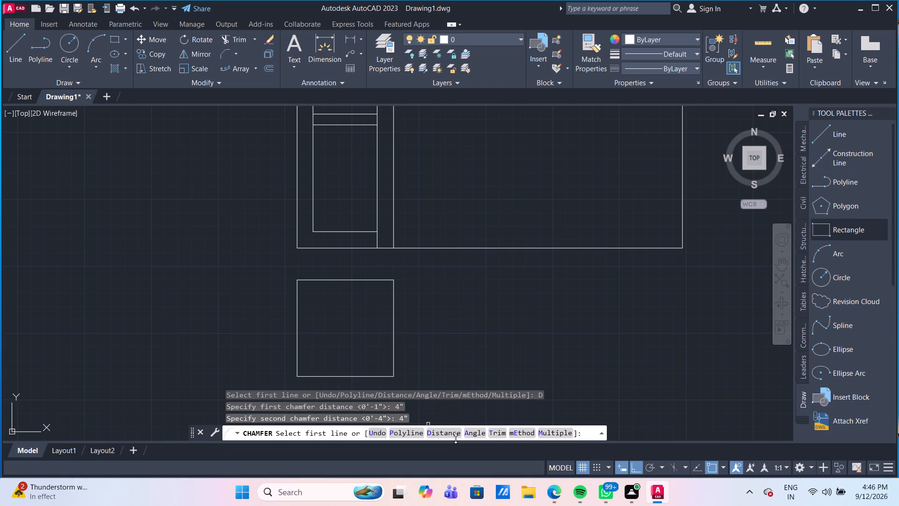
left_click(375, 201)
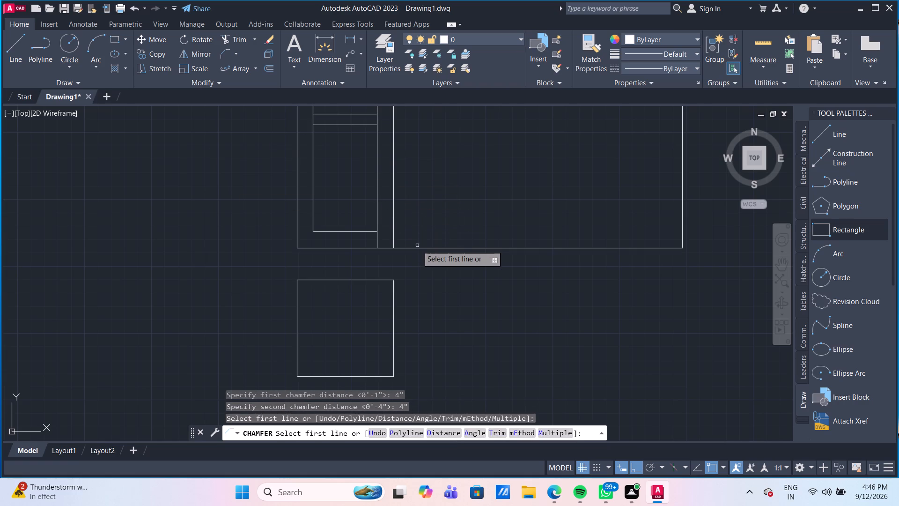
left_click(420, 246)
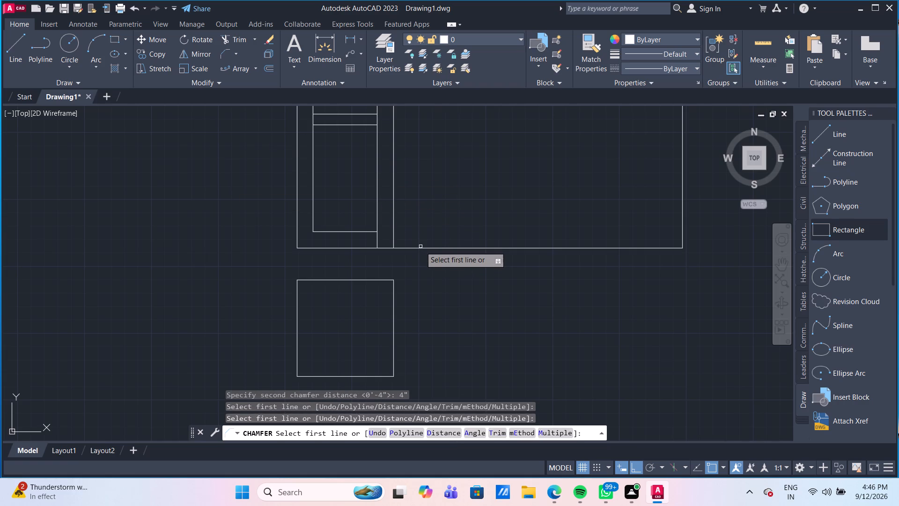
left_click(423, 249)
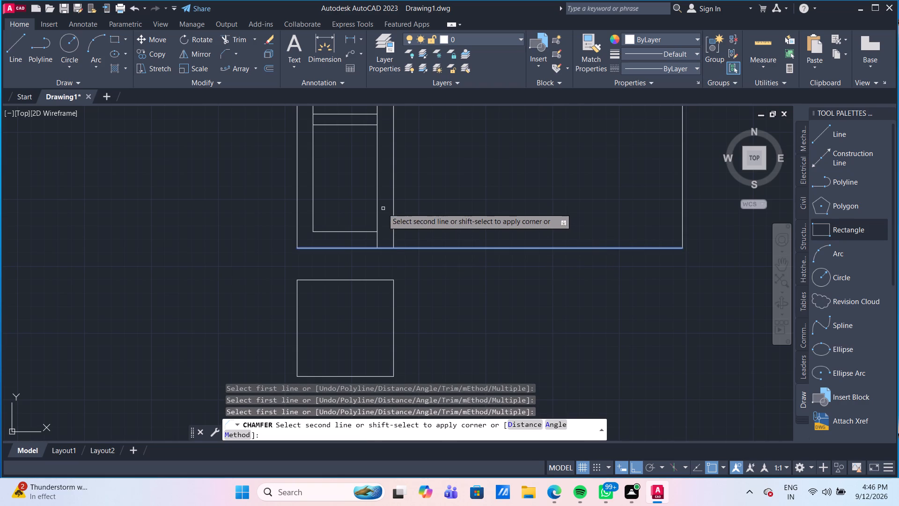
left_click(377, 203)
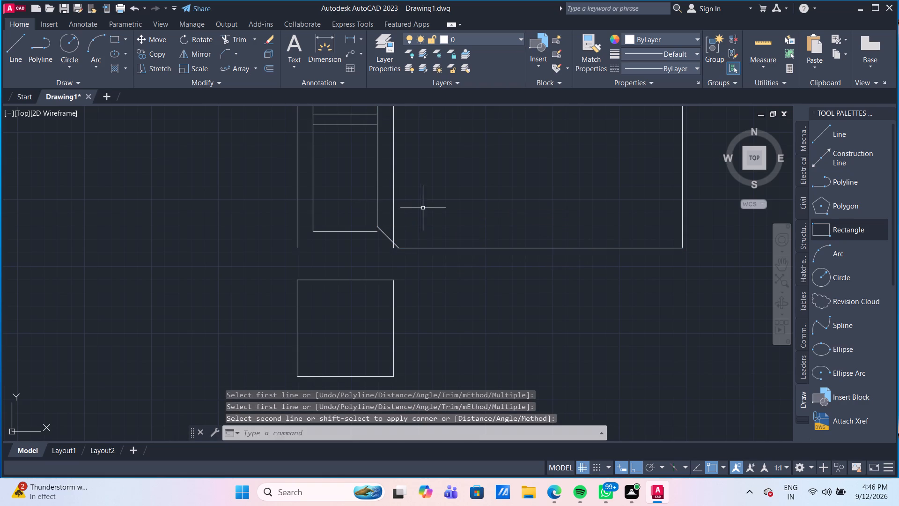
key("Escape")
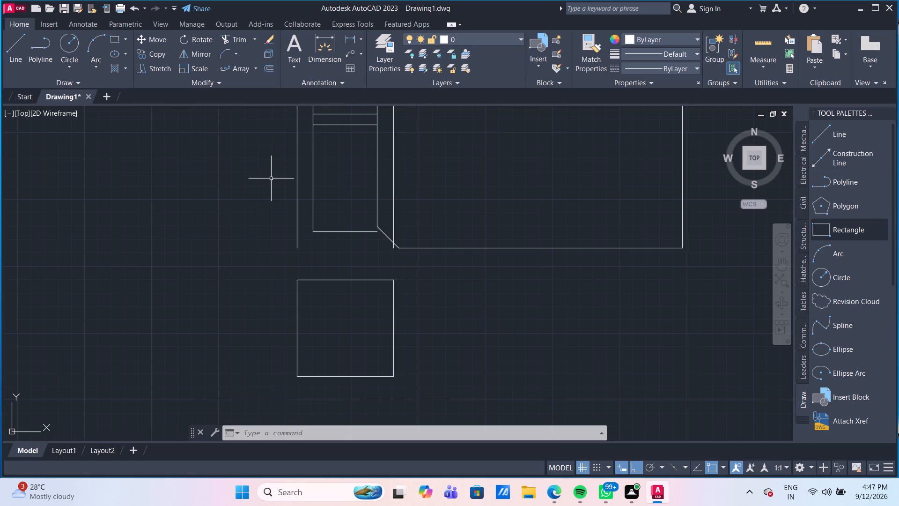
Extend the inner rectangle's south side east to the chamfer and the outer rectangle's south side back to its west side.
type("ex")
key("Return")
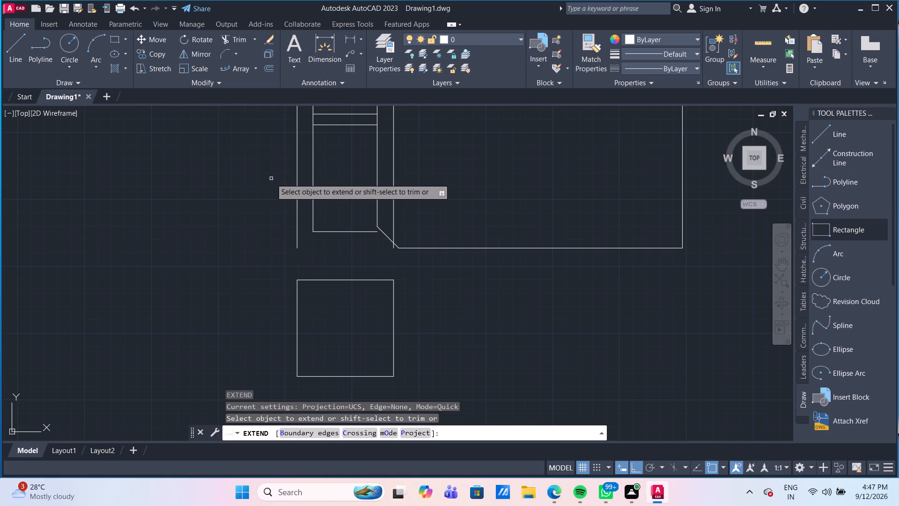
left_click(367, 231)
left_click(406, 248)
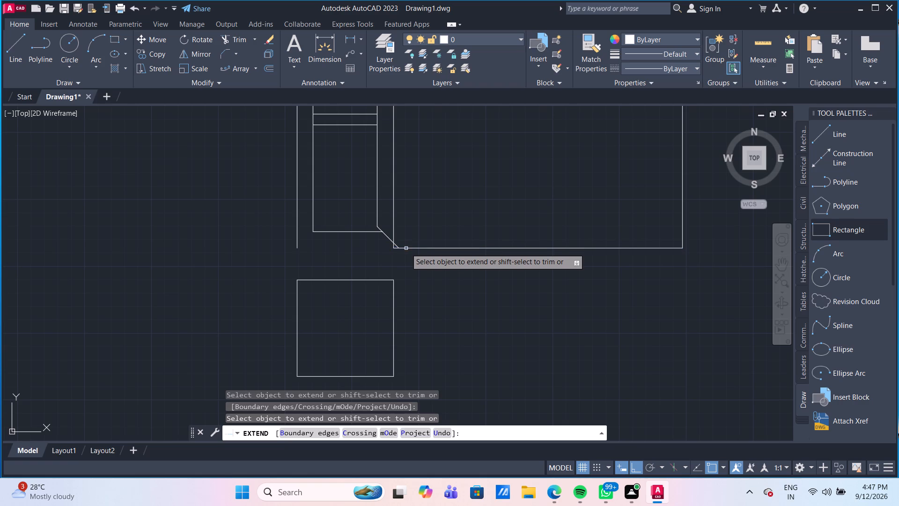
left_click(402, 248)
key("Escape")
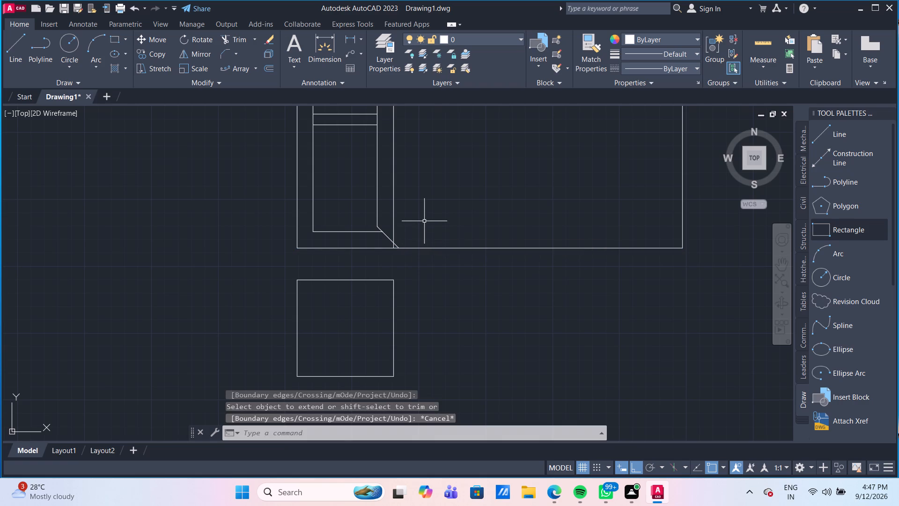
Trim the eastern vertical line's stub south of the chamfer.
type("re")
key("BackSpace")
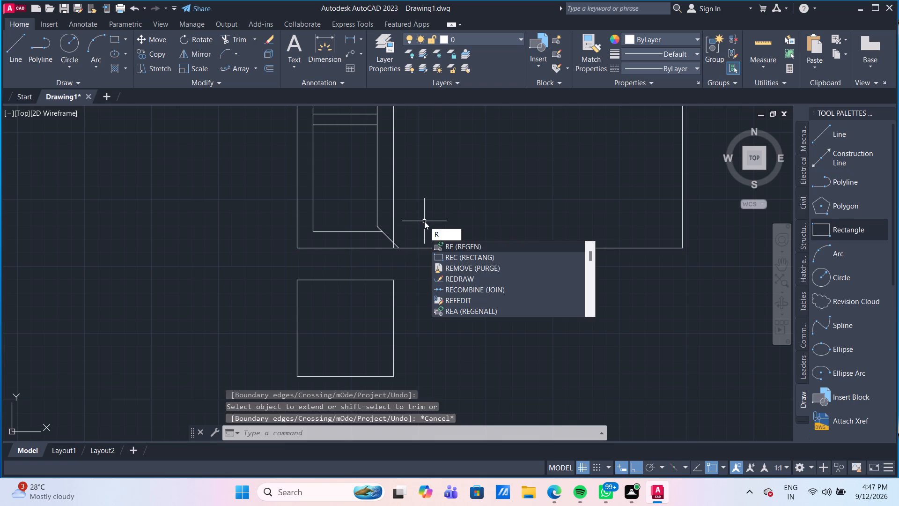
key("BackSpace")
type("tr")
key("Return")
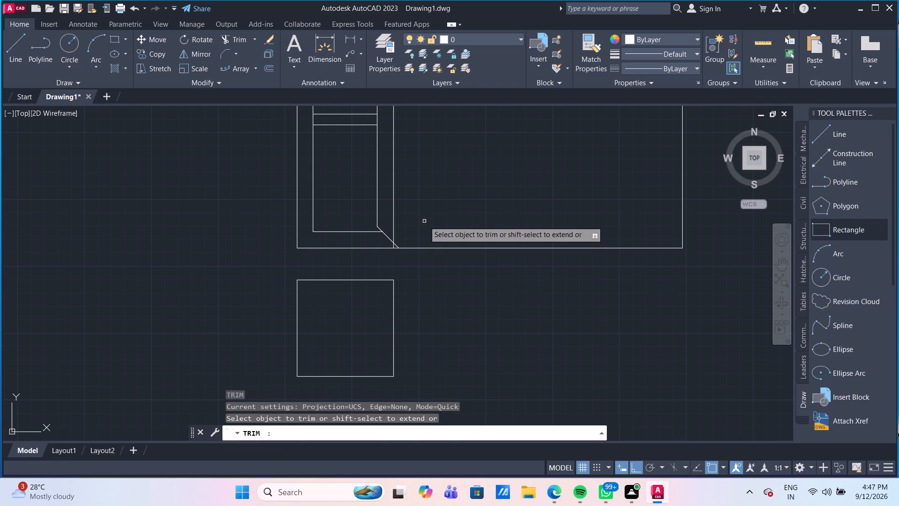
scroll(408, 221, "up", 2)
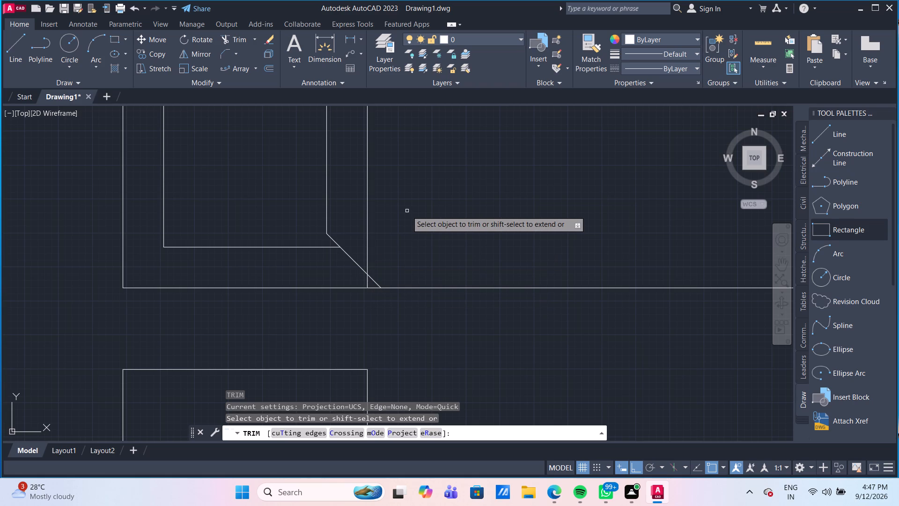
left_click(366, 286)
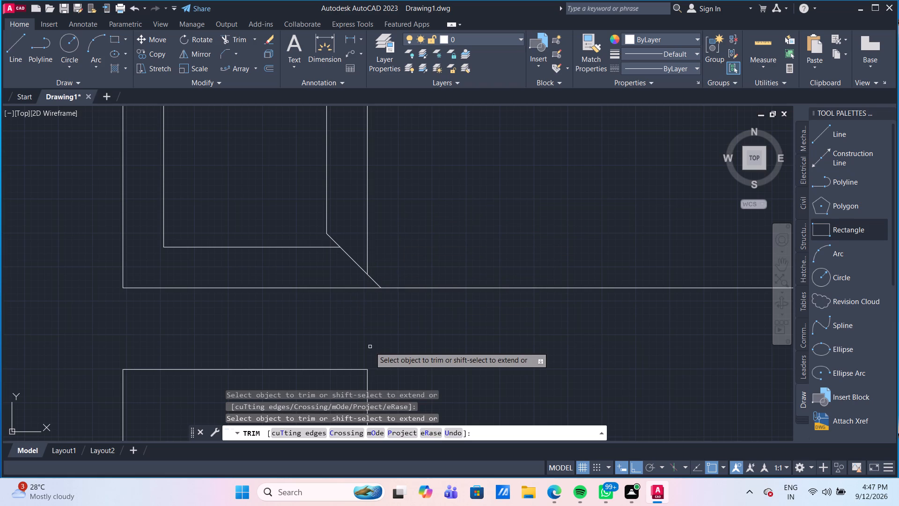
key("Escape")
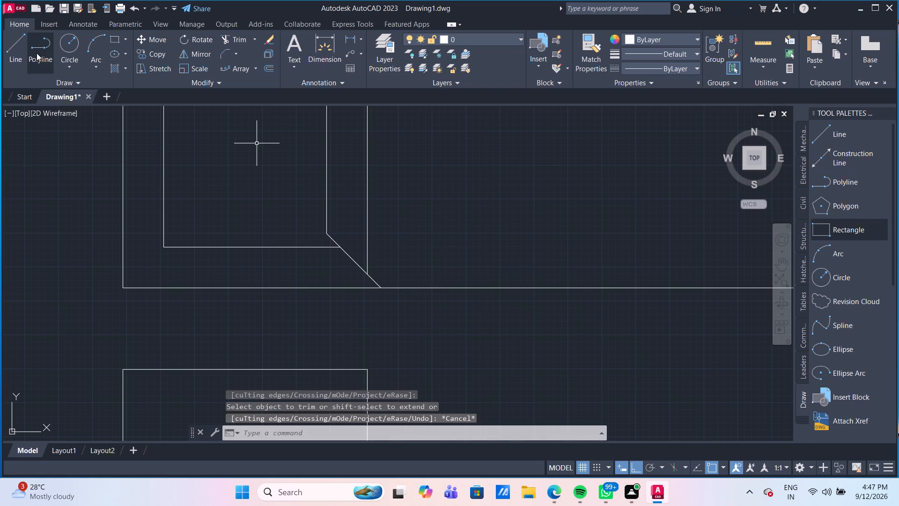
Draw a line north from the chamfer's south end and another east from its north end so that they cross.
left_click(24, 52)
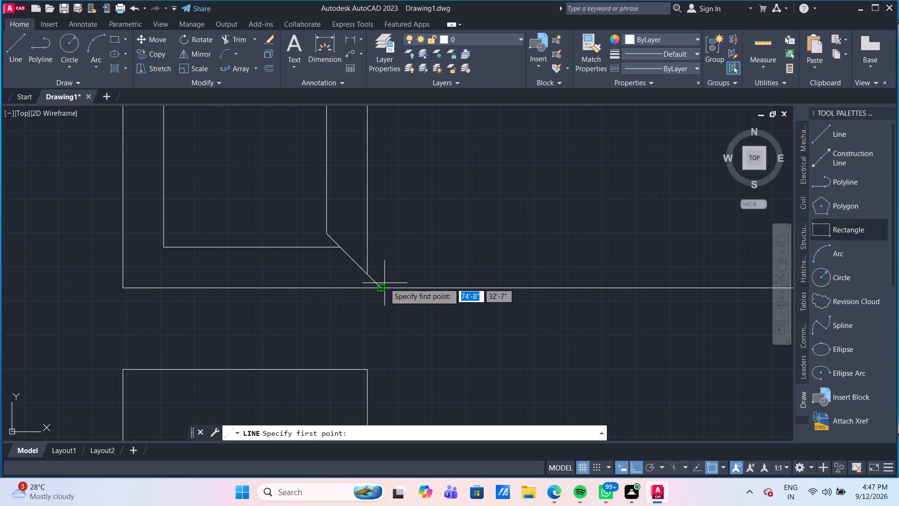
left_click(383, 285)
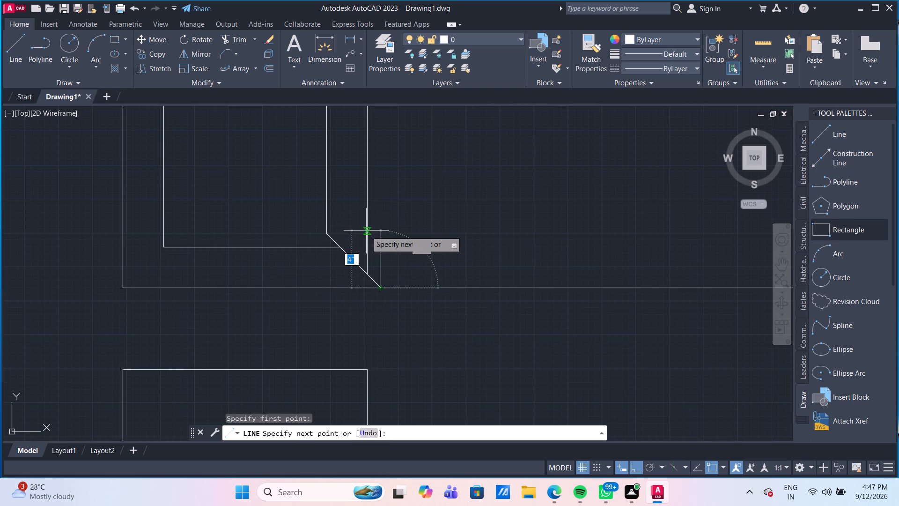
left_click(382, 214)
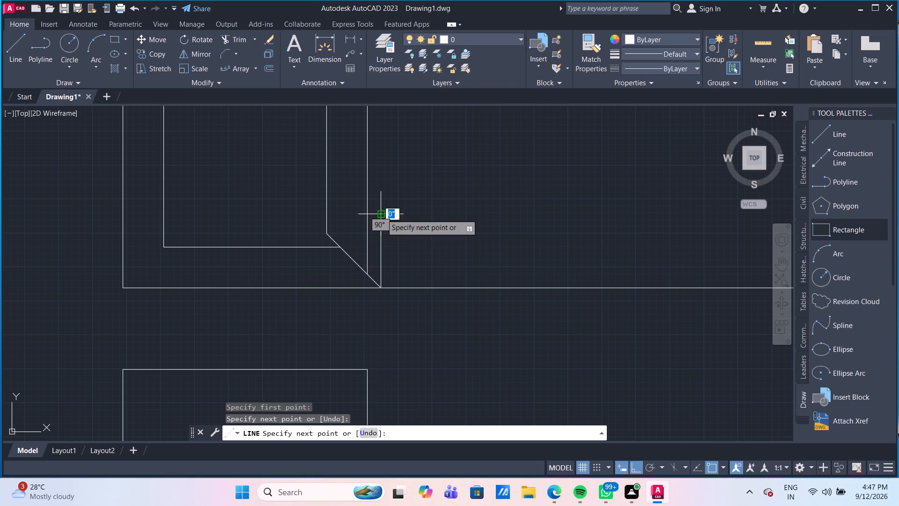
key("Escape")
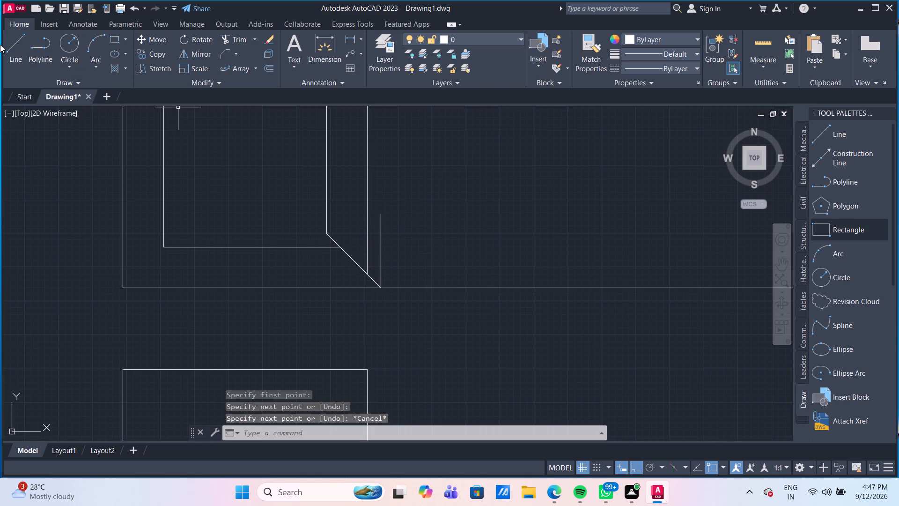
left_click(17, 45)
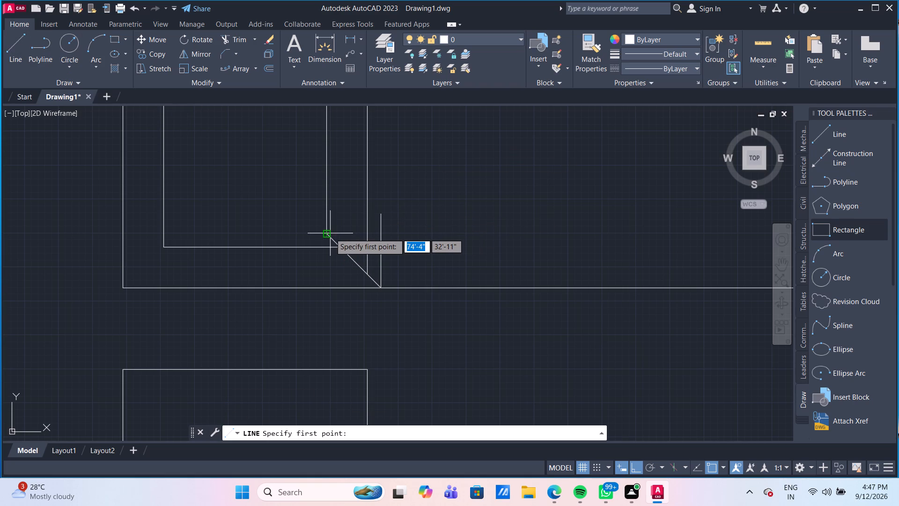
left_click(328, 233)
left_click(398, 234)
key("Escape")
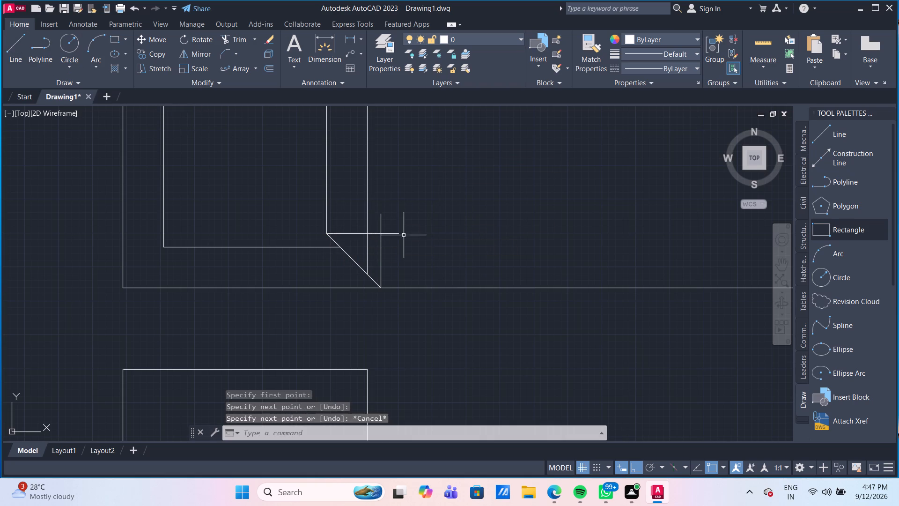
Trim the eastern vertical line inside the chamfer triangle and both new lines' overshoots past their crossing.
scroll(405, 239, "up", 1)
type("tr")
key("Return")
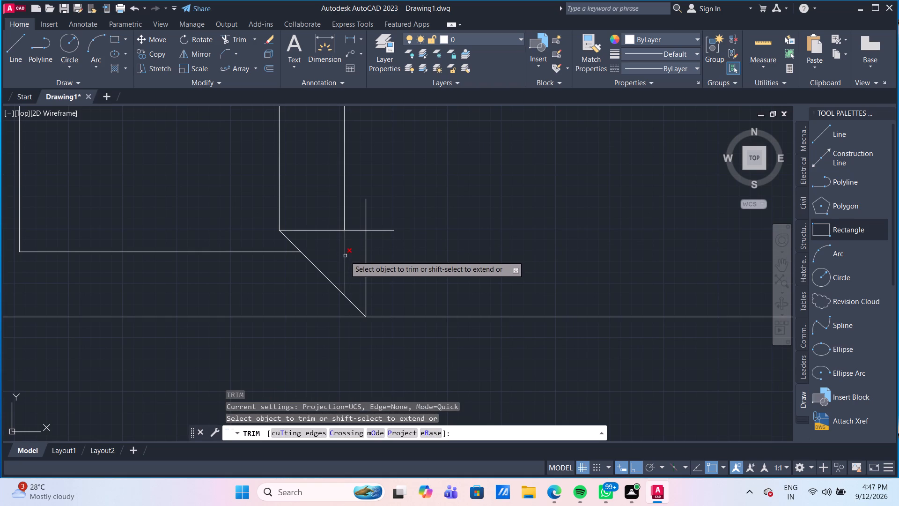
left_click(345, 256)
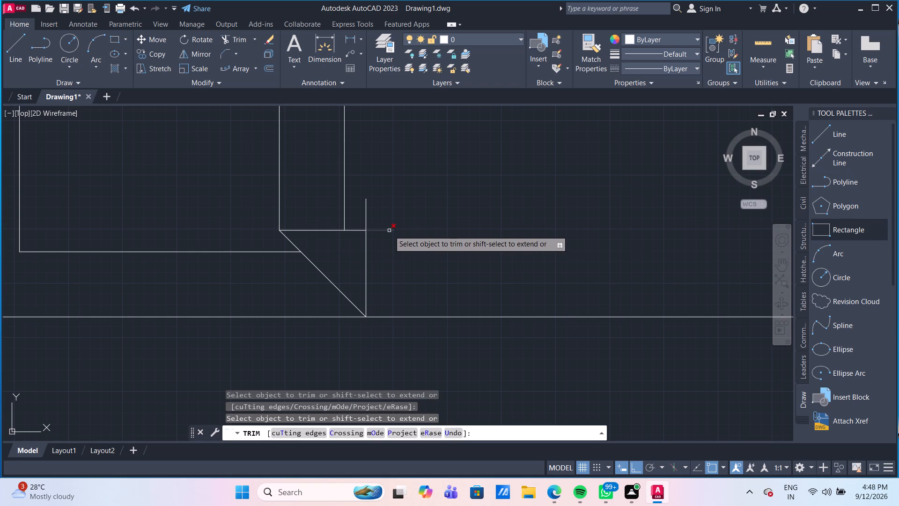
left_click(389, 231)
left_click(366, 211)
scroll(429, 240, "down", 1)
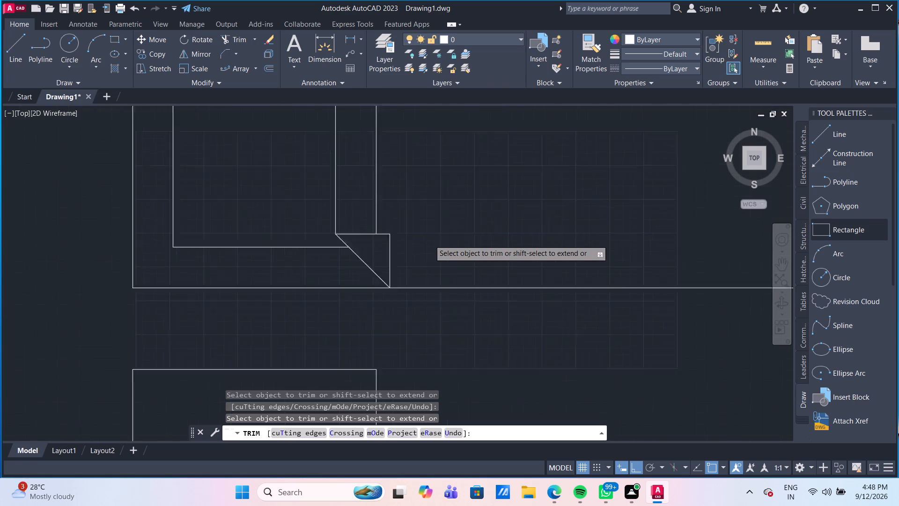
scroll(429, 240, "down", 4)
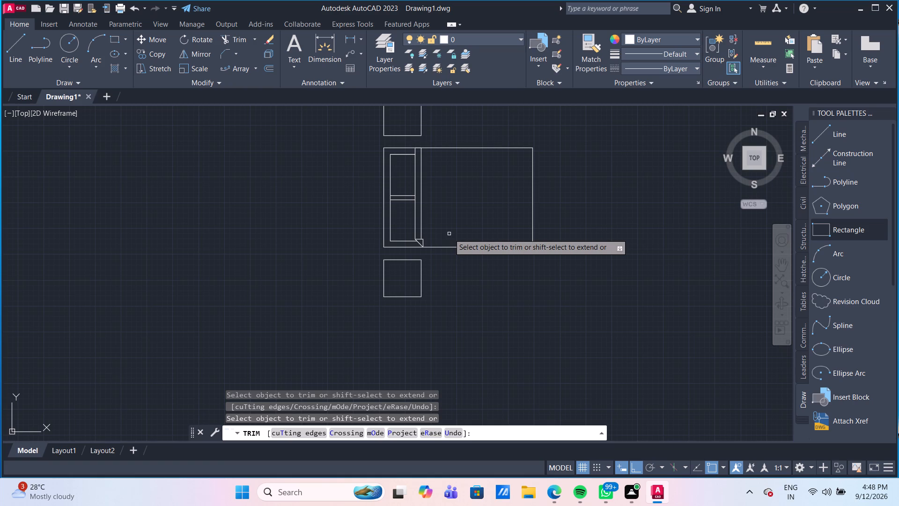
key("Escape")
Move the eastern line of the vertical pair 1" west.
scroll(439, 221, "up", 3)
scroll(396, 204, "down", 3)
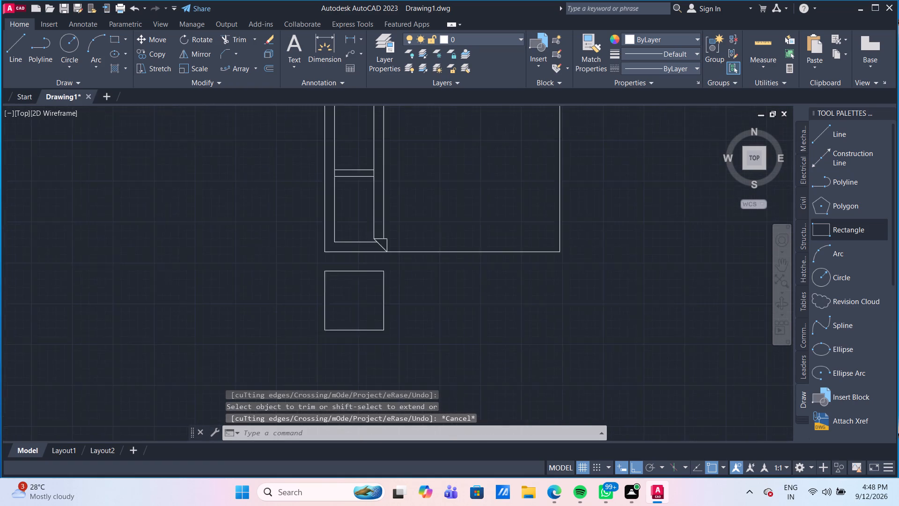
scroll(392, 176, "up", 2)
middle_click_drag(405, 154, 419, 233)
scroll(397, 201, "up", 1)
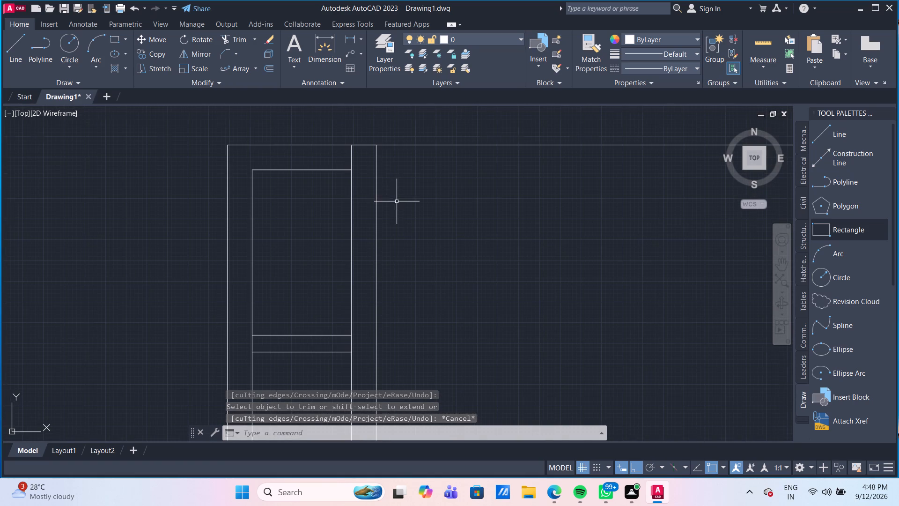
left_click(376, 190)
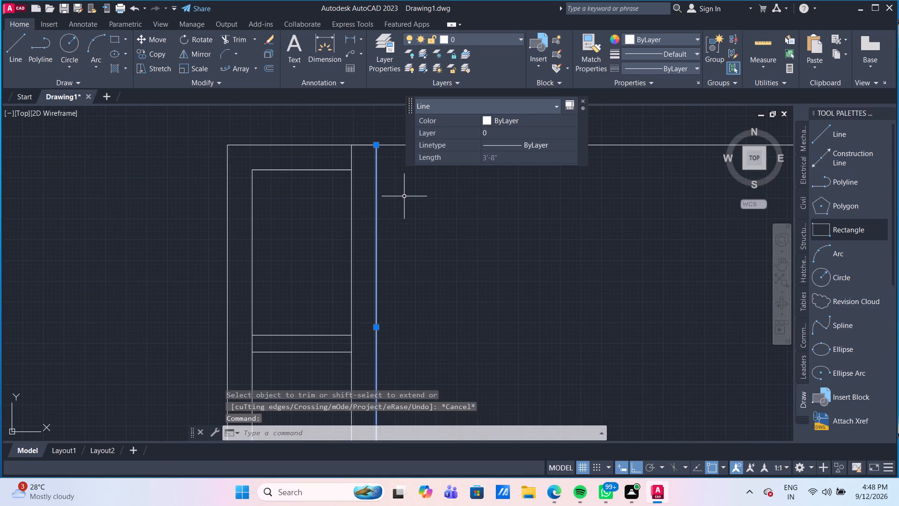
key("m")
key("Return")
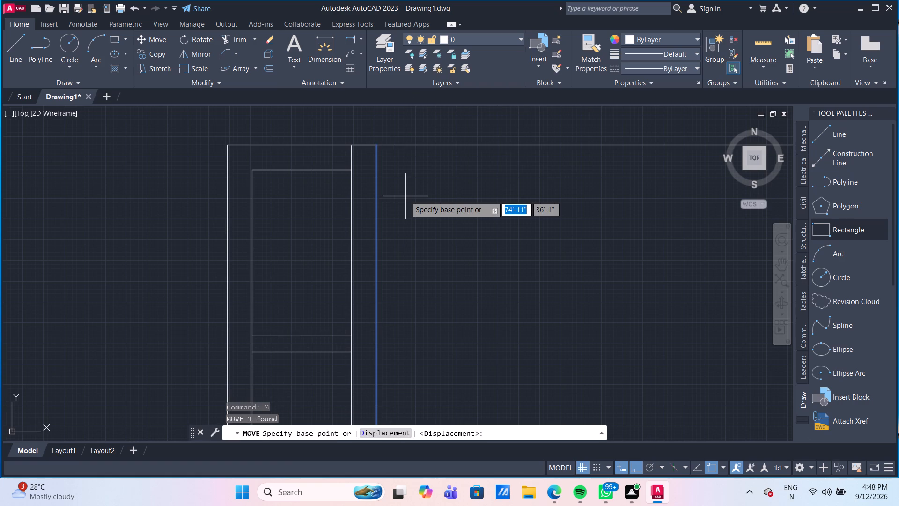
left_click(376, 145)
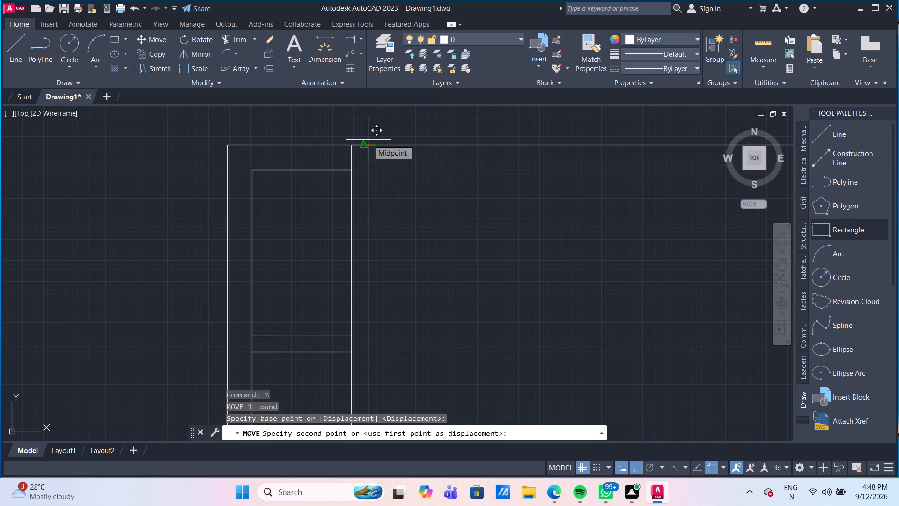
key("1")
key("shift+quotedbl")
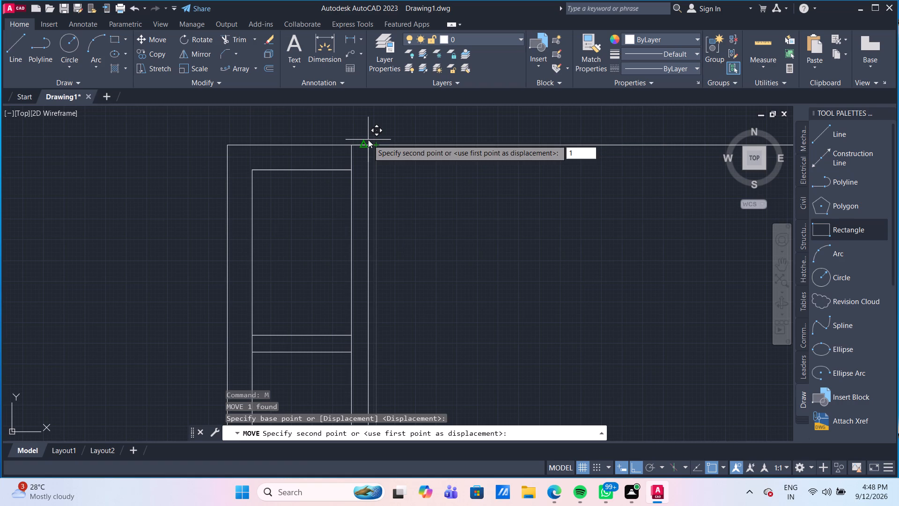
key("Return")
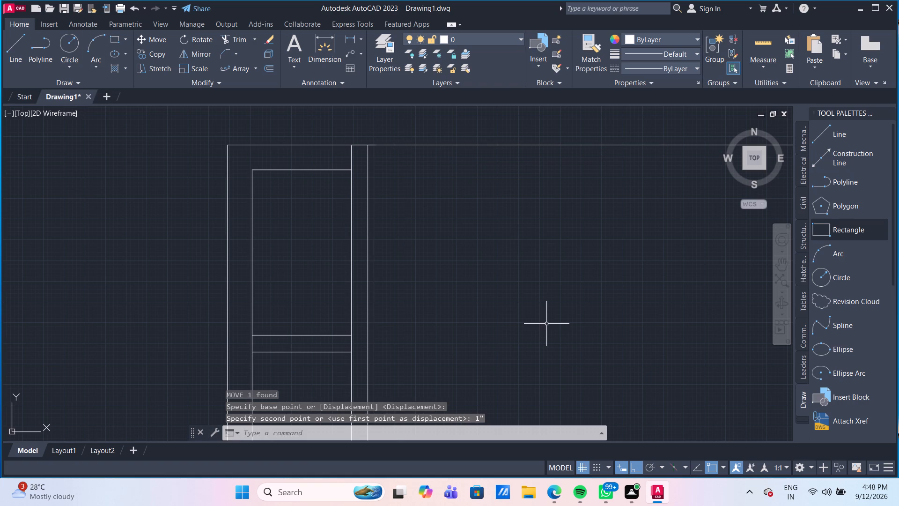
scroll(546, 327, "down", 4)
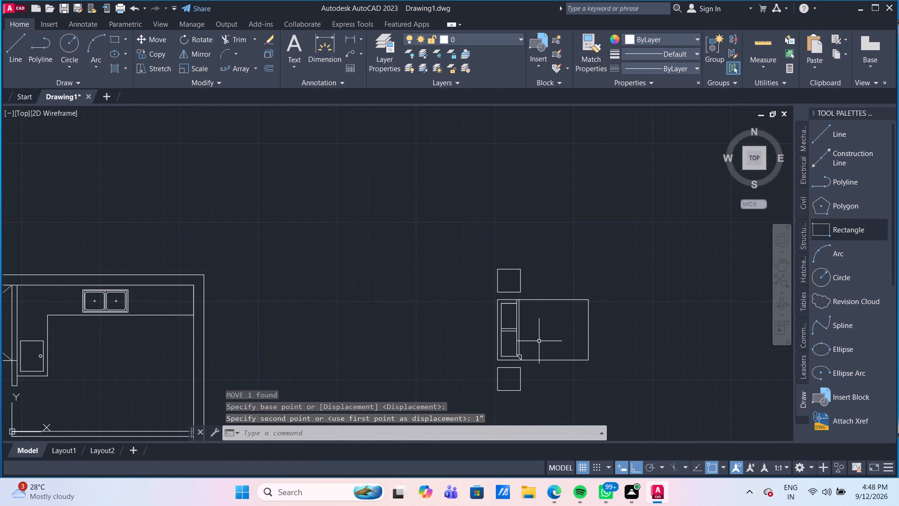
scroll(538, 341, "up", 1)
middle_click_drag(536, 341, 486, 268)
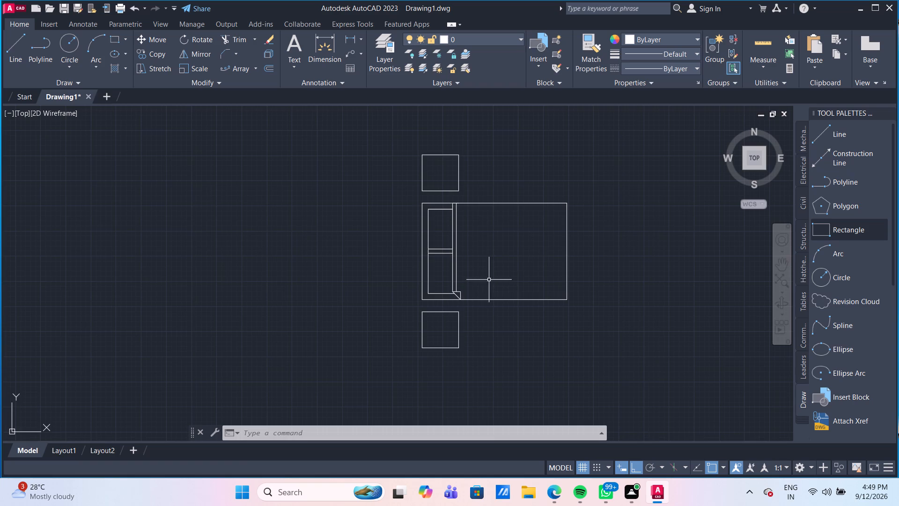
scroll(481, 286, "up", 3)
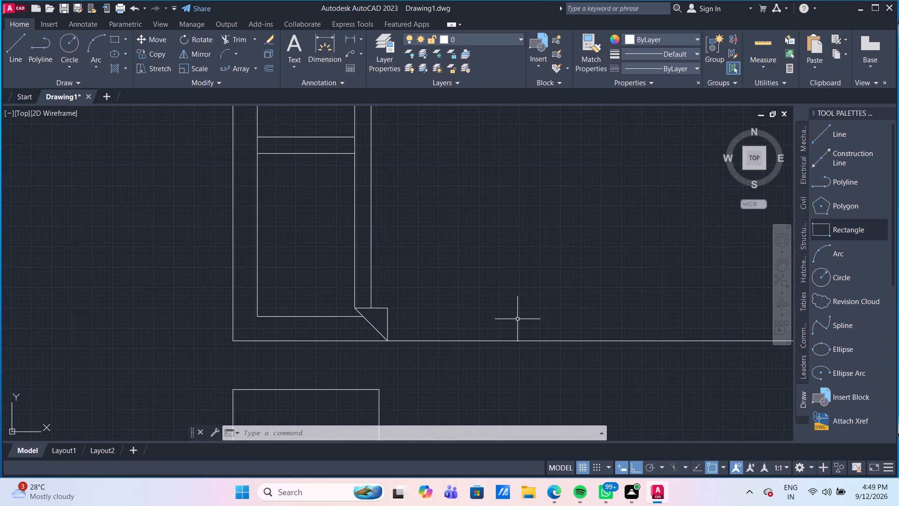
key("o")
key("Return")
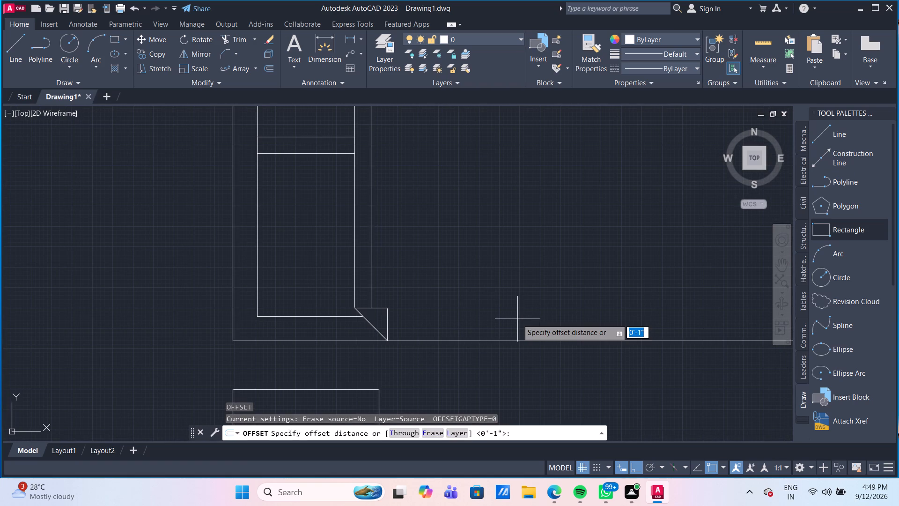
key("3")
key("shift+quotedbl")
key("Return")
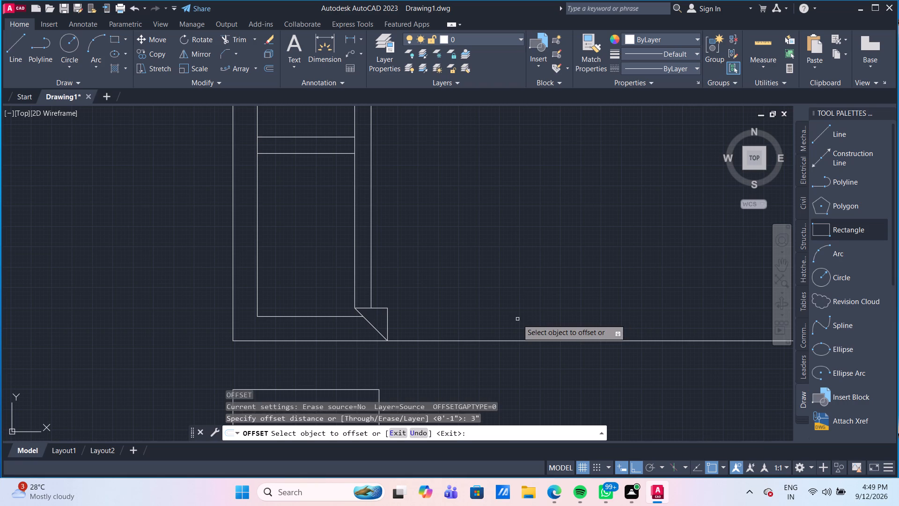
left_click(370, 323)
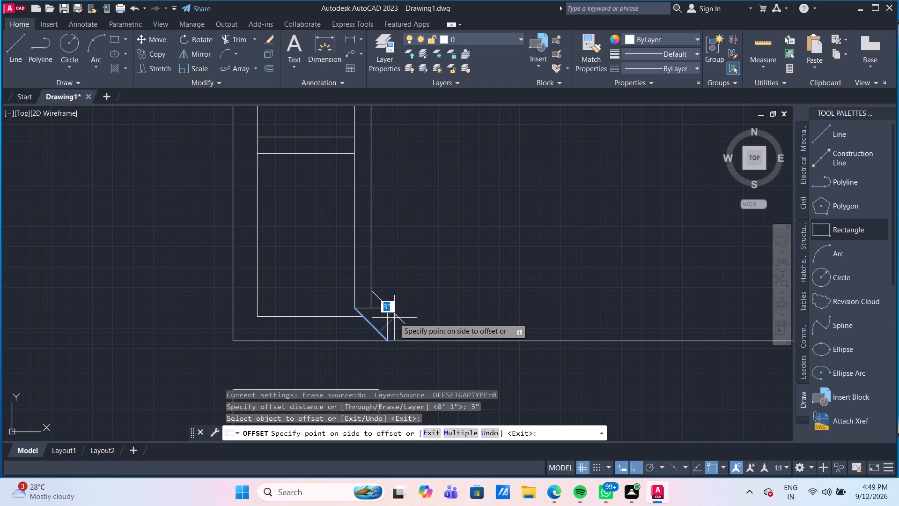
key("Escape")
Offset the fold's diagonal line 2" to its northeast side.
key("o")
key("Return")
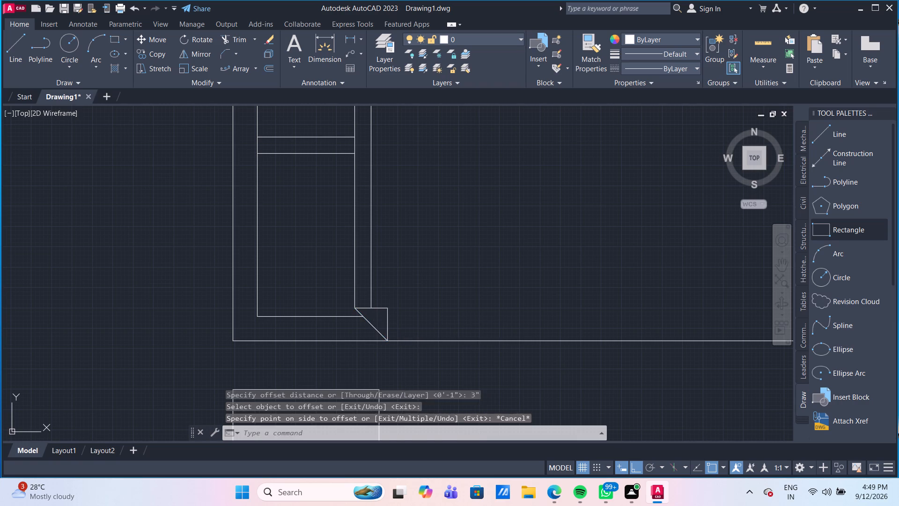
type("2\"")
key("Return")
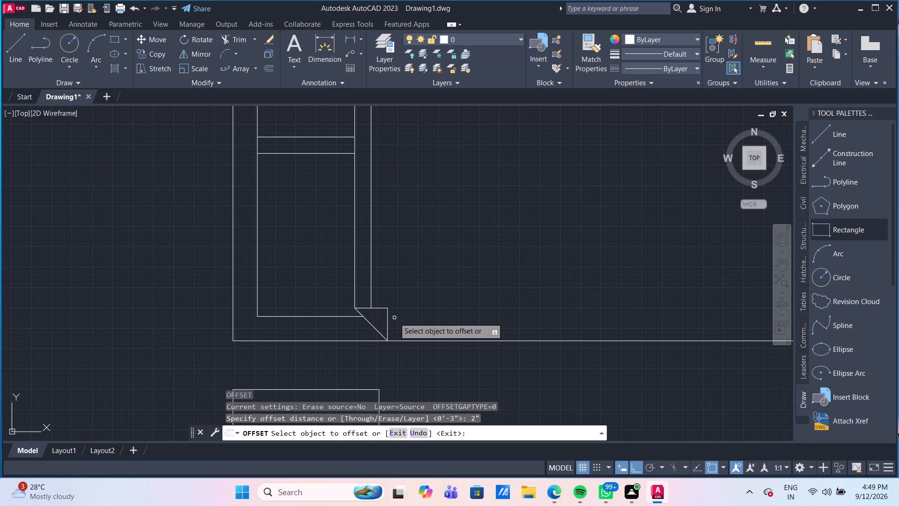
left_click(375, 330)
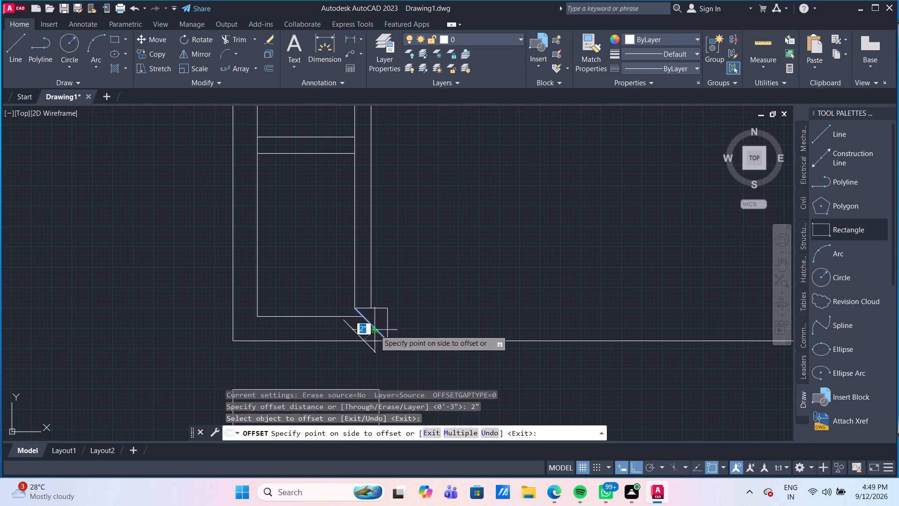
left_click(397, 314)
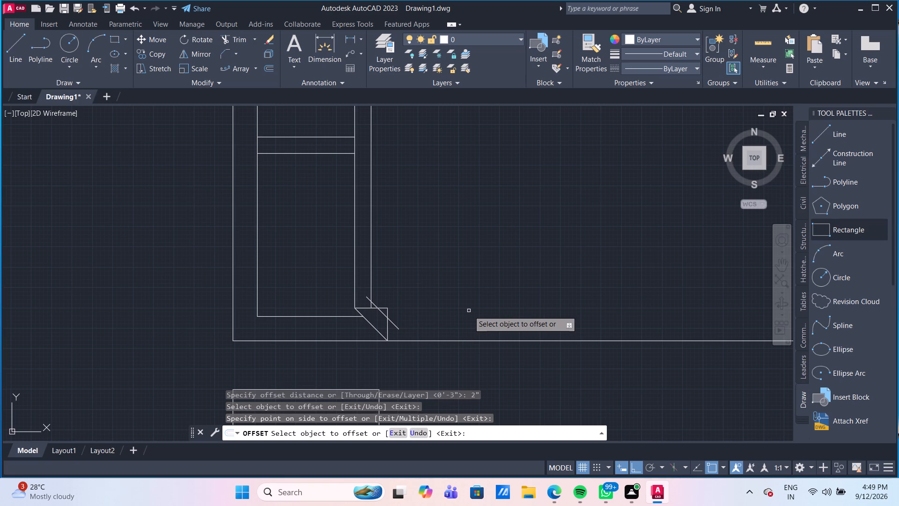
key("Escape")
Extend the offset diagonal's north end to the western line of the vertical pair and its south end to the outer rectangle's edge.
type("ex")
key("Return")
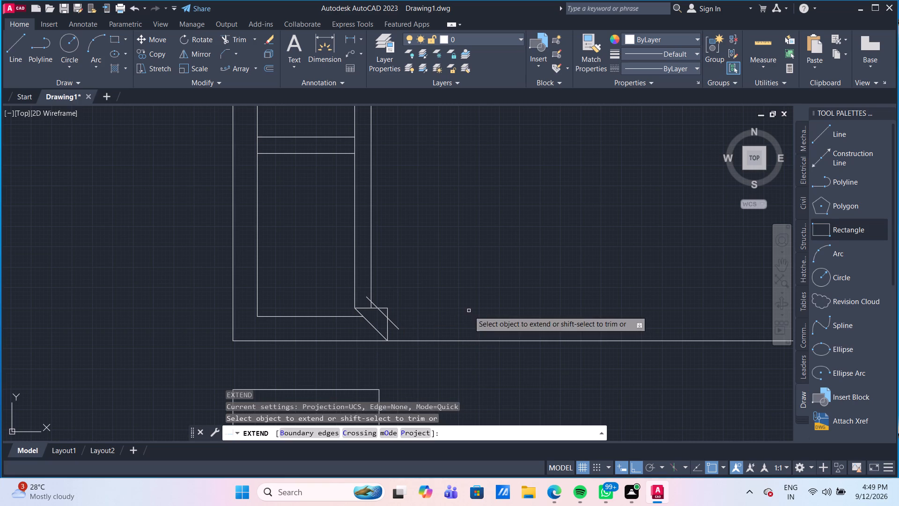
left_click(365, 298)
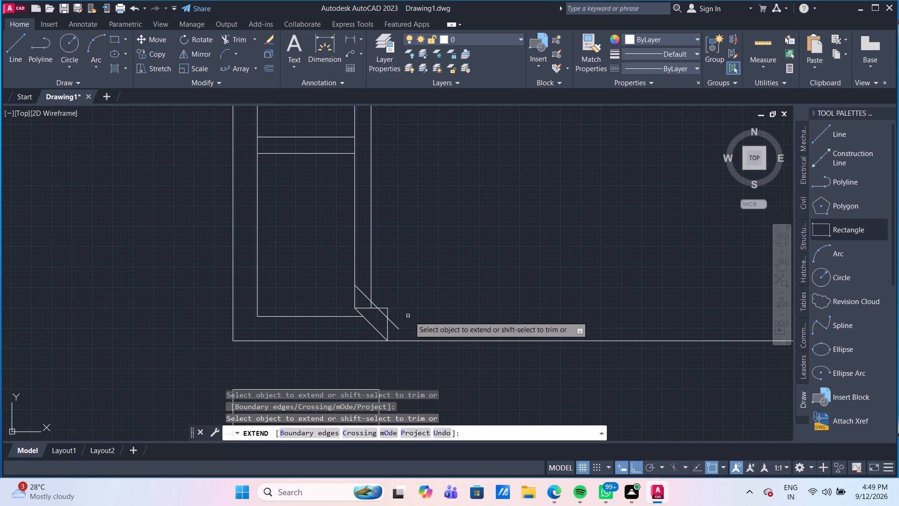
left_click(392, 323)
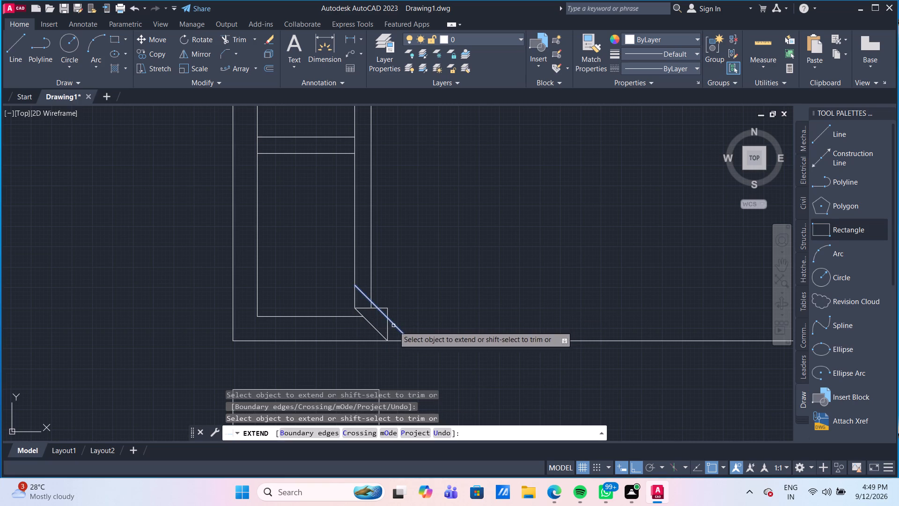
key("Escape")
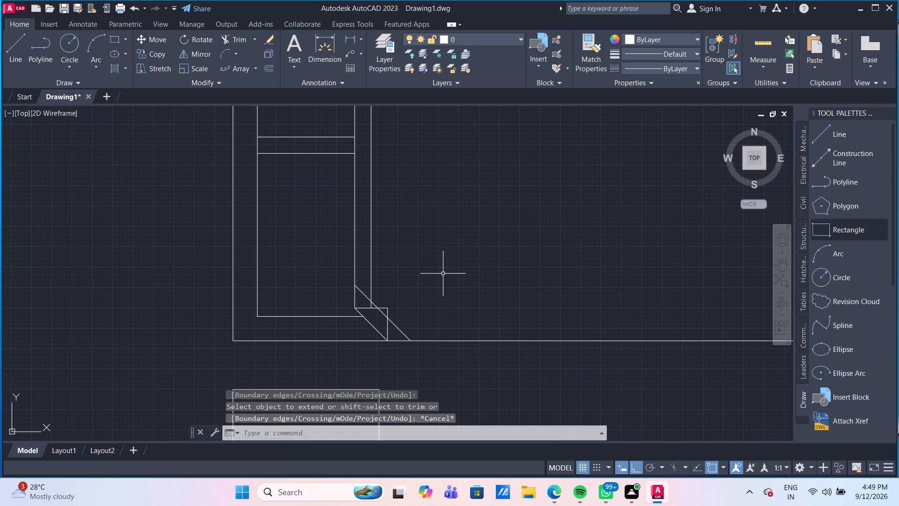
Draw connected lines from the new diagonal's north end eastward, back to its south end, and north past the first line.
left_click(18, 44)
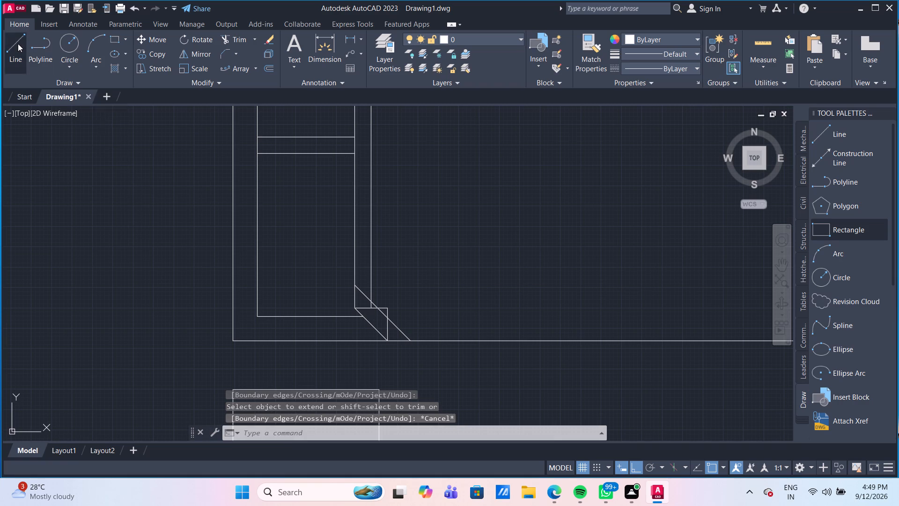
left_click(357, 284)
left_click(434, 286)
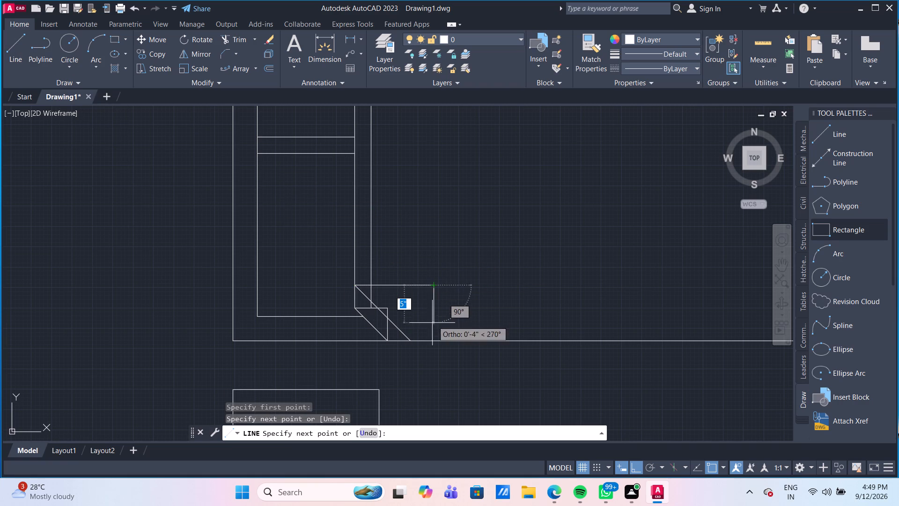
left_click(413, 339)
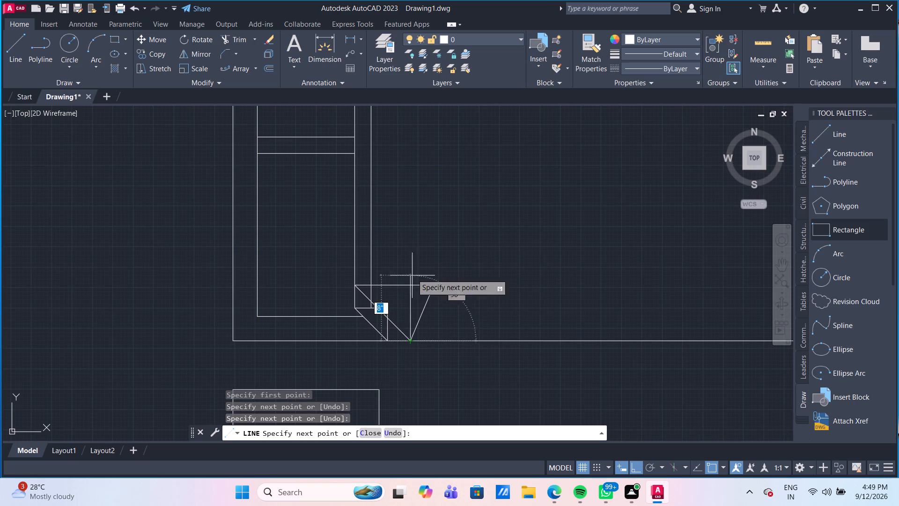
left_click(411, 260)
key("Escape")
Trim away the slanted connecting line and the overshoots of the eastward and northward lines past their crossing.
type("tr")
key("Return")
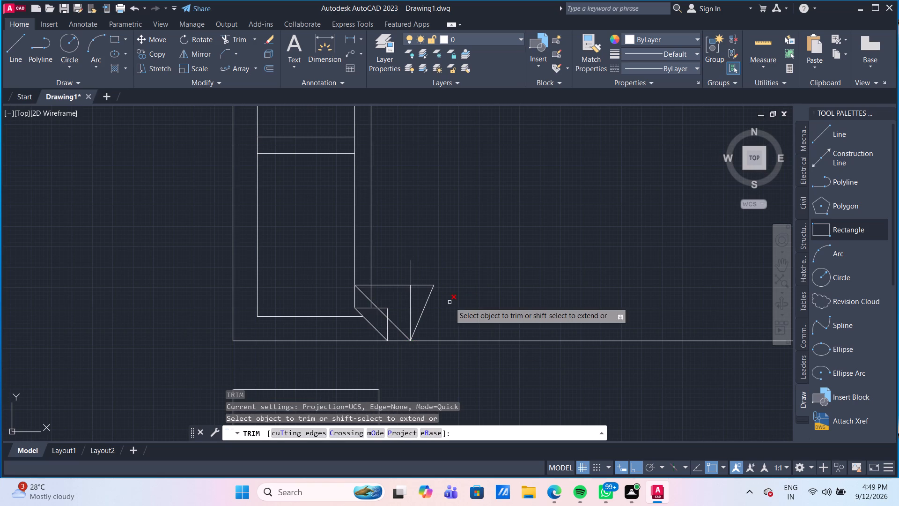
left_click(429, 298)
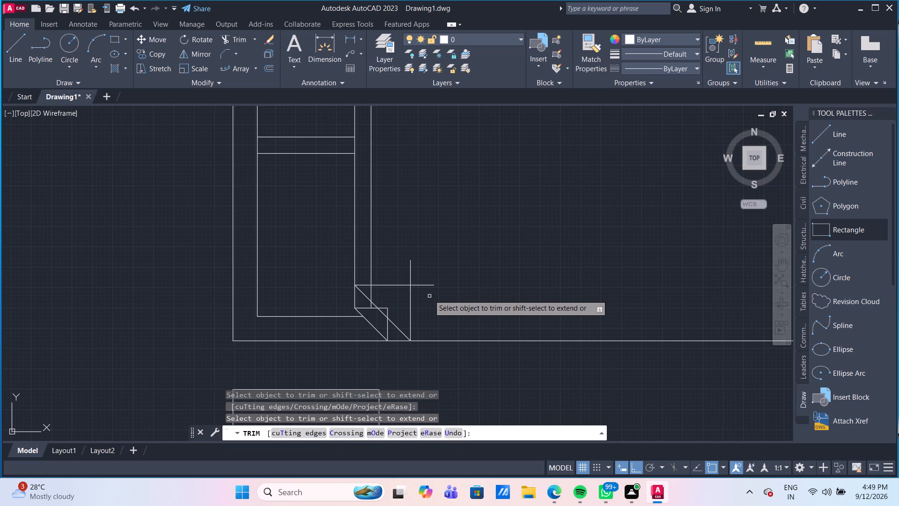
left_click(427, 287)
left_click(410, 265)
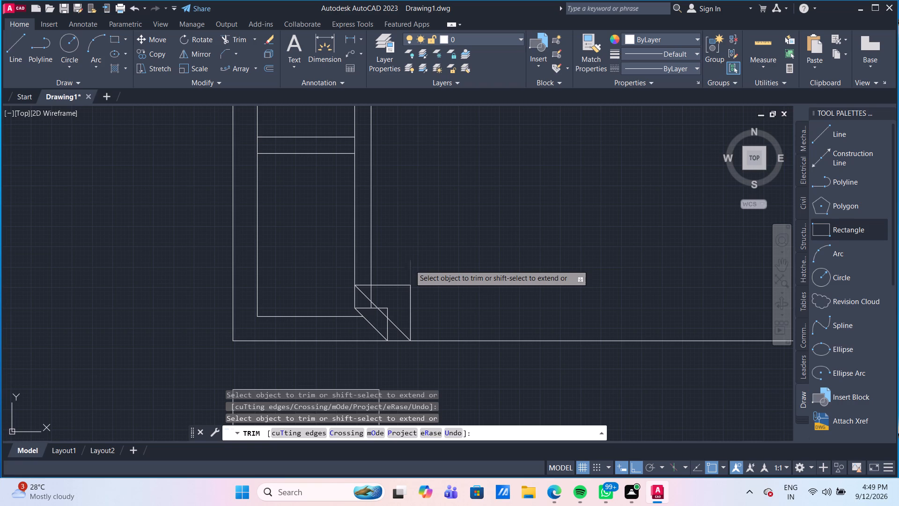
Trim away the old smaller fold's diagonal, north and east edges, plus the eastern vertical line's portion inside the larger fold.
scroll(357, 321, "up", 1)
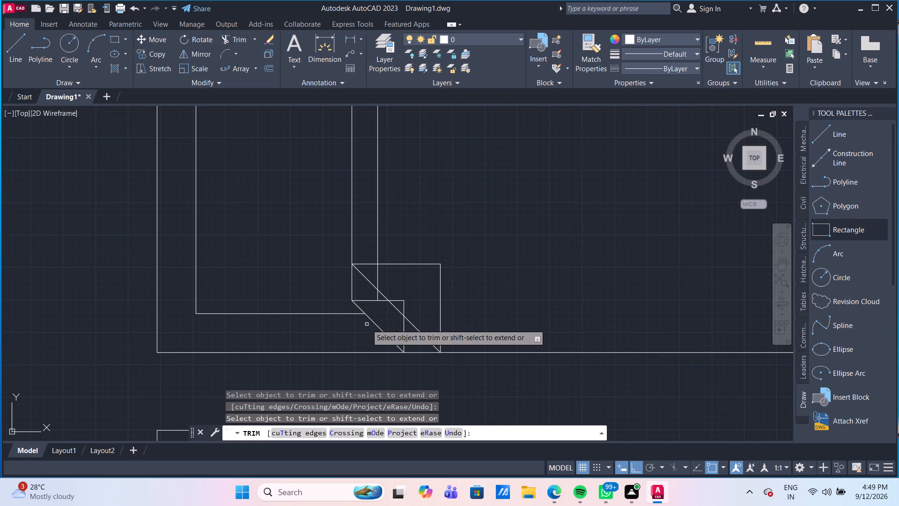
left_click(375, 326)
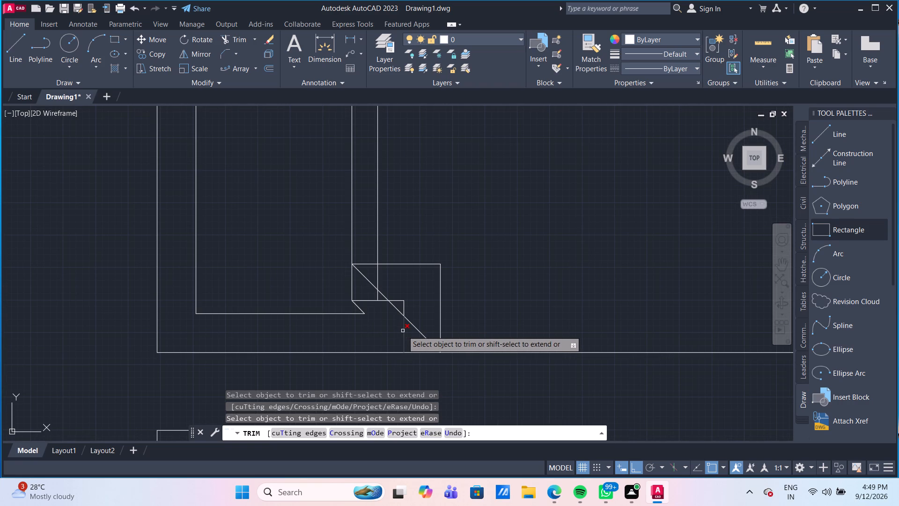
left_click(403, 331)
left_click(403, 308)
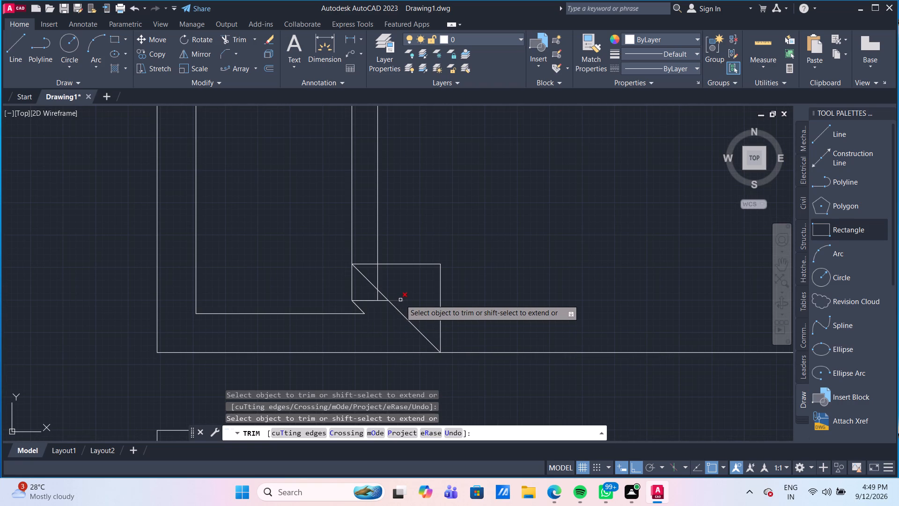
left_click(400, 299)
left_click(377, 270)
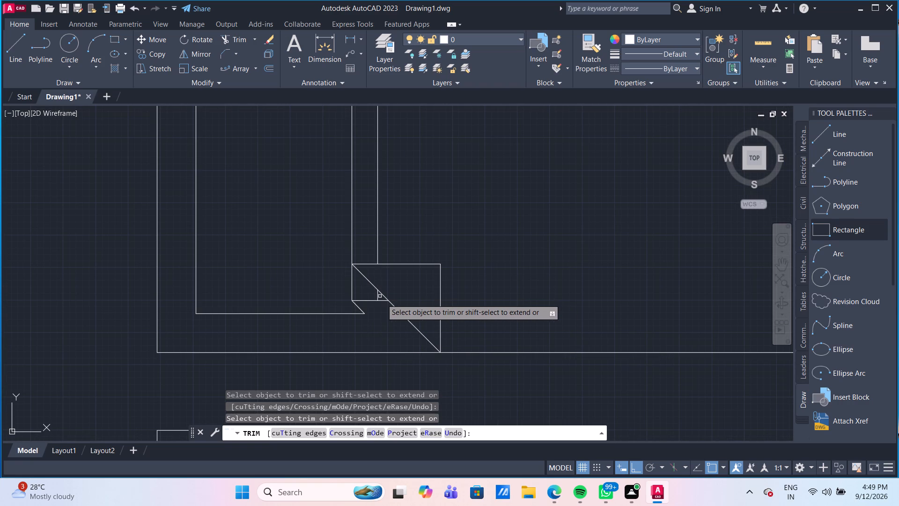
left_click(377, 297)
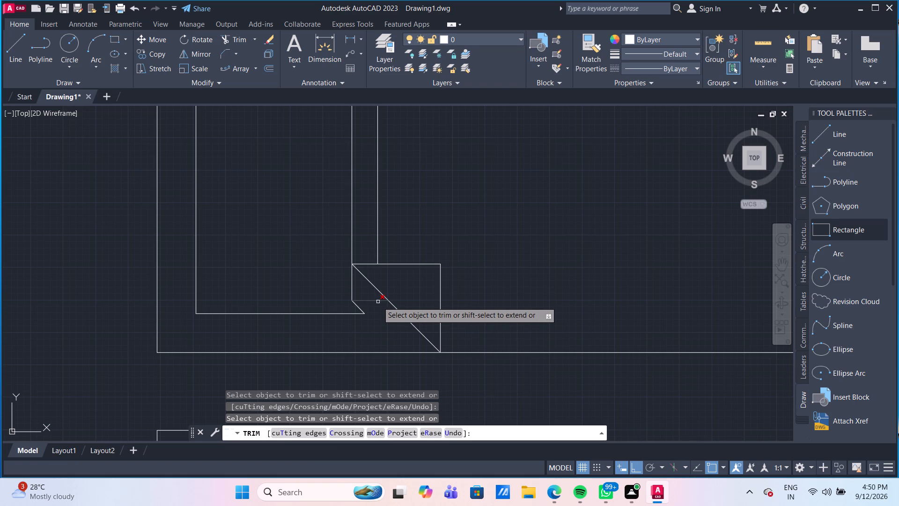
left_click(378, 302)
left_click(360, 308)
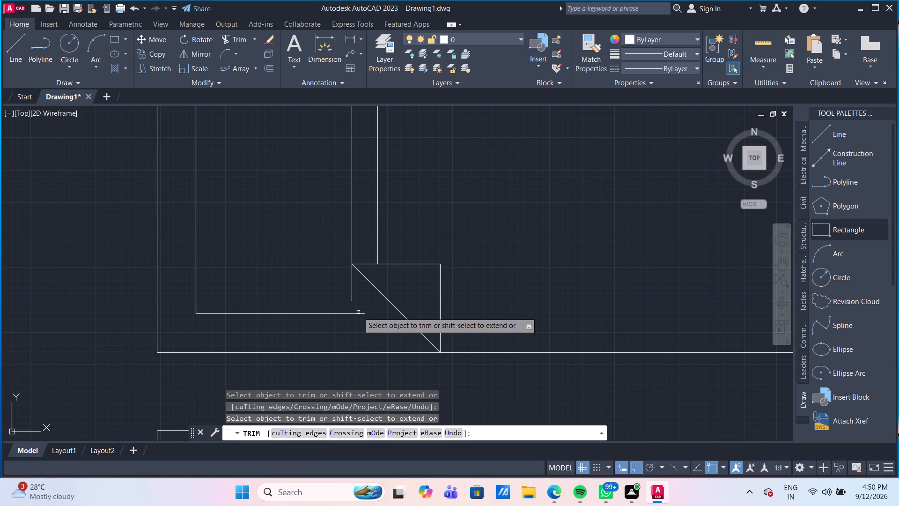
left_click(358, 312)
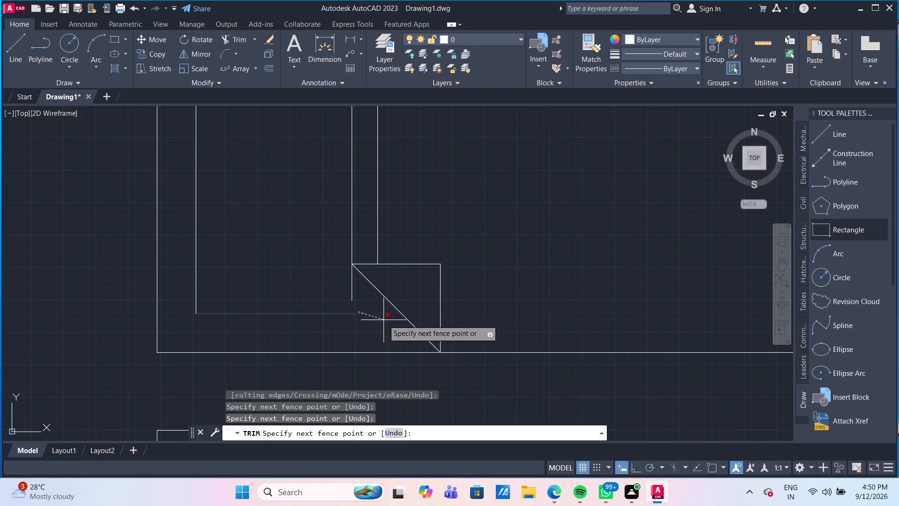
key("Escape")
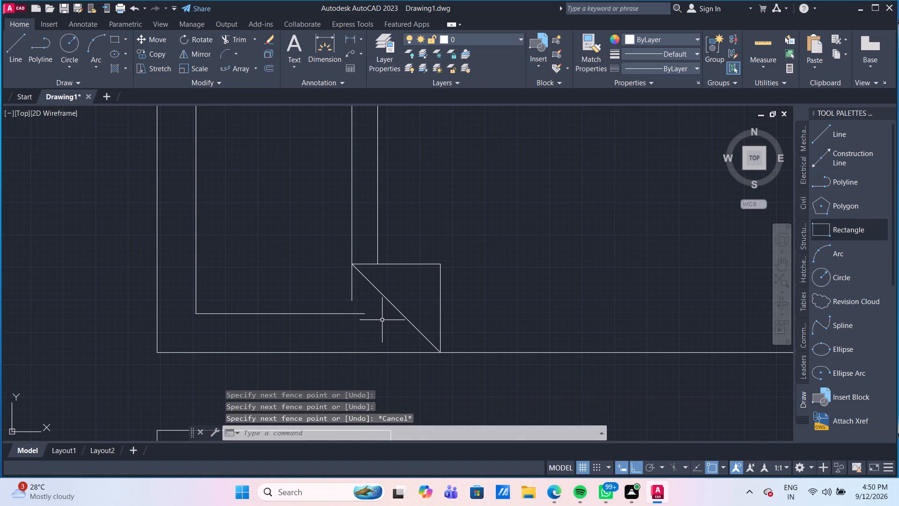
Extend the western line of the vertical pair south to the inner rectangle's south edge.
type("ex")
key("Return")
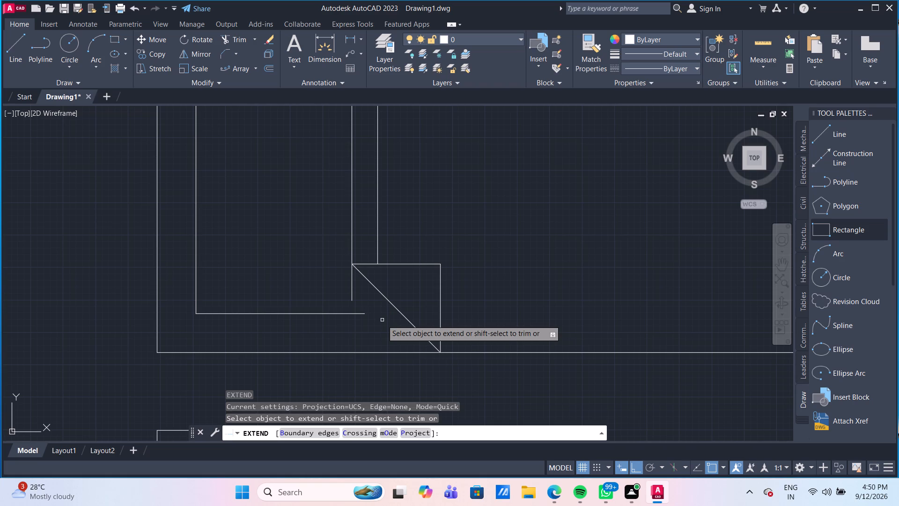
left_click(352, 280)
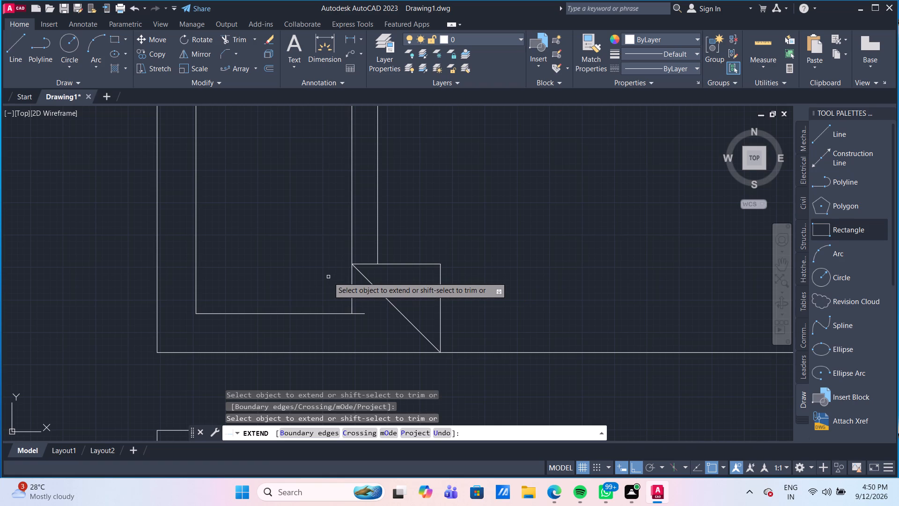
key("Escape")
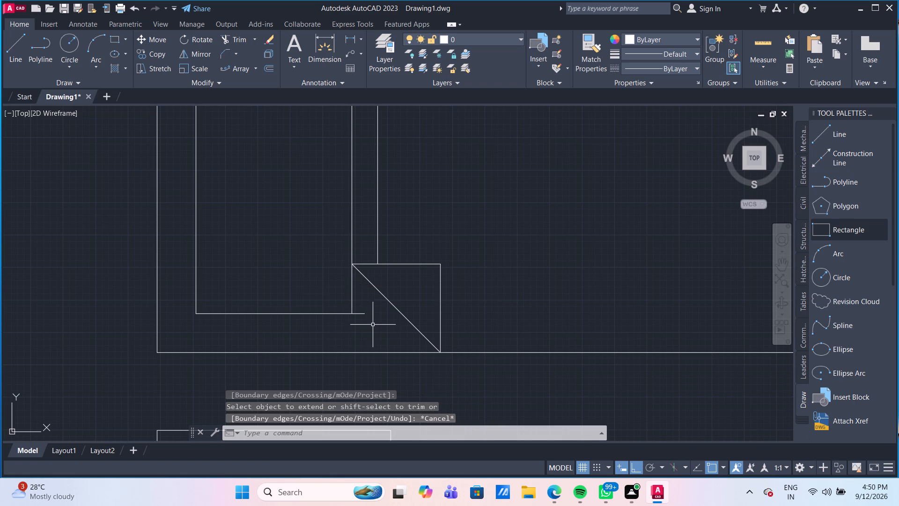
Trim the inner rectangle's south edge where it overshoots the western vertical line.
type("tr")
key("Return")
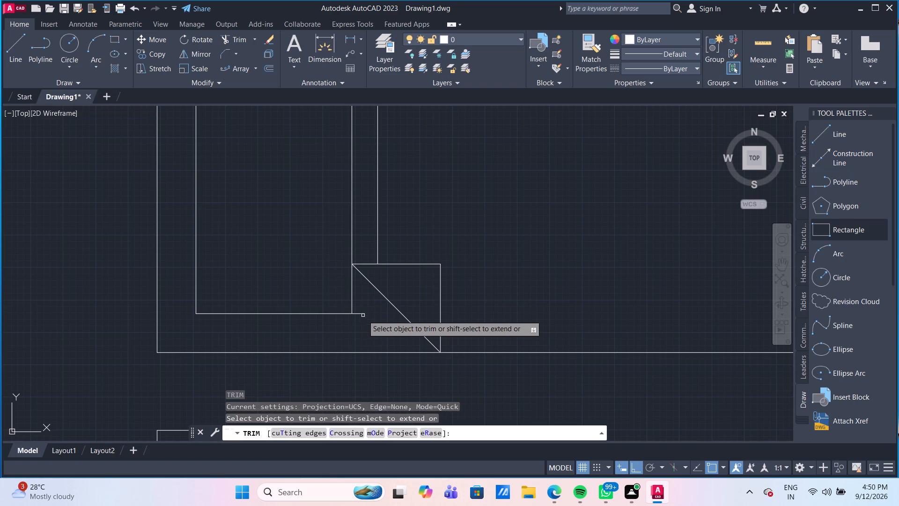
left_click(361, 314)
key("Escape")
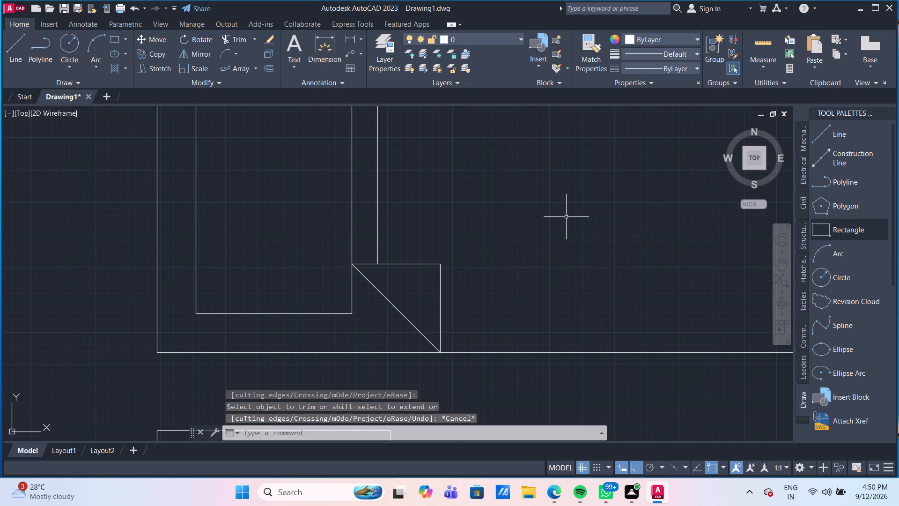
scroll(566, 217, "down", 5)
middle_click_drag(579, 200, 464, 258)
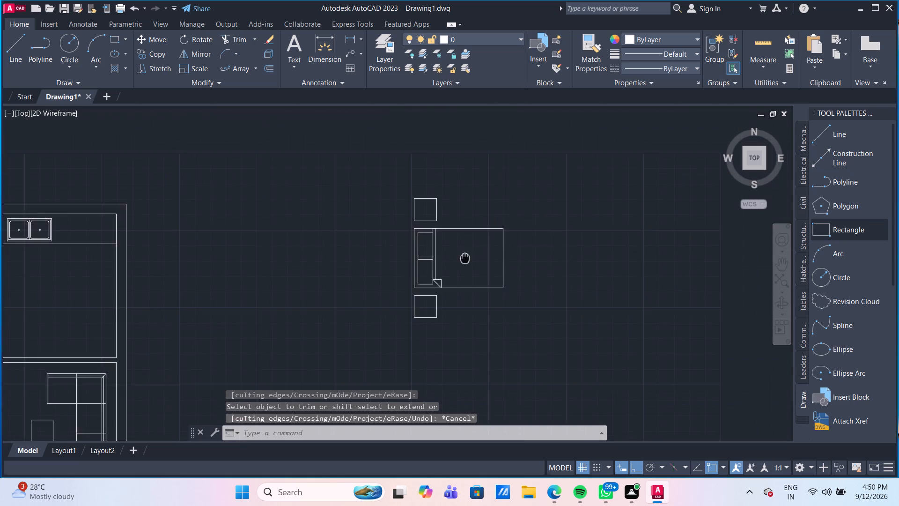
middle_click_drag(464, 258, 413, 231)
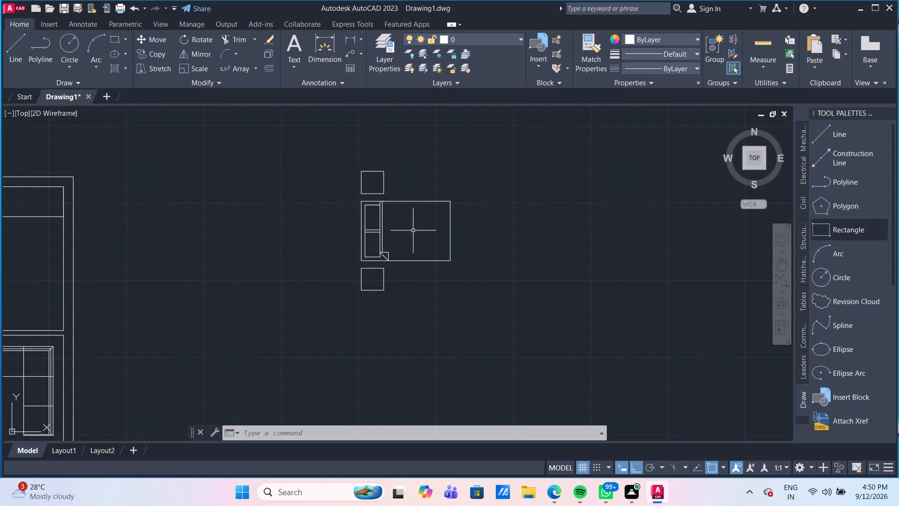
Copy the whole furniture element with its two side squares a short distance west of the original.
left_click(351, 162)
left_click(466, 337)
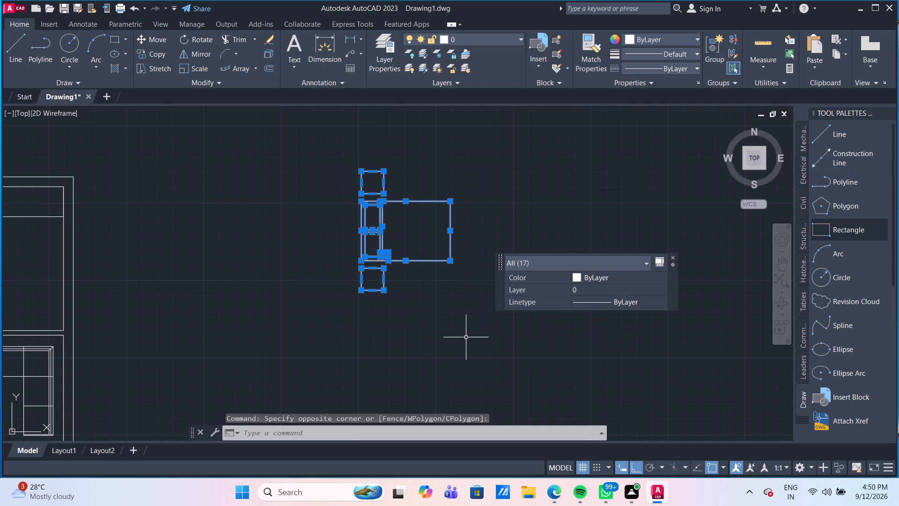
type("co")
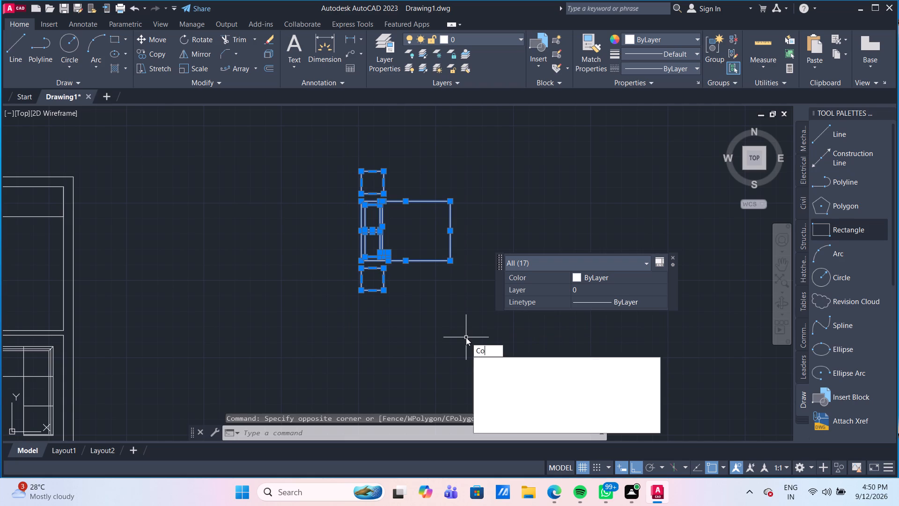
key("Return")
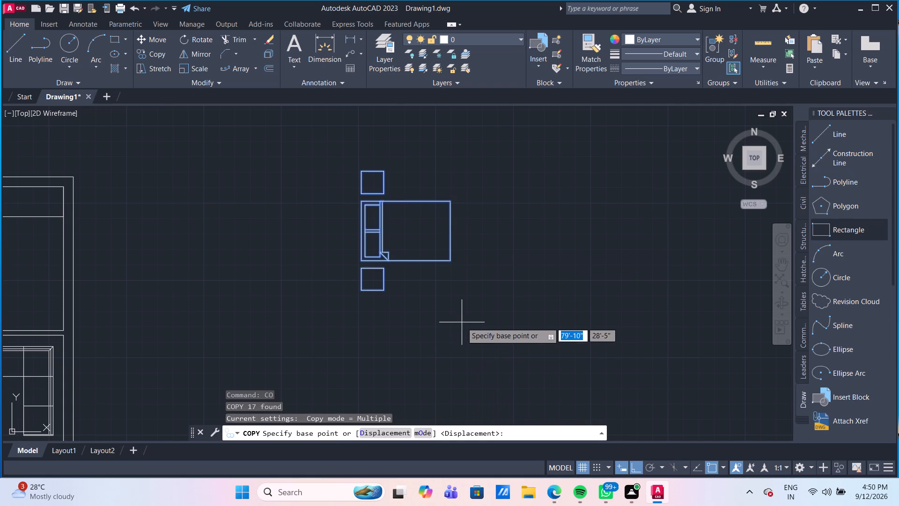
left_click(451, 260)
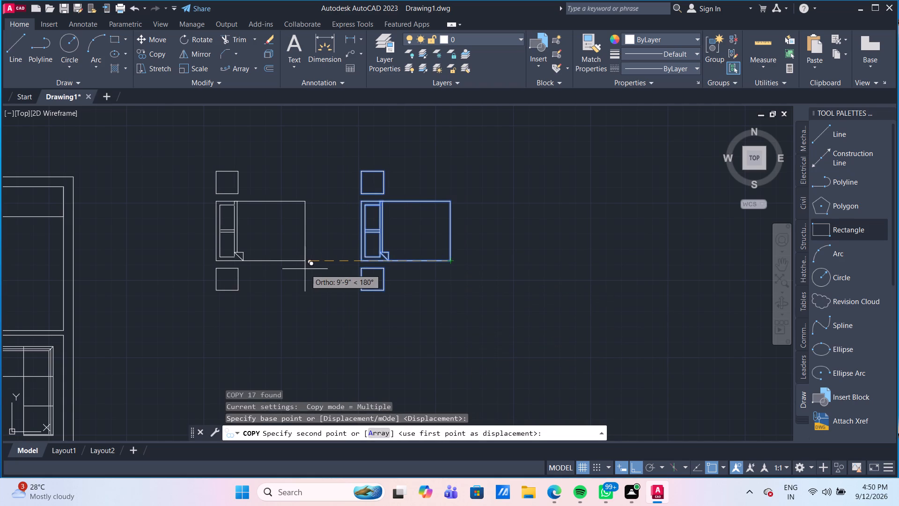
left_click(281, 269)
key("Escape")
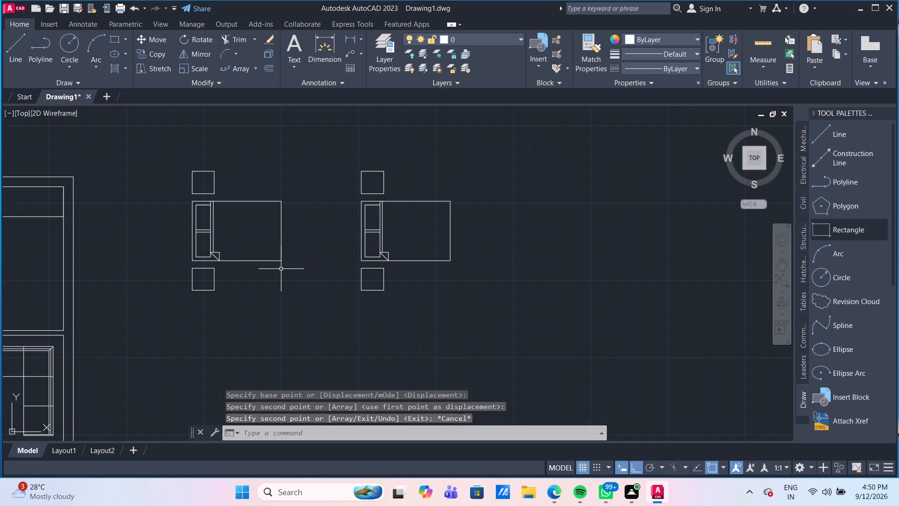
Rotate the original furniture element and its side squares 270 degrees about the large rectangle's northeast corner.
left_click_drag(518, 337, 479, 309)
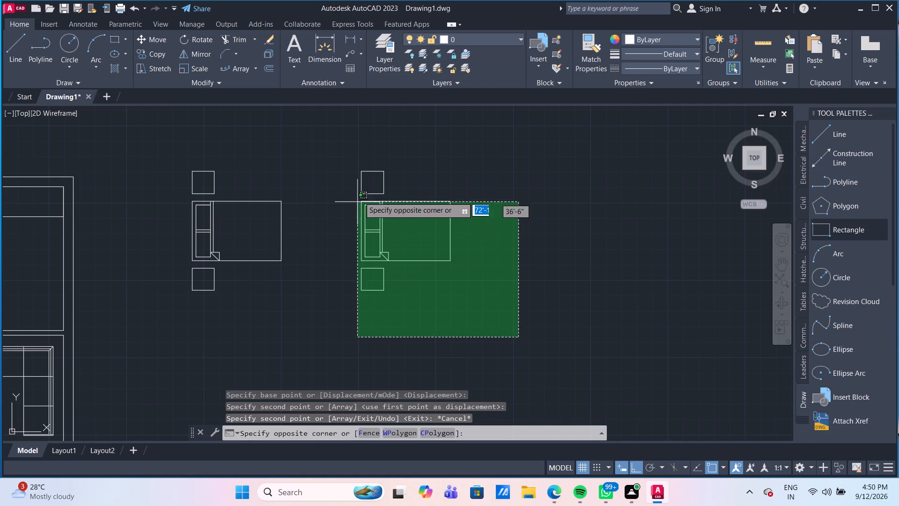
left_click(348, 146)
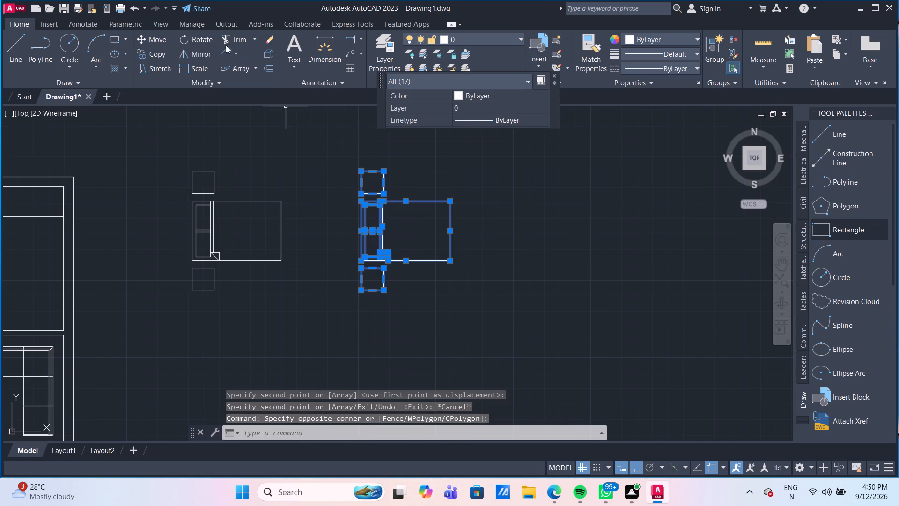
left_click(187, 37)
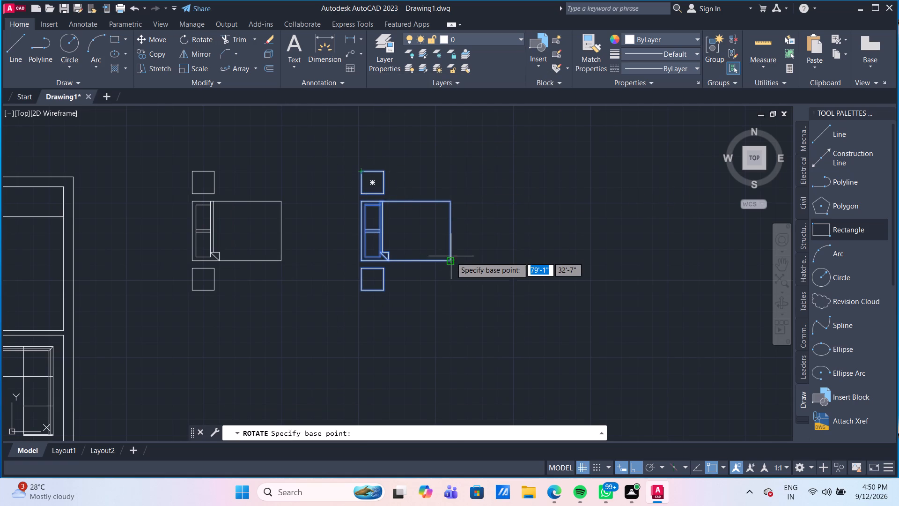
left_click(448, 204)
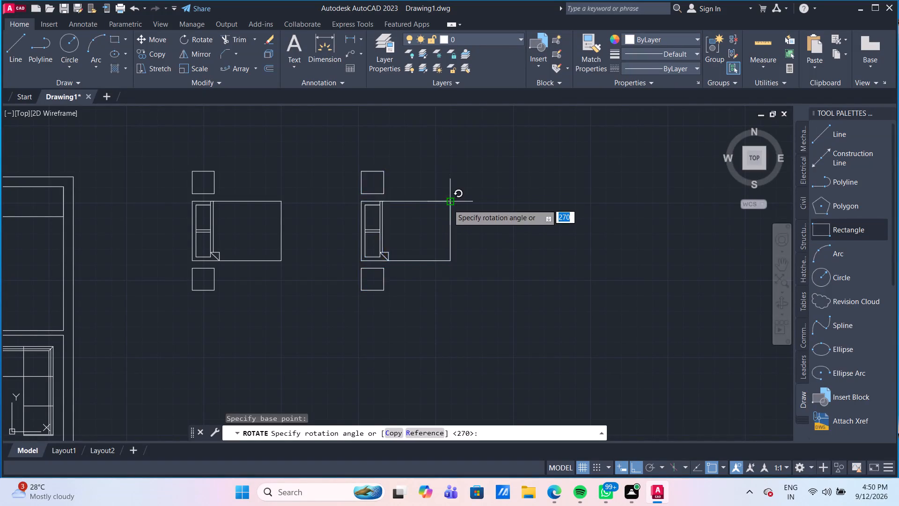
left_click(447, 244)
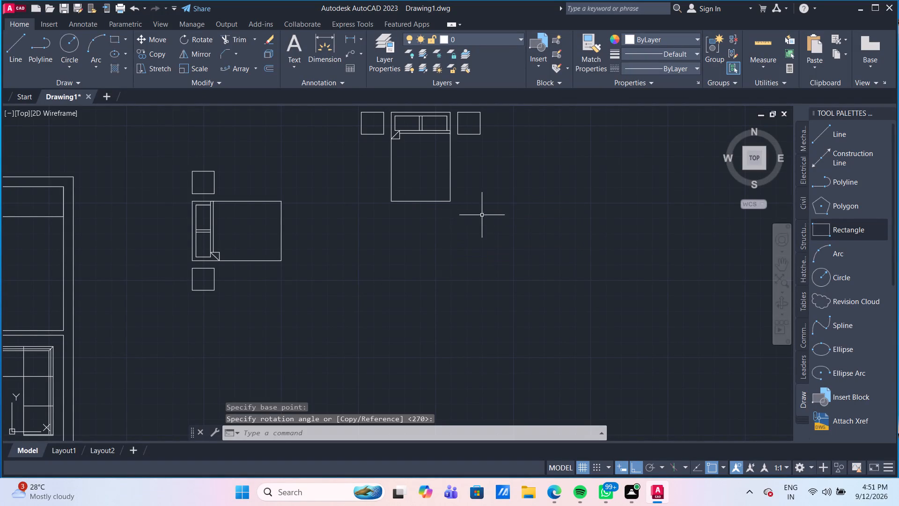
Turn Ortho off and move the unrotated furniture copy into the southwest room, its southern square's southwest corner on the innermost west wall line.
scroll(497, 191, "down", 2)
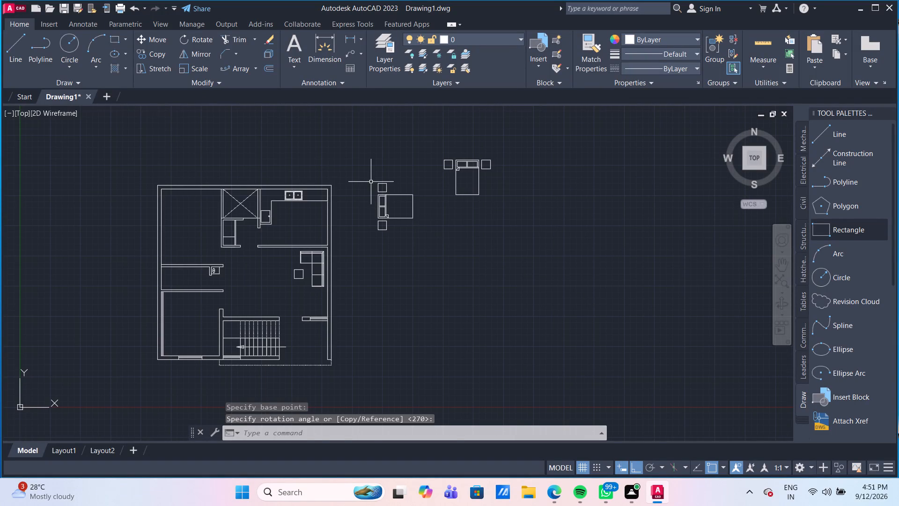
left_click(371, 181)
left_click(422, 242)
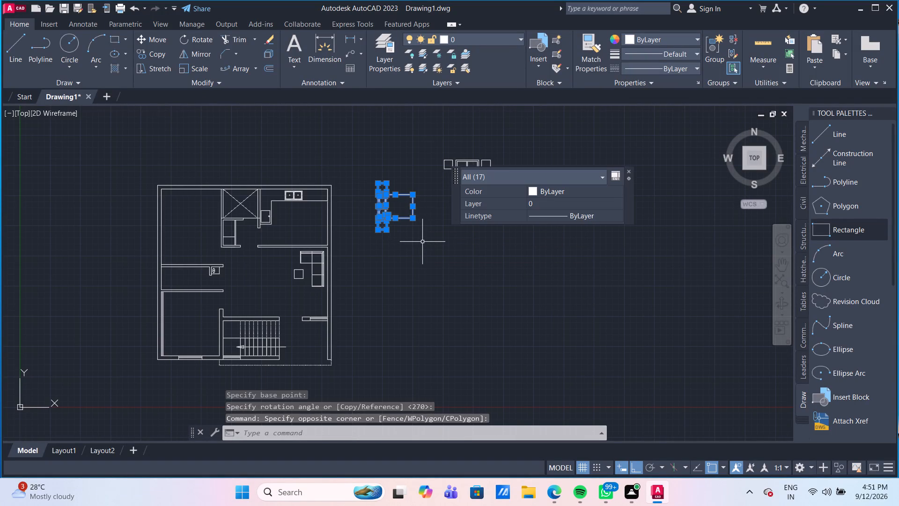
key("m")
key("Return")
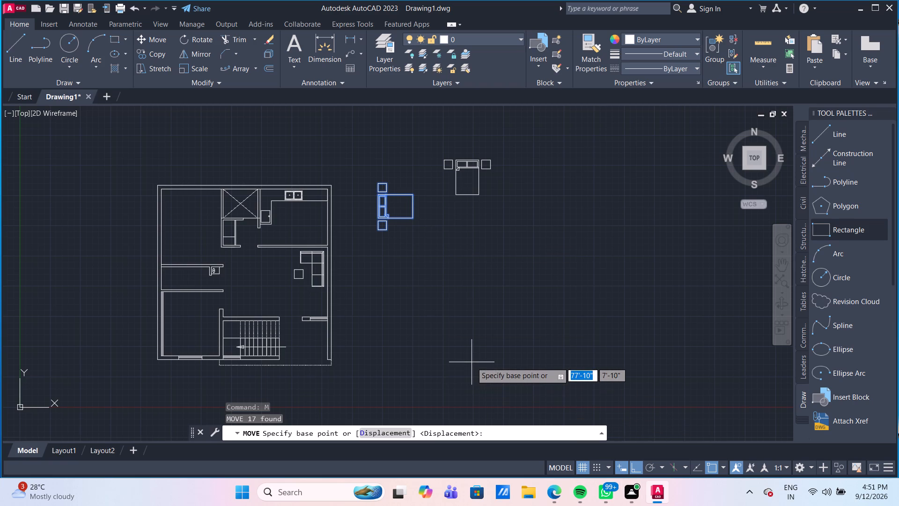
left_click(636, 471)
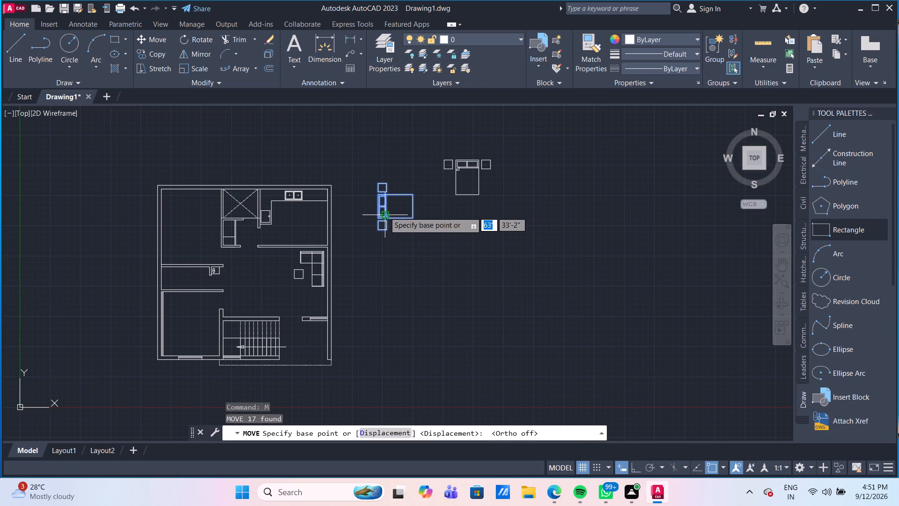
scroll(384, 212, "up", 3)
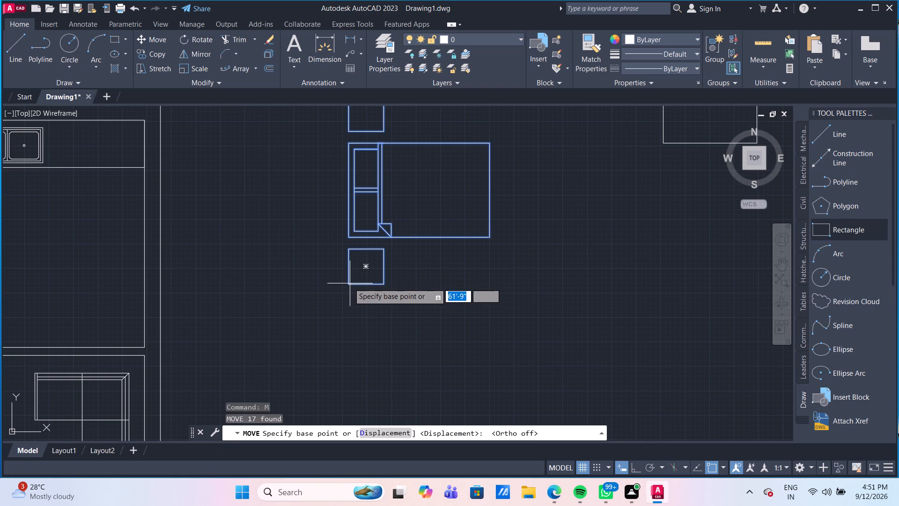
left_click(349, 283)
scroll(307, 322, "down", 4)
scroll(209, 367, "up", 3)
middle_click_drag(166, 390, 320, 283)
middle_click_drag(323, 264, 323, 248)
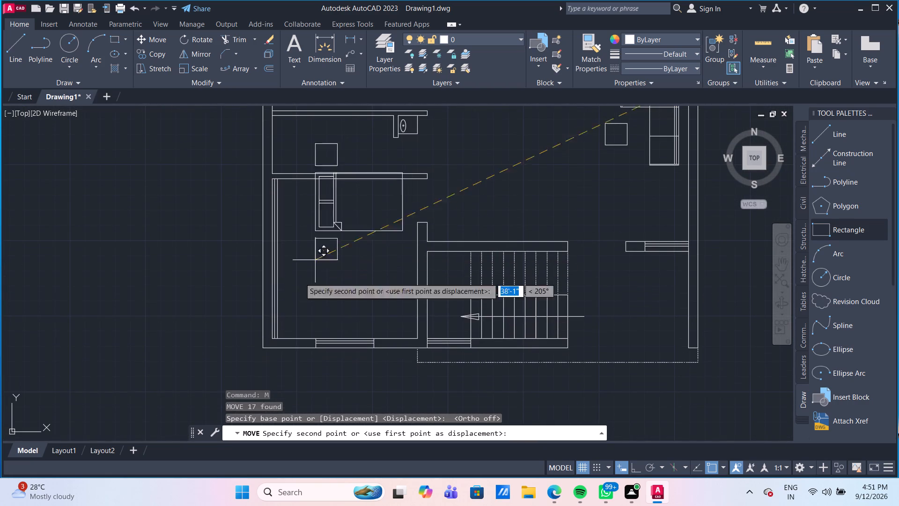
scroll(270, 313, "up", 2)
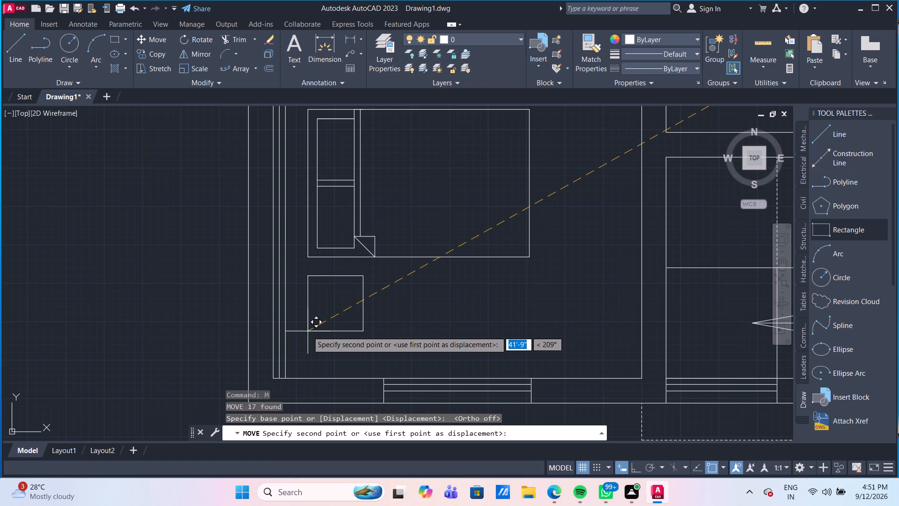
scroll(291, 366, "up", 1)
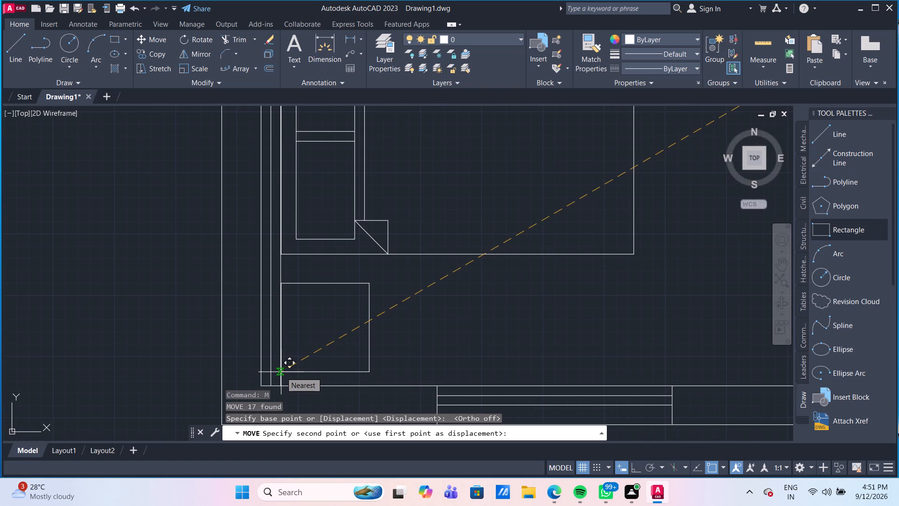
scroll(281, 372, "up", 1)
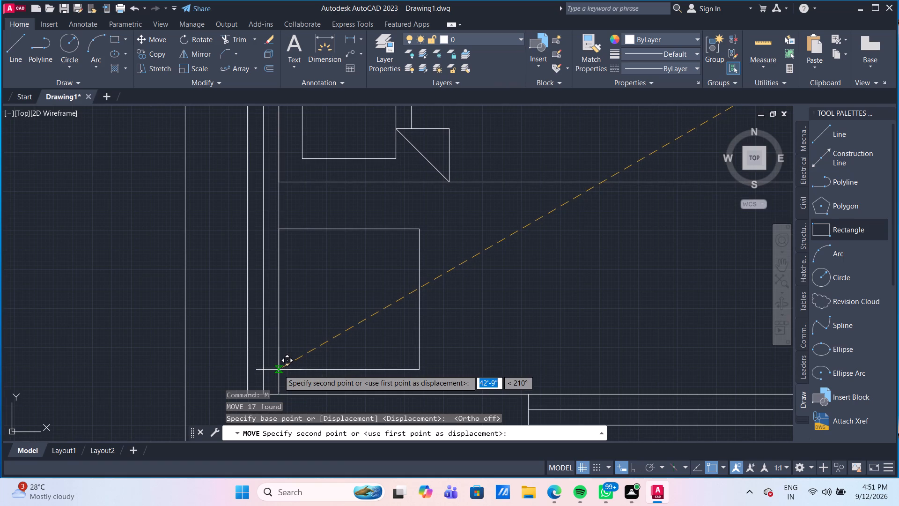
left_click(279, 370)
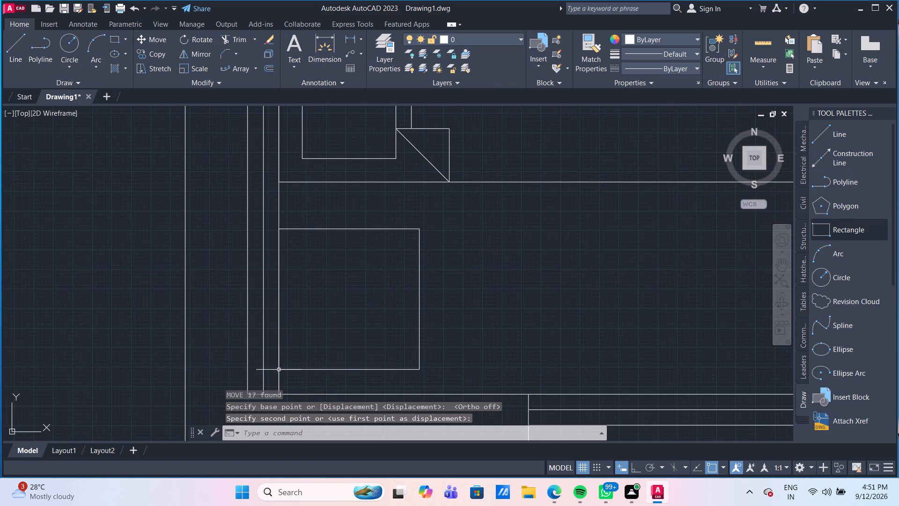
Erase the innermost vertical line along the southwest room's west wall, behind the furniture.
scroll(348, 347, "down", 2)
scroll(394, 308, "down", 2)
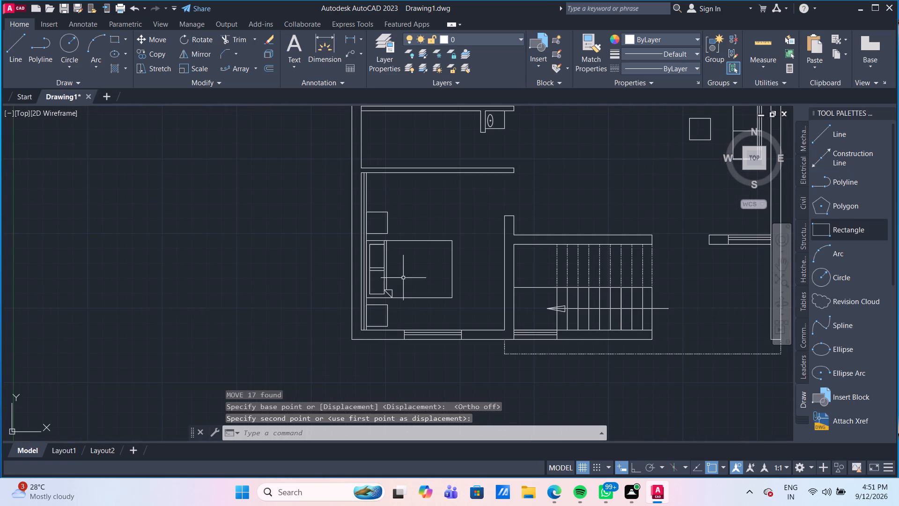
scroll(370, 187, "up", 2)
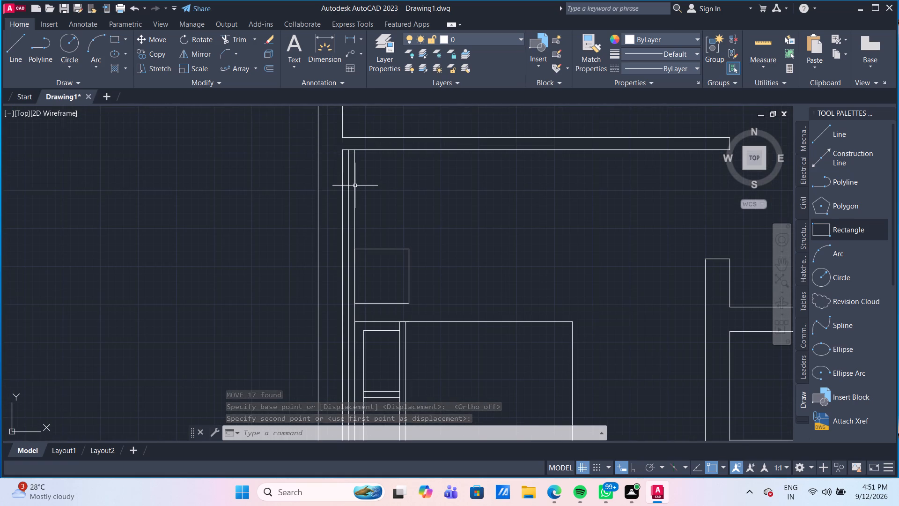
left_click(355, 186)
key("Delete")
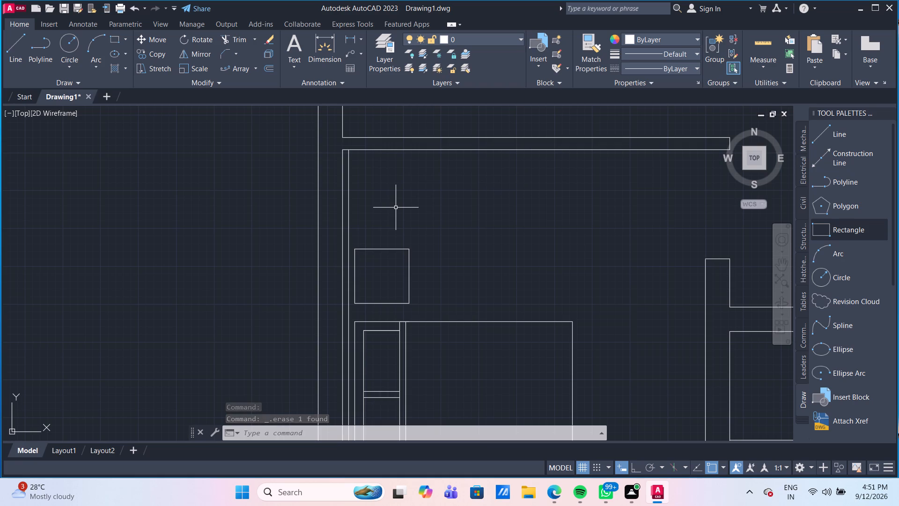
Draw a short line from the northern side square's northwest corner west to the nearest vertical wall line.
scroll(396, 208, "down", 2)
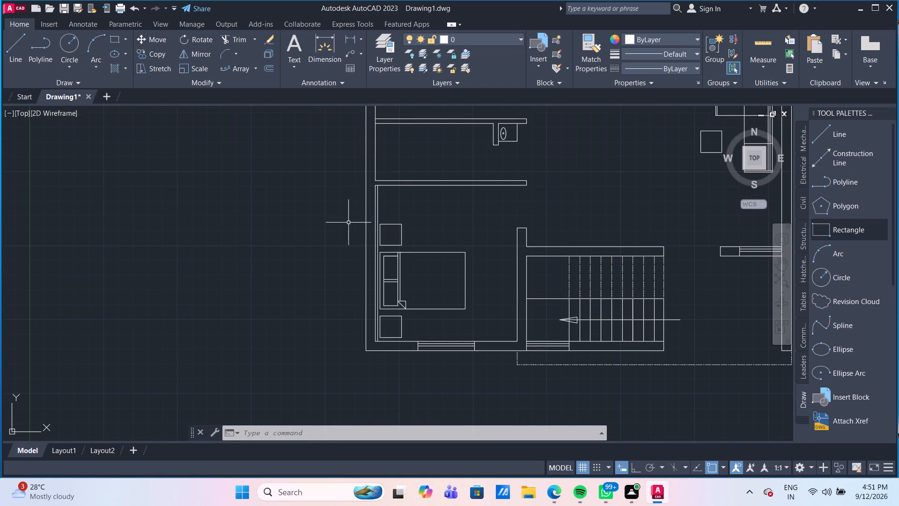
scroll(379, 329, "up", 2)
scroll(374, 313, "down", 2)
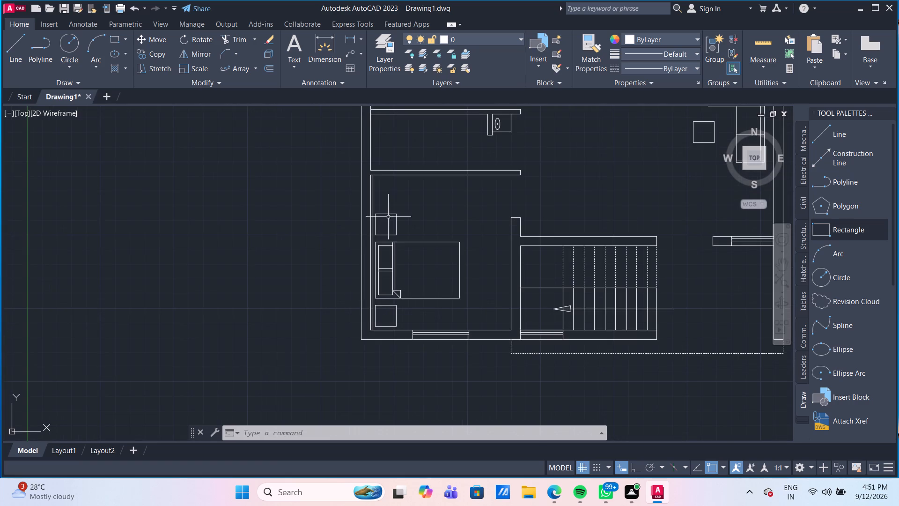
scroll(390, 203, "up", 2)
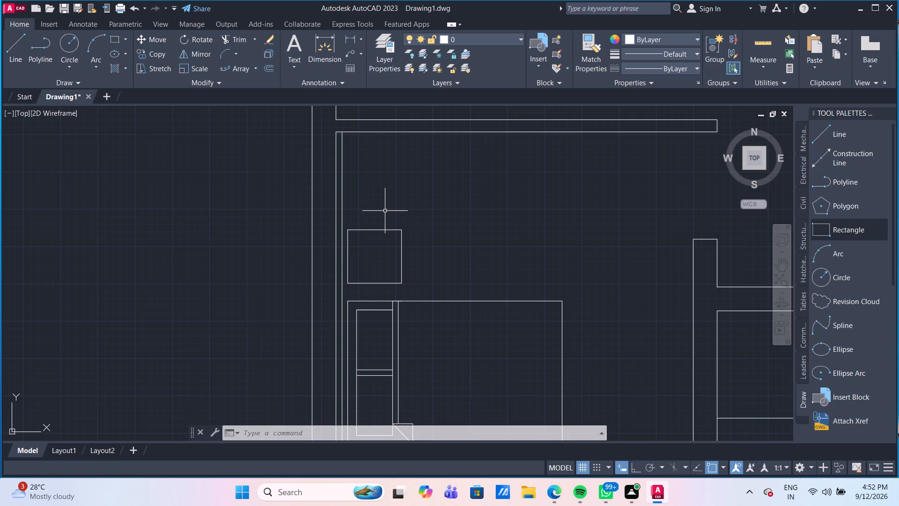
scroll(377, 208, "up", 2)
left_click(12, 48)
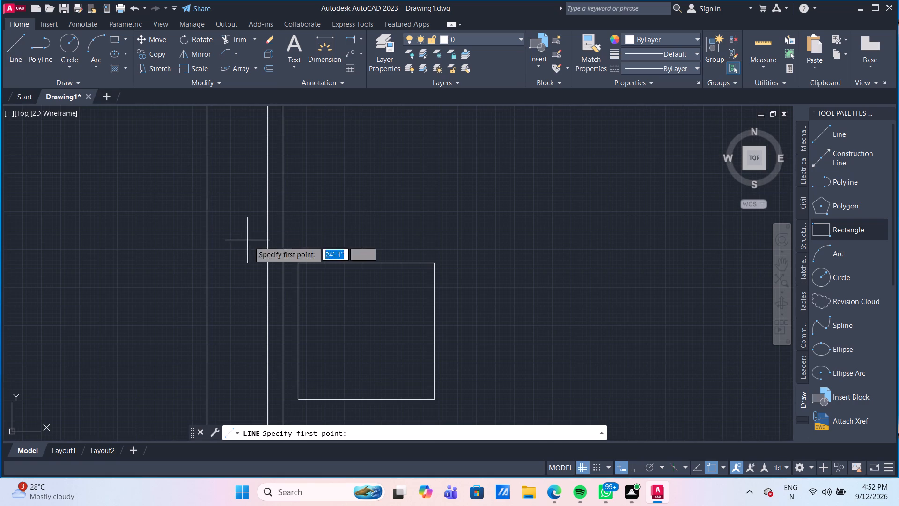
left_click(299, 261)
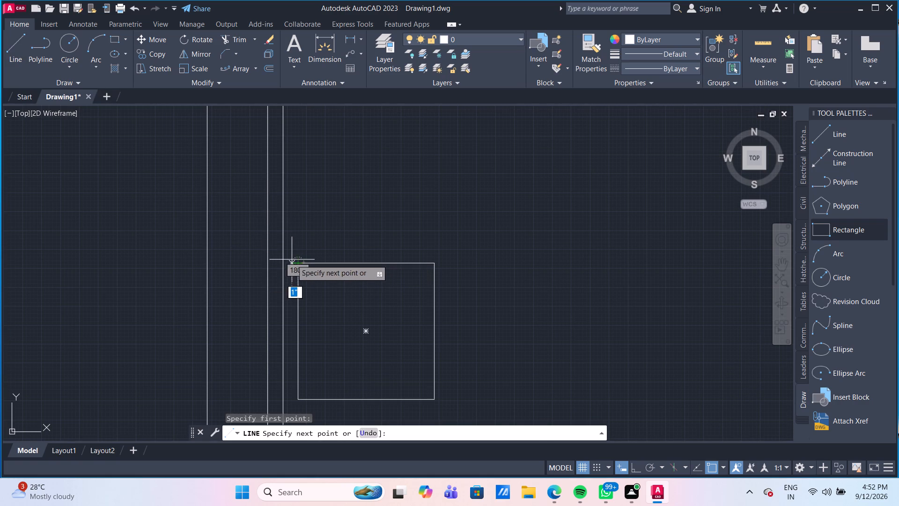
left_click(285, 262)
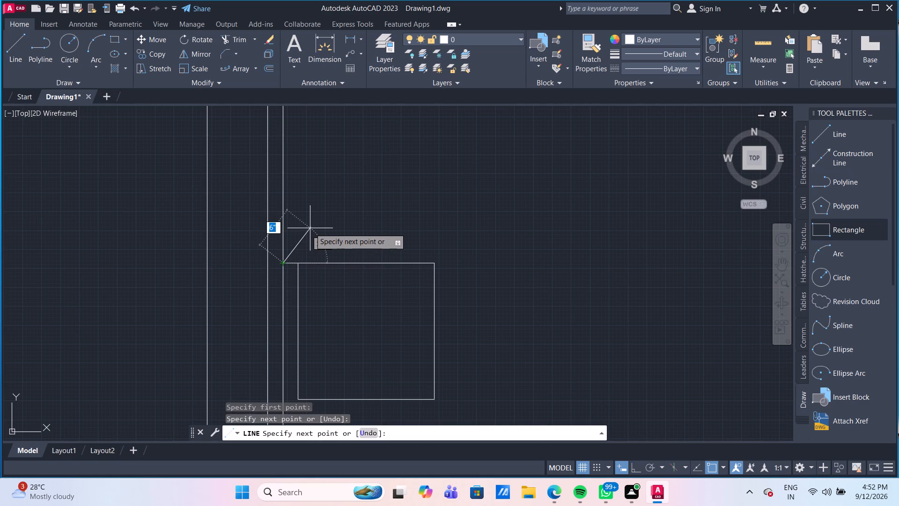
key("Return")
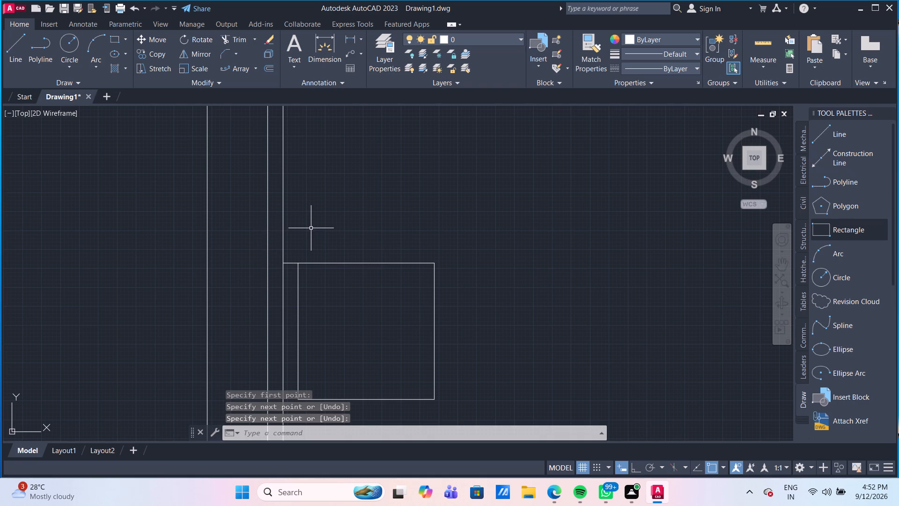
Trim the vertical line beside the west wall where it runs north past the short connecting line.
type("tr")
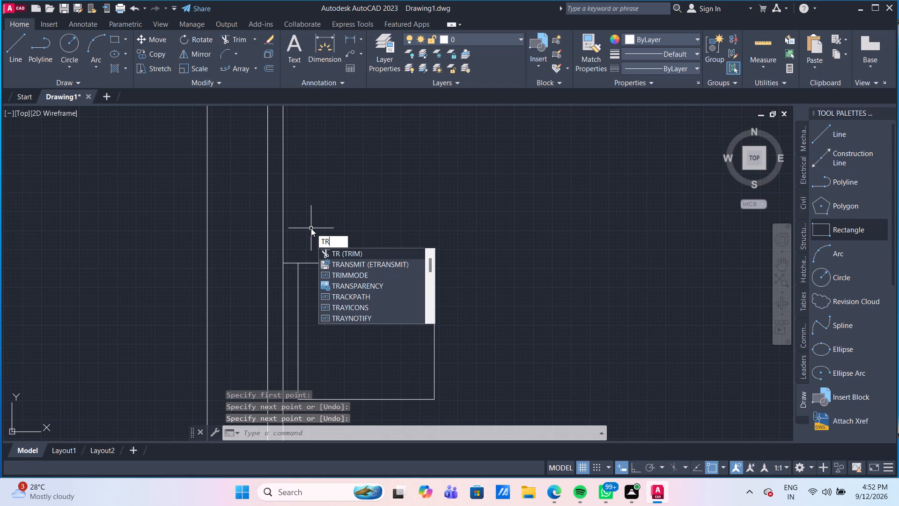
key("Return")
left_click(281, 215)
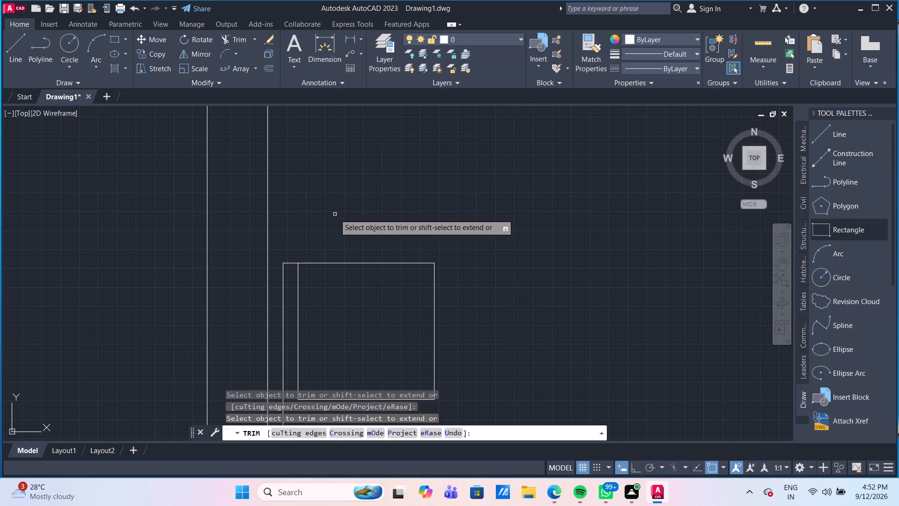
scroll(335, 214, "down", 4)
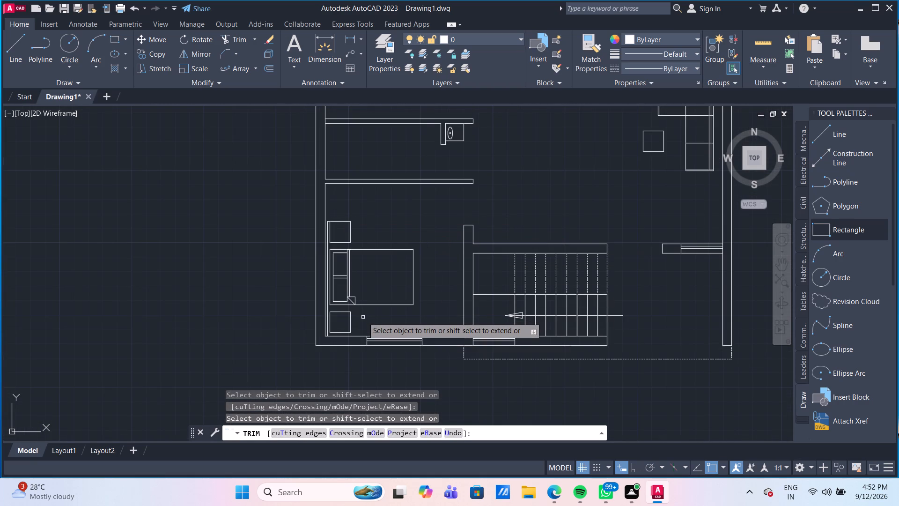
scroll(363, 317, "up", 1)
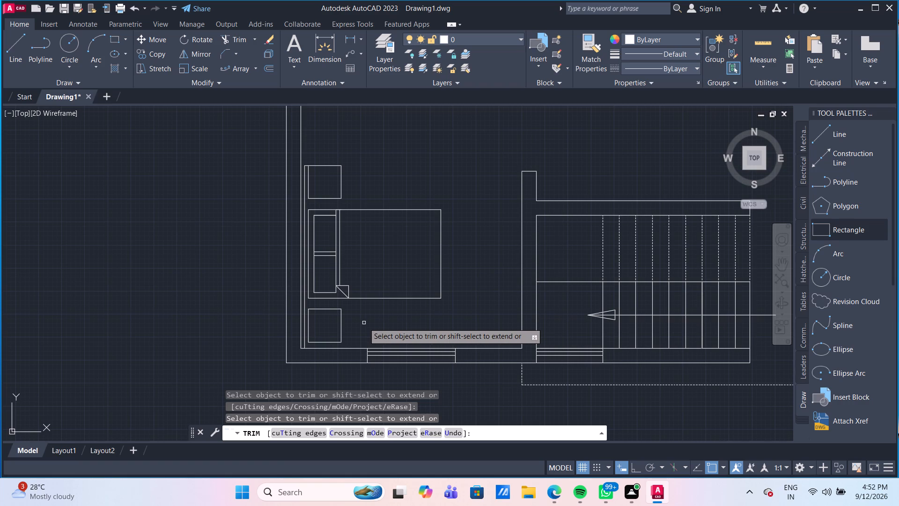
Draw a short line from the southern side square's southwest corner west to the nearest vertical wall line in the southwest room.
scroll(359, 338, "up", 2)
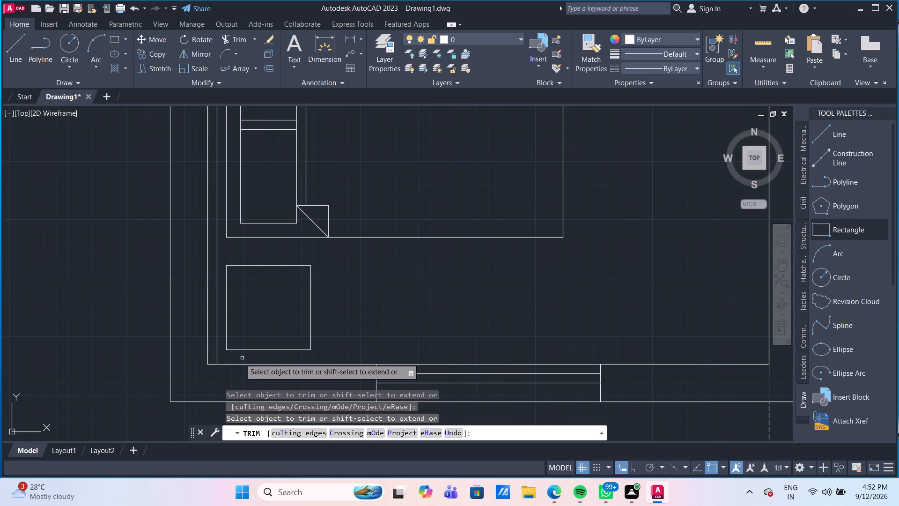
scroll(245, 354, "up", 2)
middle_click_drag(249, 361, 309, 381)
scroll(309, 381, "up", 1)
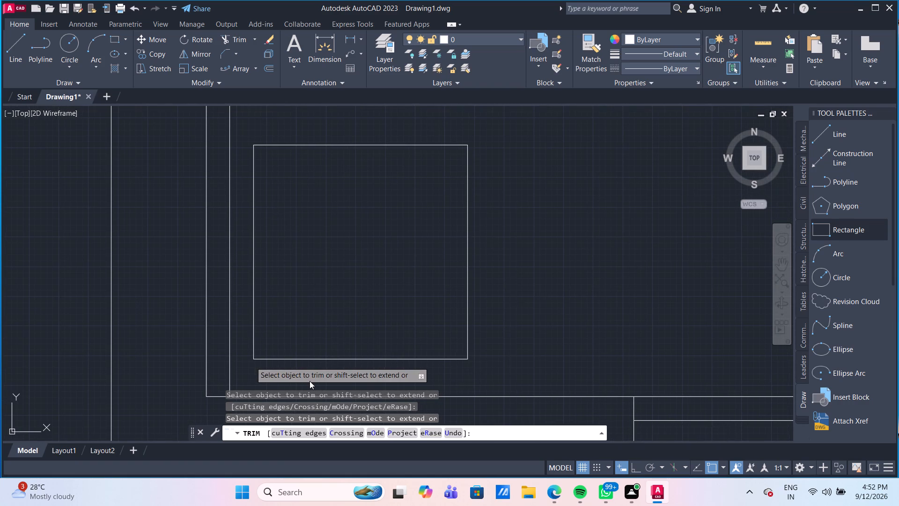
middle_click_drag(340, 313, 341, 273)
key("Escape")
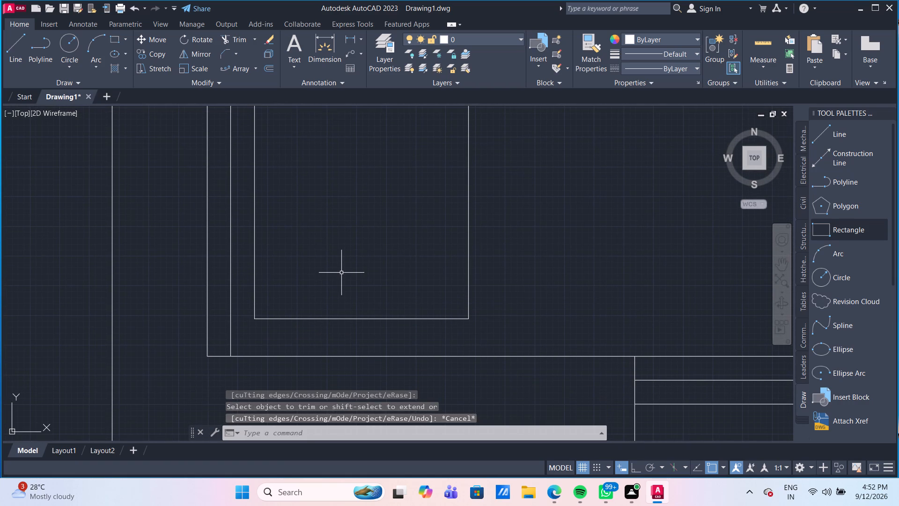
key("l")
key("Return")
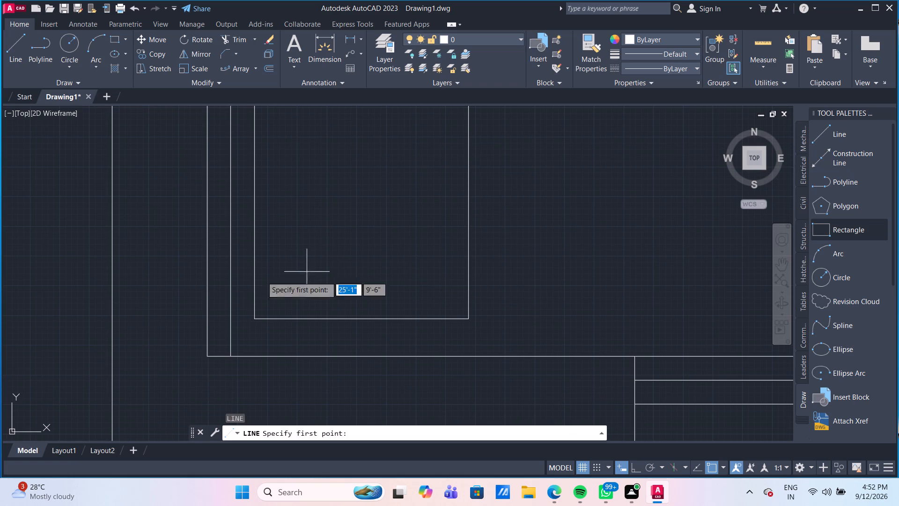
left_click(251, 319)
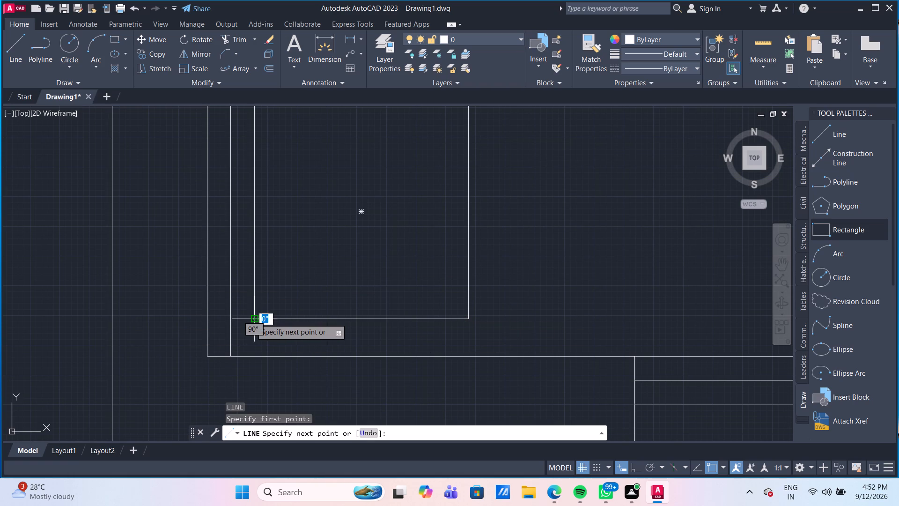
left_click(231, 316)
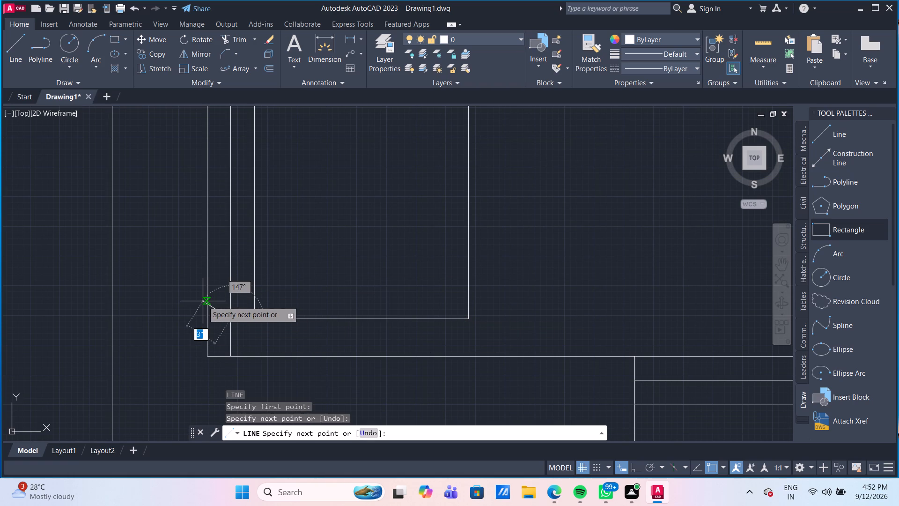
key("Escape")
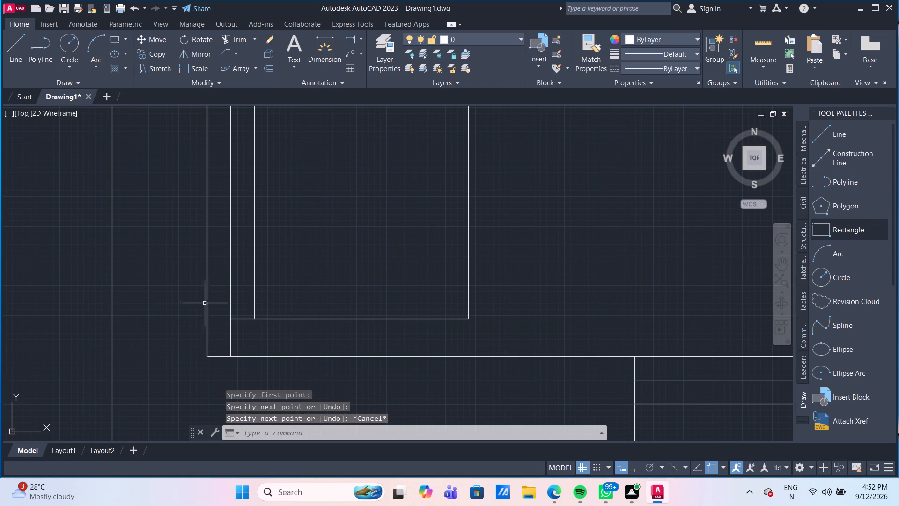
Trim the vertical line beside the west wall where it runs south past the new short connecting line.
type("tr")
key("Return")
left_click(231, 333)
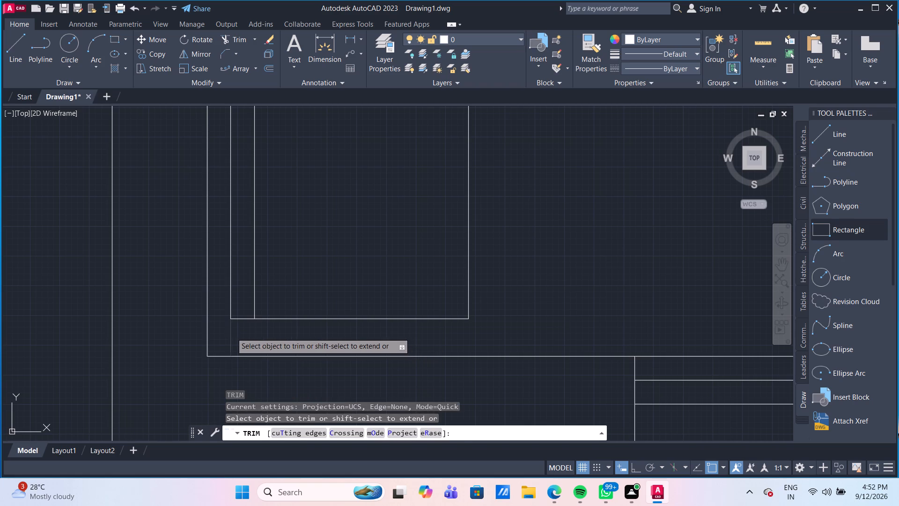
scroll(477, 318, "down", 3)
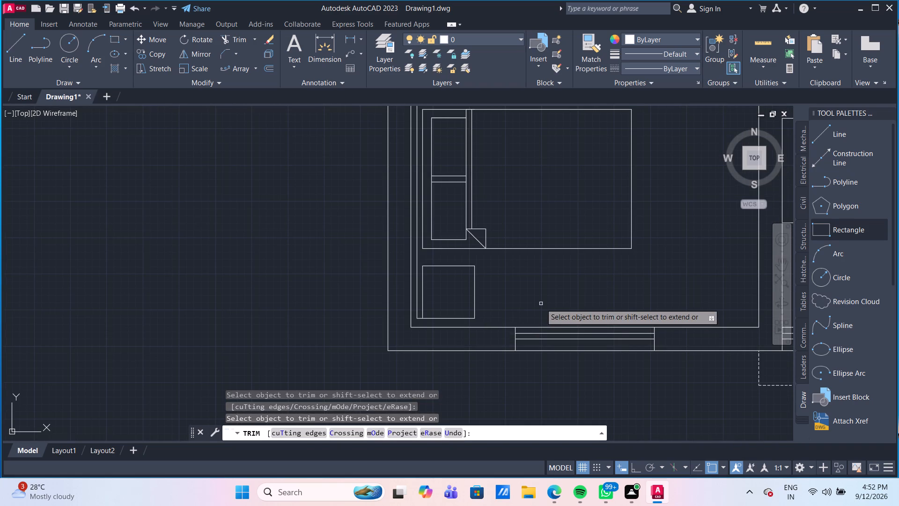
key("Escape")
In the northwest room, with Ortho on, draw a line 2" south of the north wall's inner line from the west wall to the east wall.
scroll(539, 299, "down", 3)
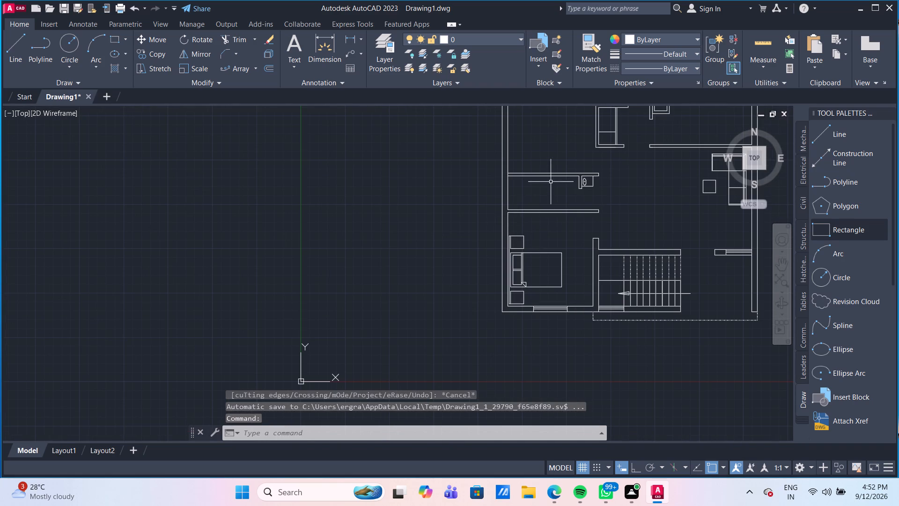
middle_click_drag(540, 150, 440, 332)
scroll(430, 235, "up", 1)
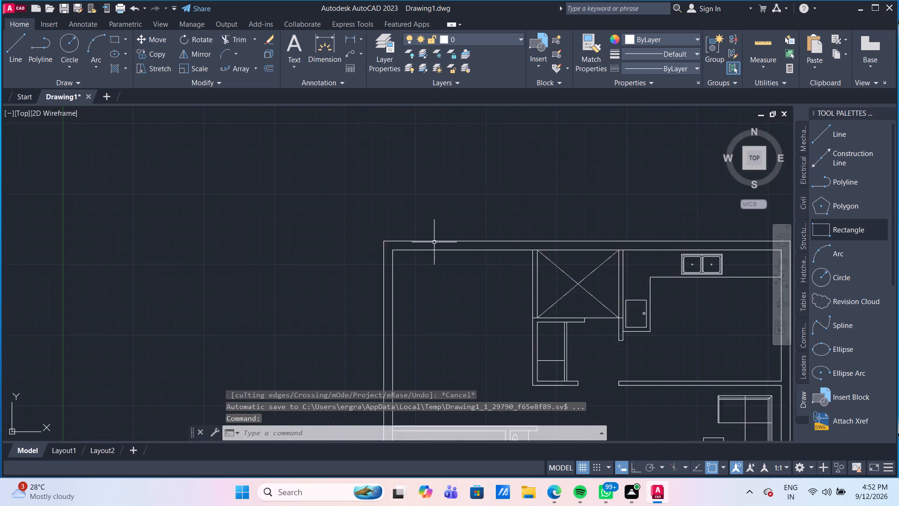
scroll(435, 244, "up", 1)
scroll(464, 297, "up", 1)
middle_click_drag(464, 297, 394, 329)
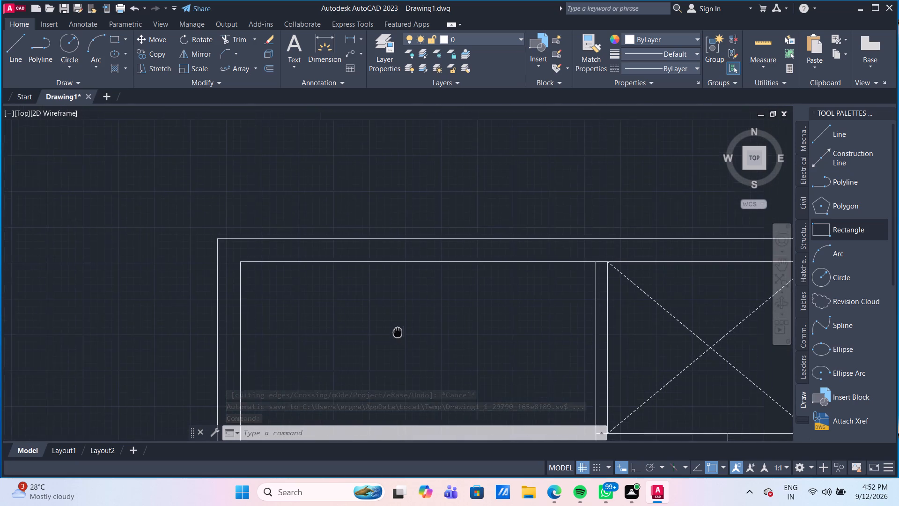
middle_click_drag(394, 329, 349, 301)
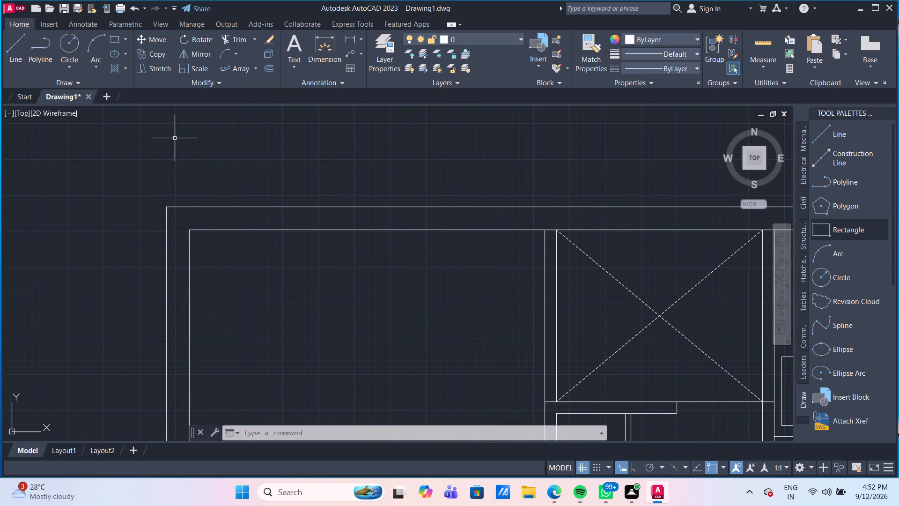
left_click(18, 45)
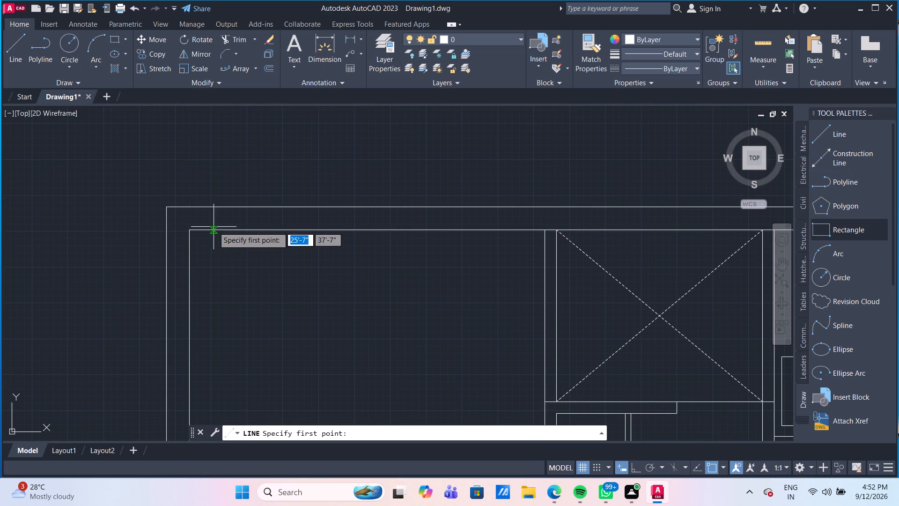
left_click(189, 229)
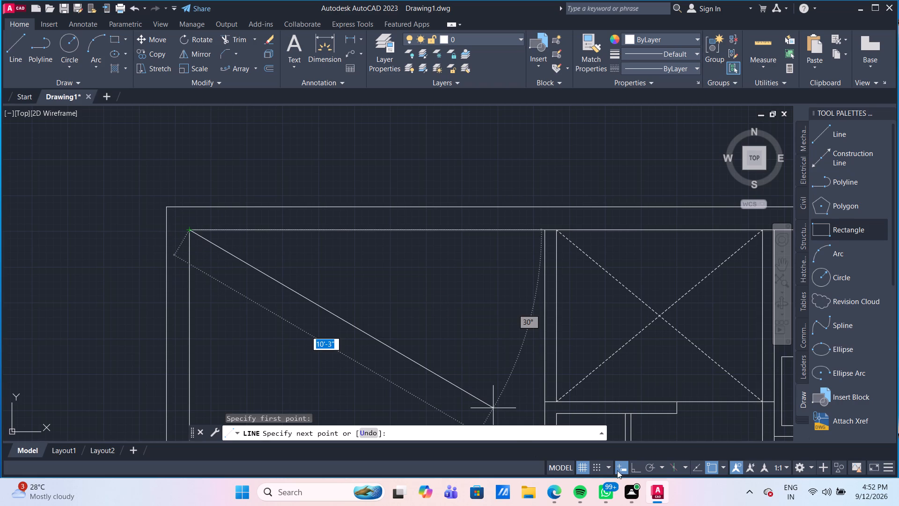
left_click(630, 471)
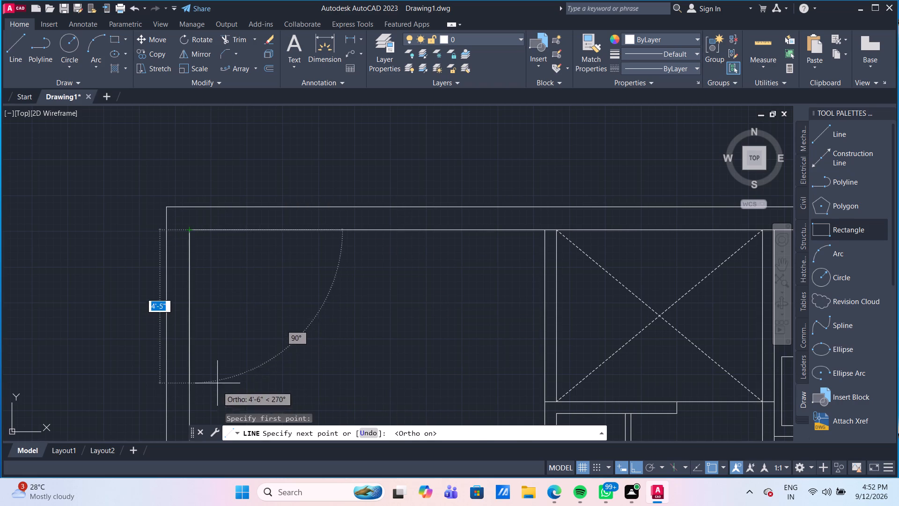
type("2\"")
key("Return")
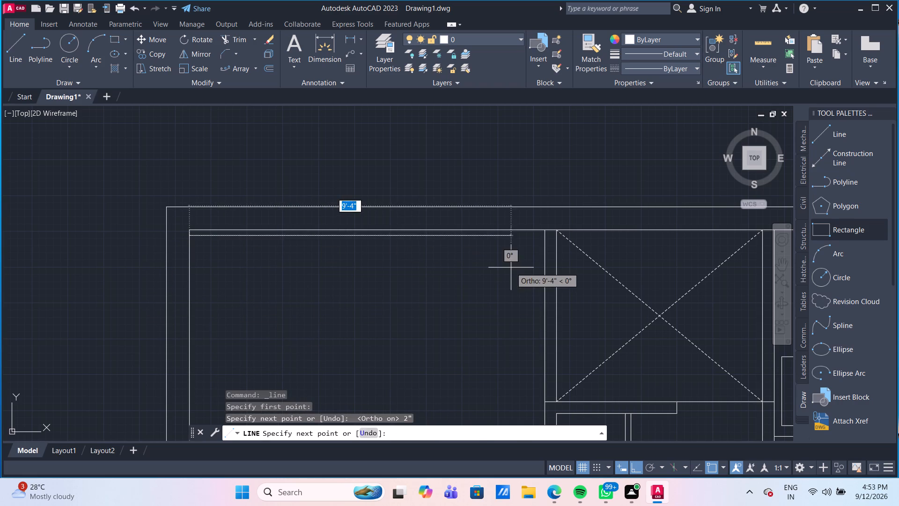
left_click(544, 238)
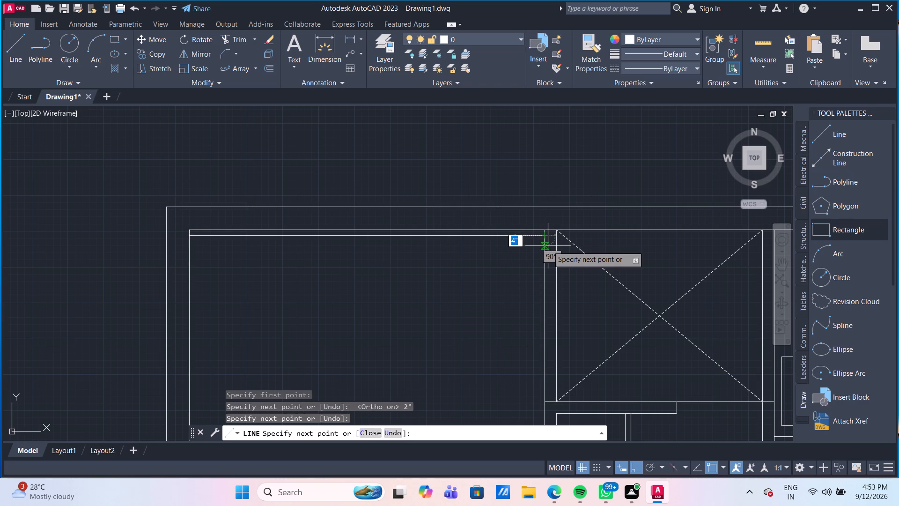
Continue the line 2" south along the east wall and back to the west wall as a second parallel line.
key("2")
key("shift+quotedbl")
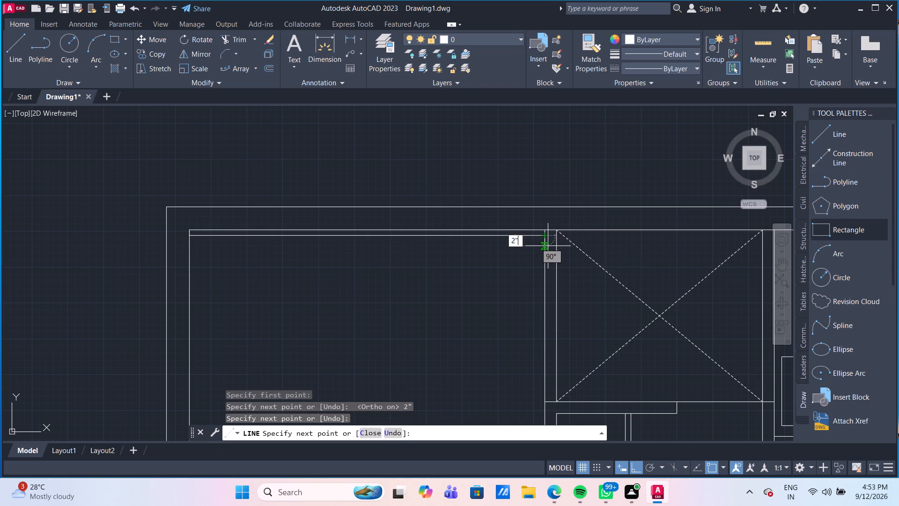
key("Return")
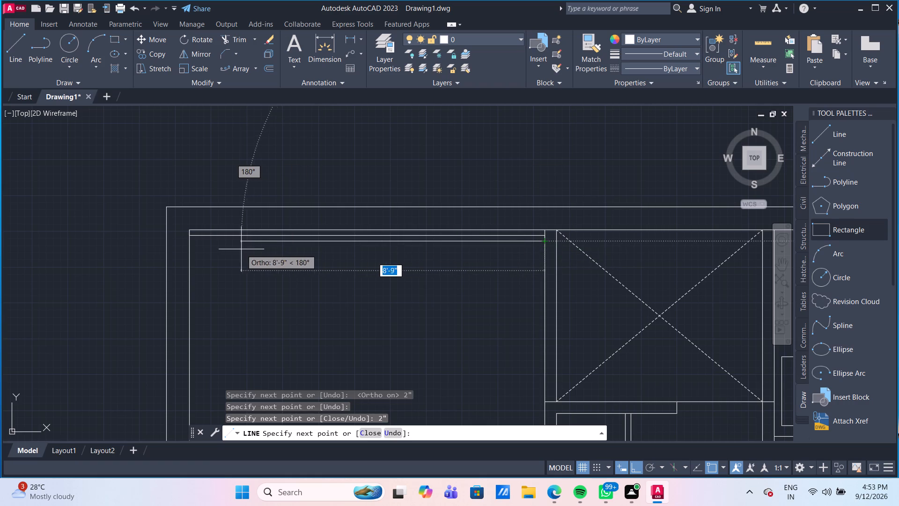
left_click(190, 242)
key("Escape")
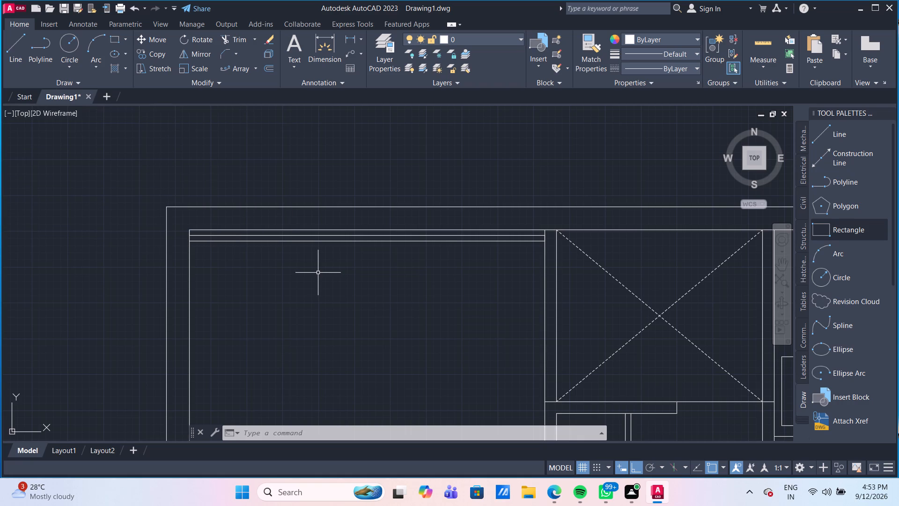
With Ortho off, move the bed and side squares from outside the plan into the northwest room, western square's northwest corner on the southernmost north-wall line.
scroll(309, 277, "down", 3)
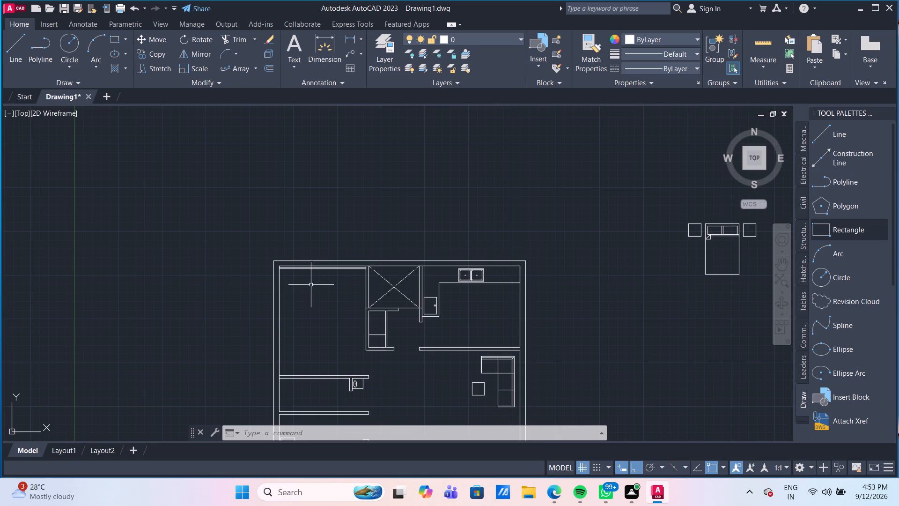
middle_click_drag(651, 248, 282, 241)
left_click_drag(282, 202, 334, 224)
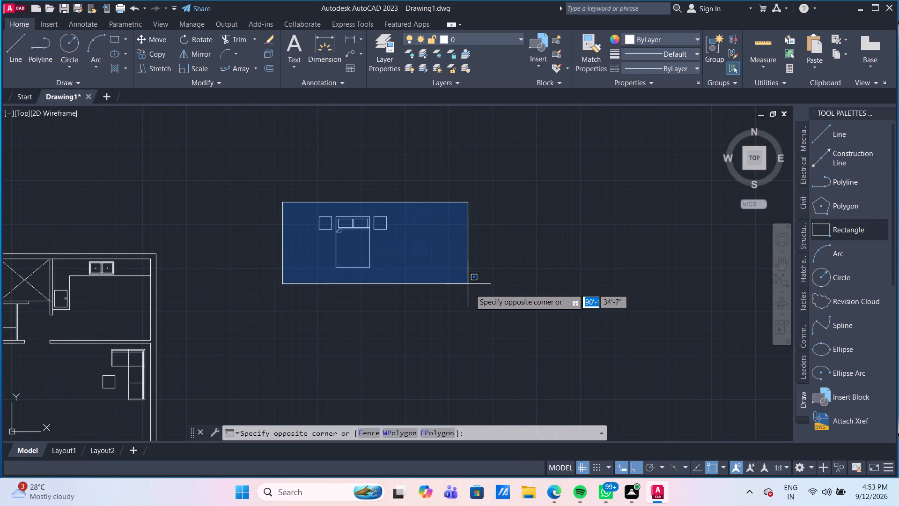
left_click(468, 310)
key("m")
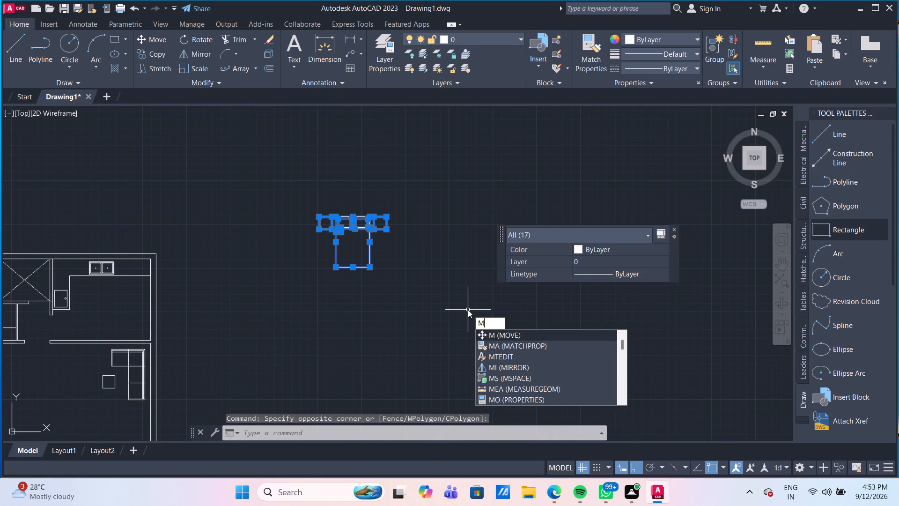
key("Return")
scroll(338, 226, "up", 1)
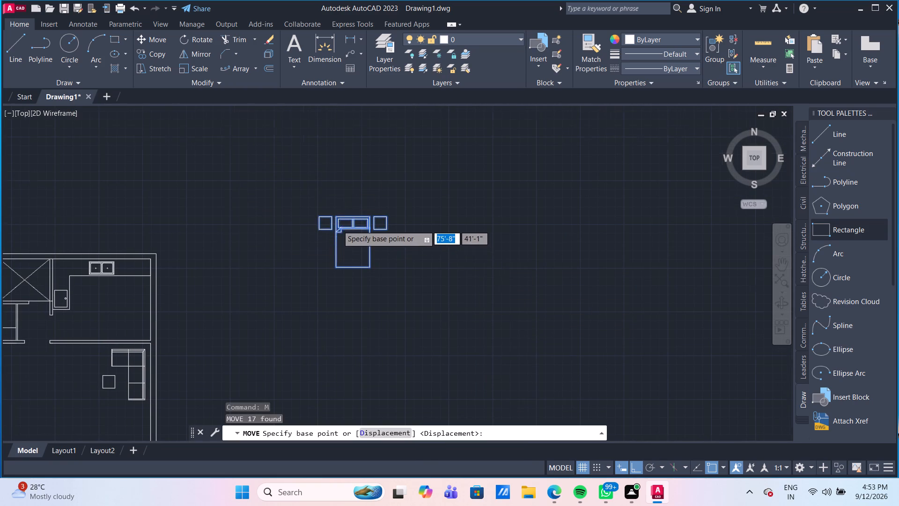
scroll(332, 220, "up", 2)
left_click(269, 200)
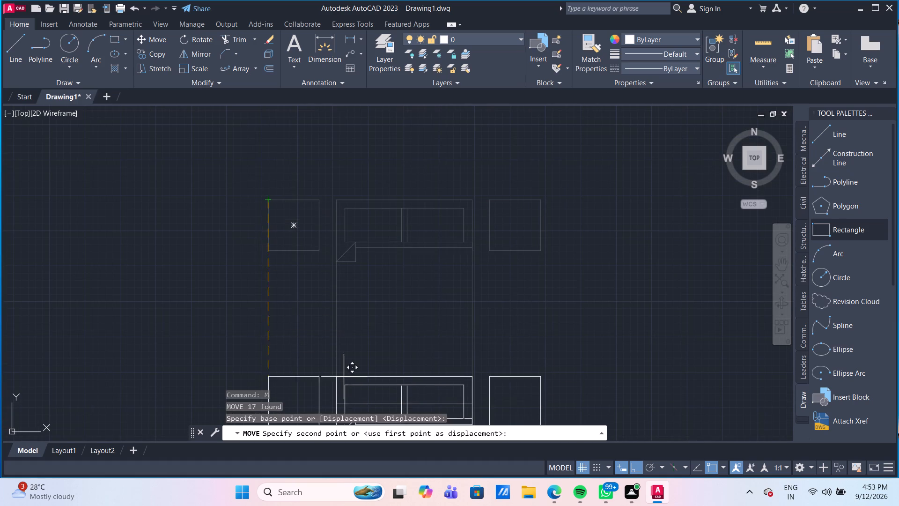
left_click(634, 469)
scroll(47, 226, "down", 1)
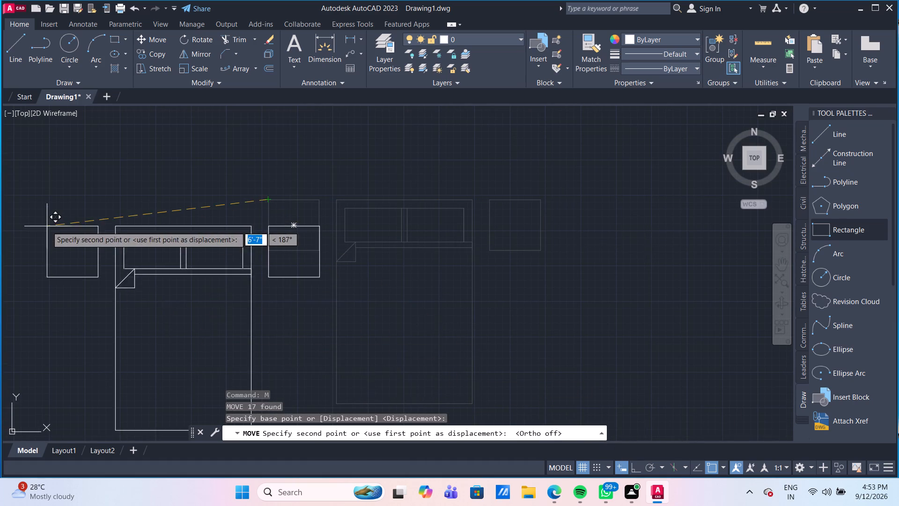
scroll(47, 226, "down", 3)
middle_click_drag(55, 269, 423, 296)
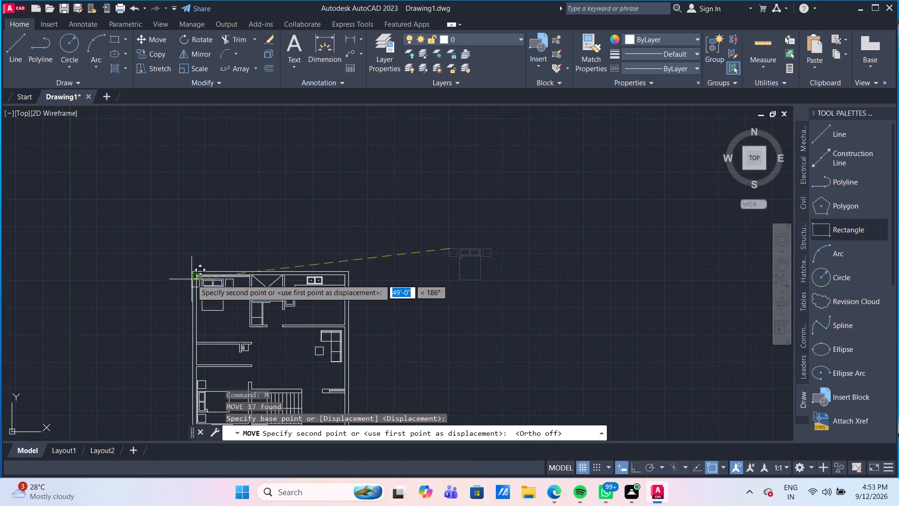
scroll(189, 286, "up", 4)
scroll(287, 256, "up", 1)
scroll(203, 212, "up", 1)
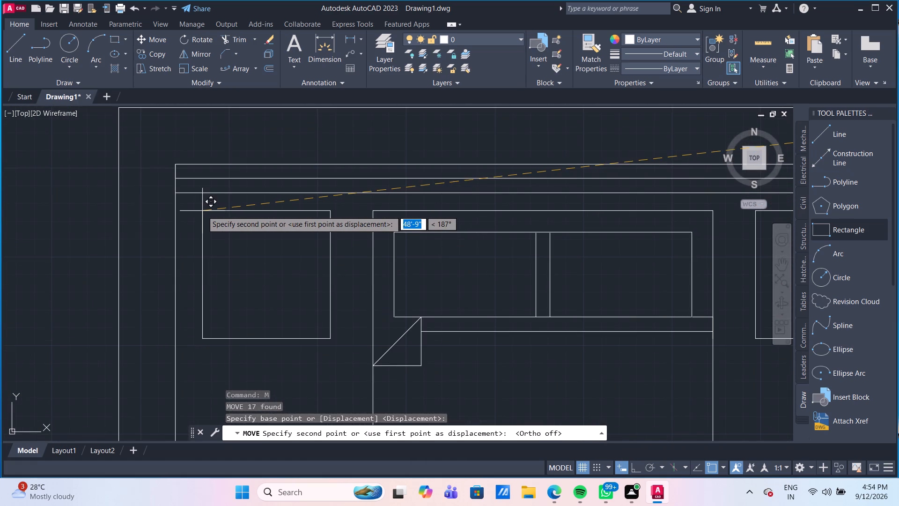
scroll(202, 211, "up", 1)
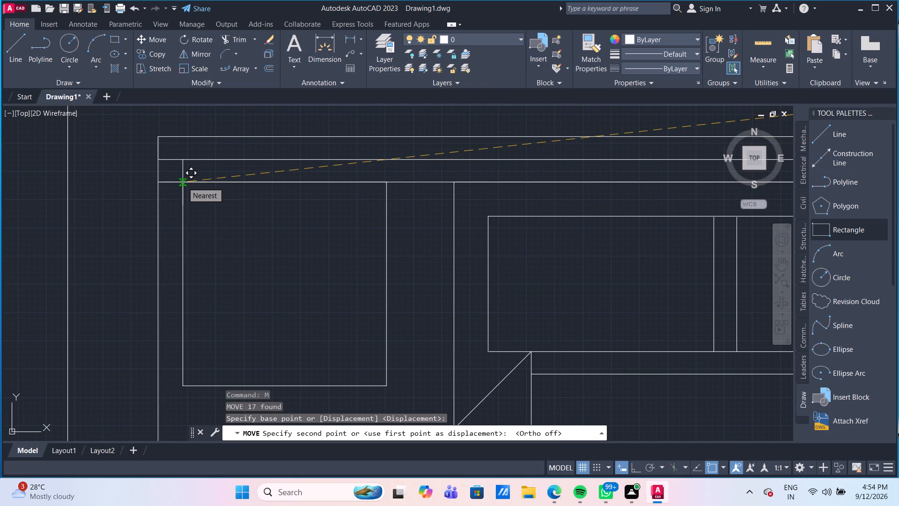
left_click(183, 182)
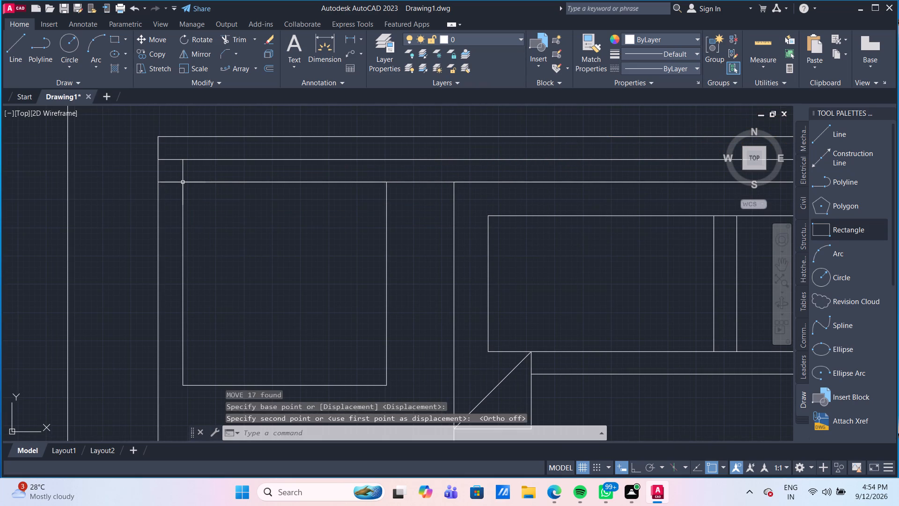
key("Escape")
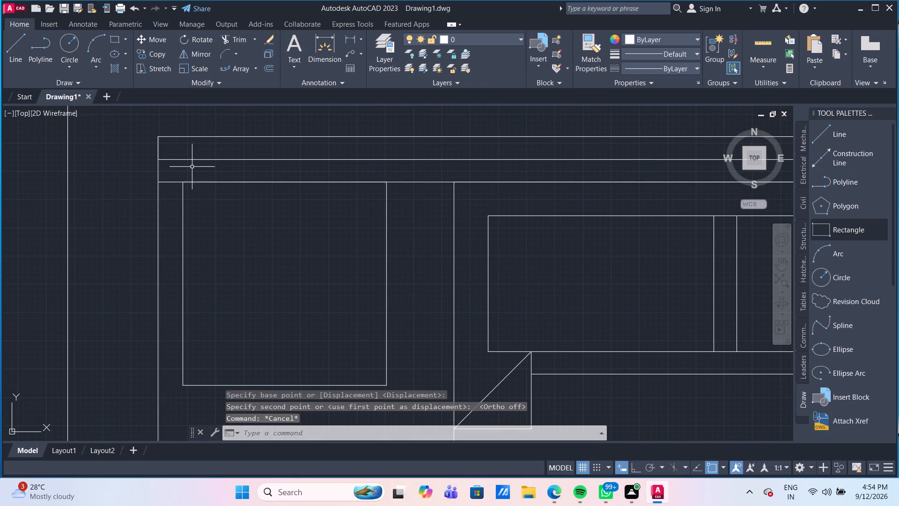
Draw a connected line from the western square's northwest corner 2" north, across to the eastern square's northeast corner, and 2" north again.
key("l")
key("Return")
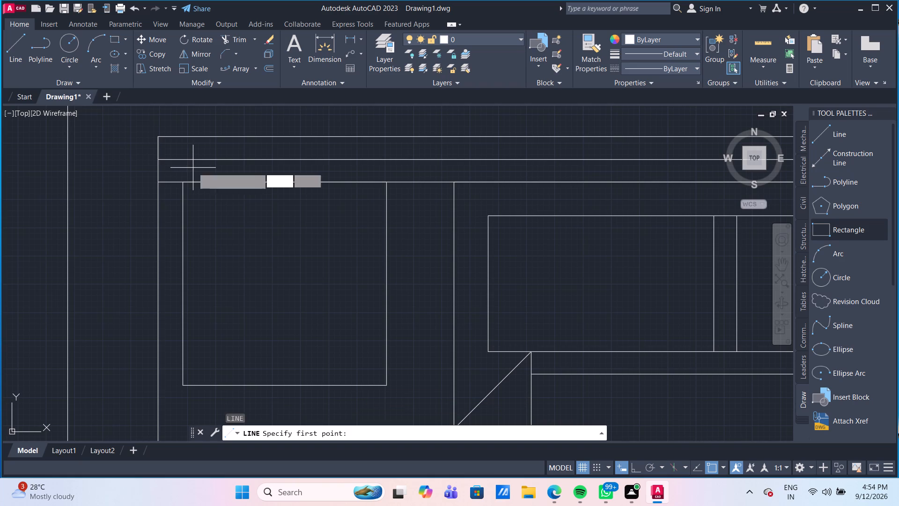
left_click(181, 183)
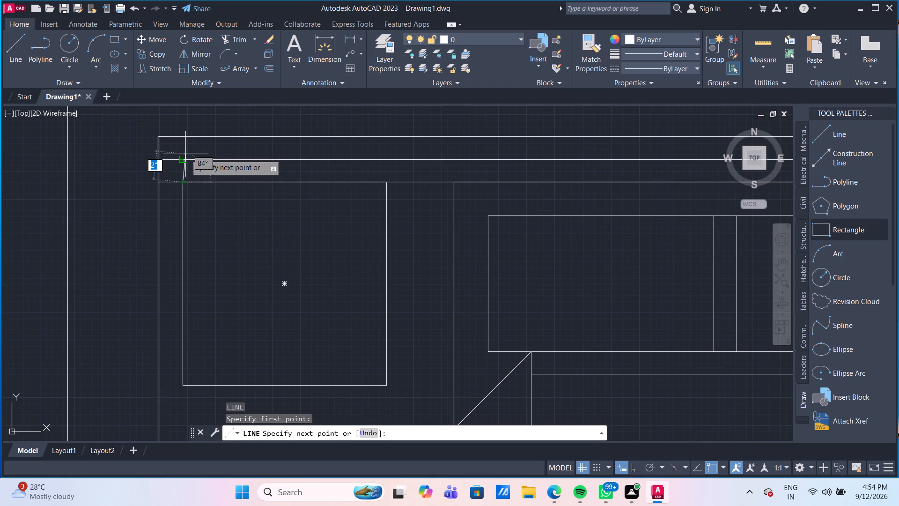
left_click(185, 157)
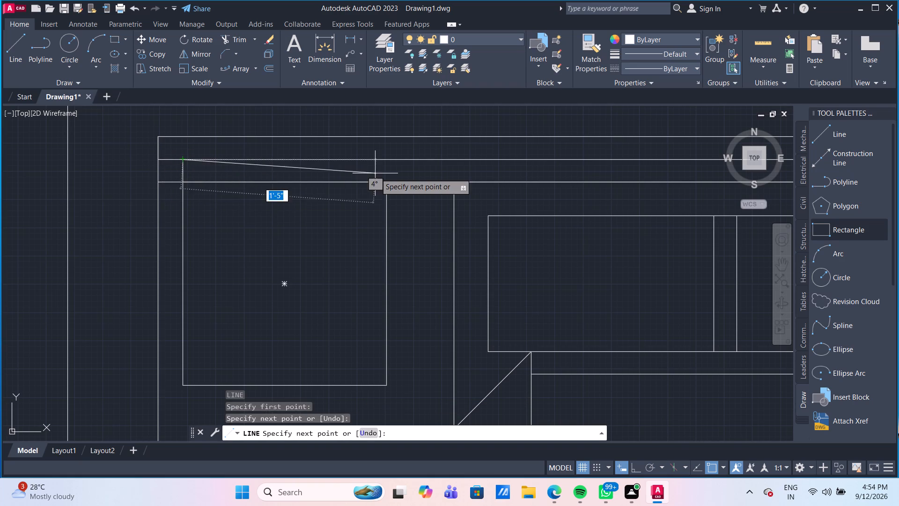
scroll(382, 174, "down", 2)
scroll(624, 197, "down", 1)
middle_click_drag(690, 186, 423, 220)
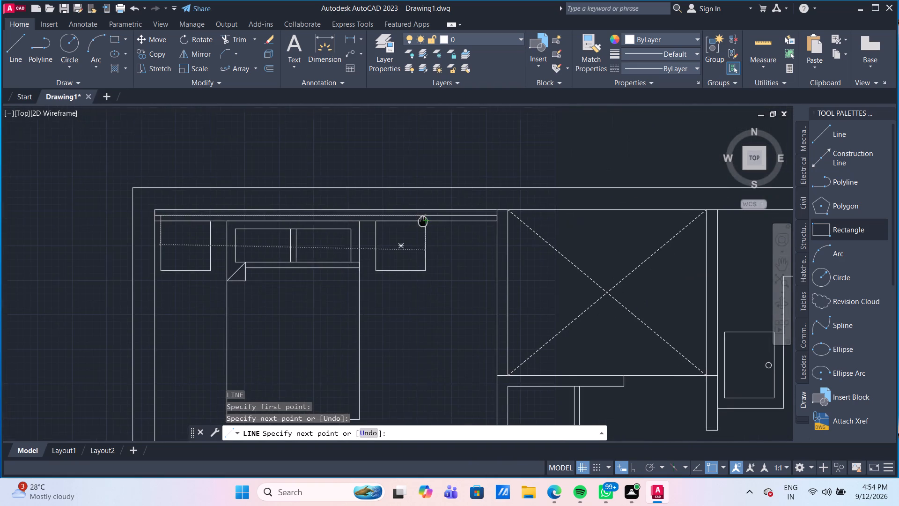
middle_click_drag(423, 220, 422, 221)
scroll(406, 228, "up", 4)
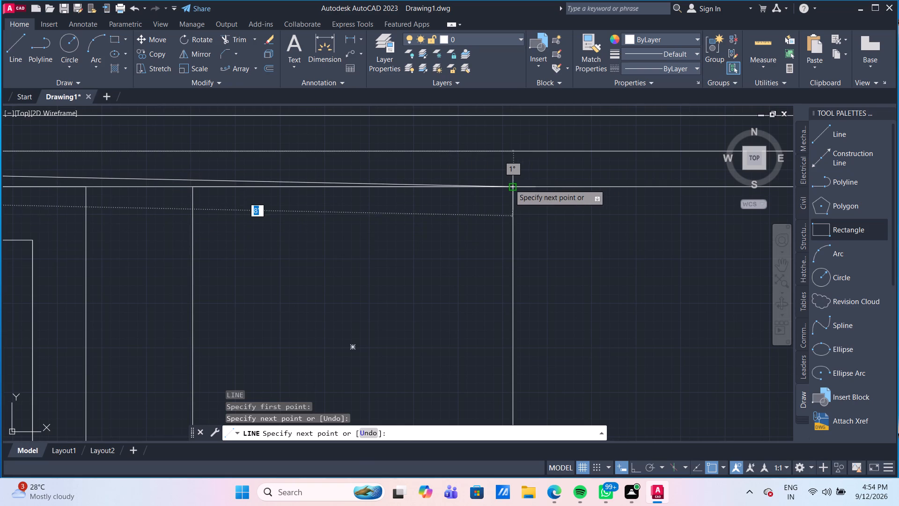
left_click(509, 184)
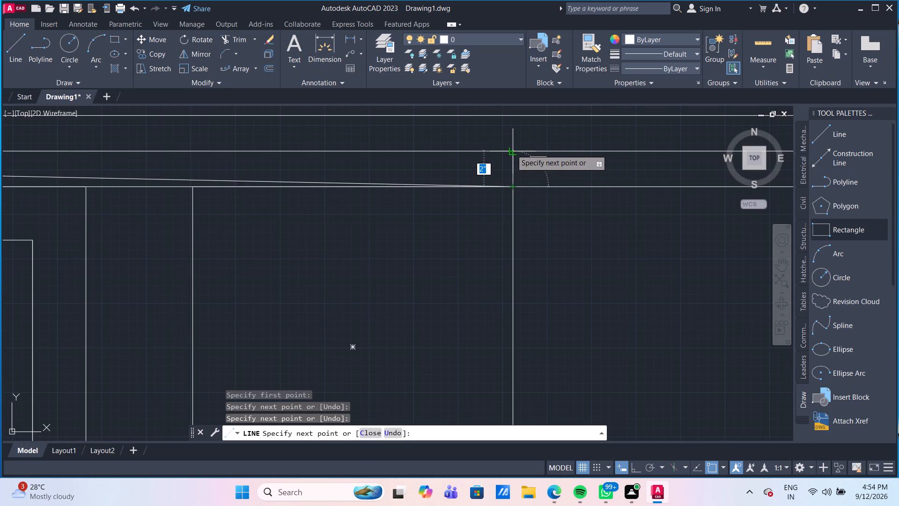
left_click(512, 149)
key("Escape")
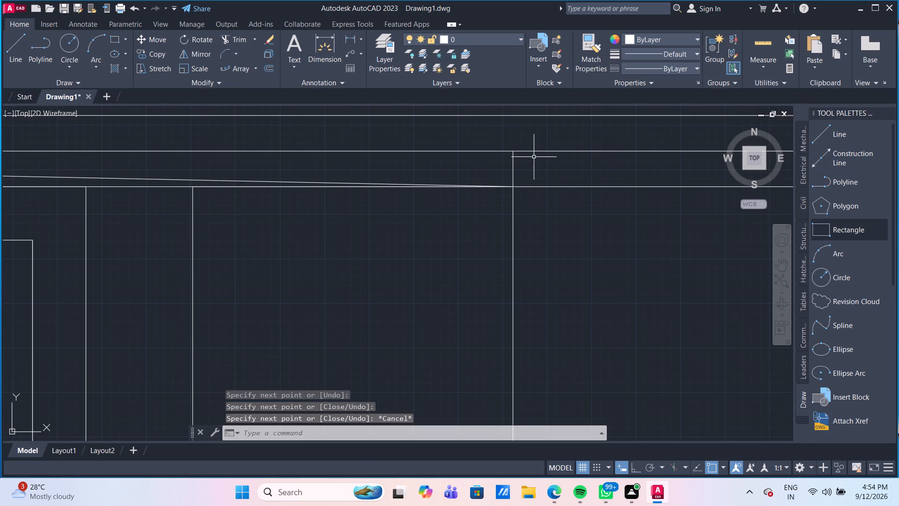
Trim the southernmost north-wall line beyond the outer edges of both side squares and remove the slanted line between them.
scroll(567, 191, "down", 1)
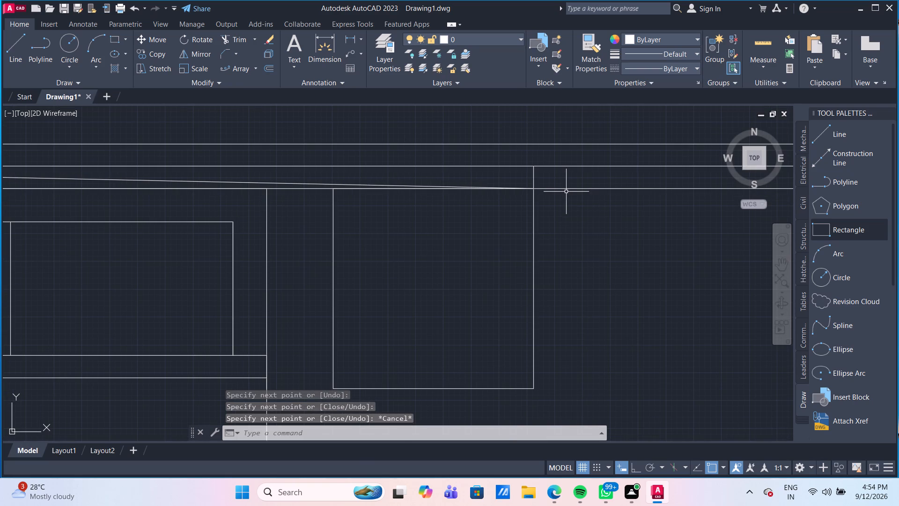
type("tr")
key("Return")
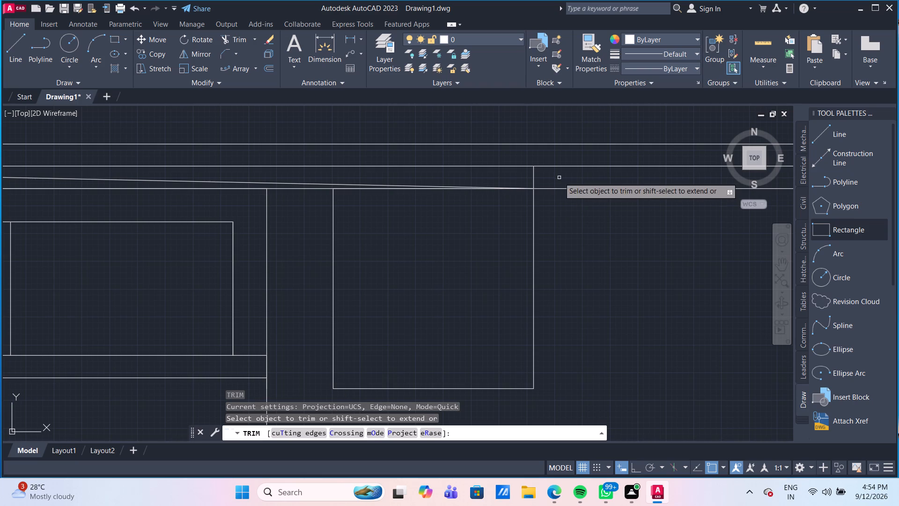
left_click(564, 187)
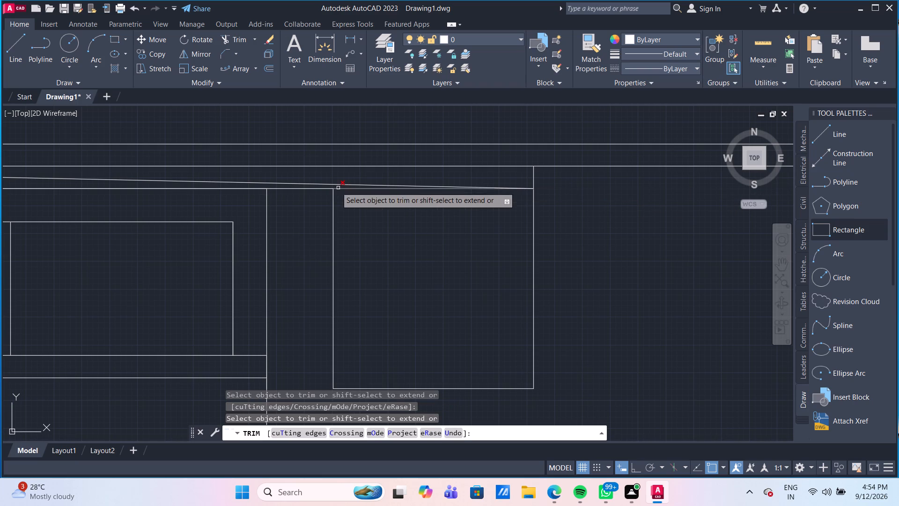
left_click(311, 186)
scroll(308, 180, "down", 3)
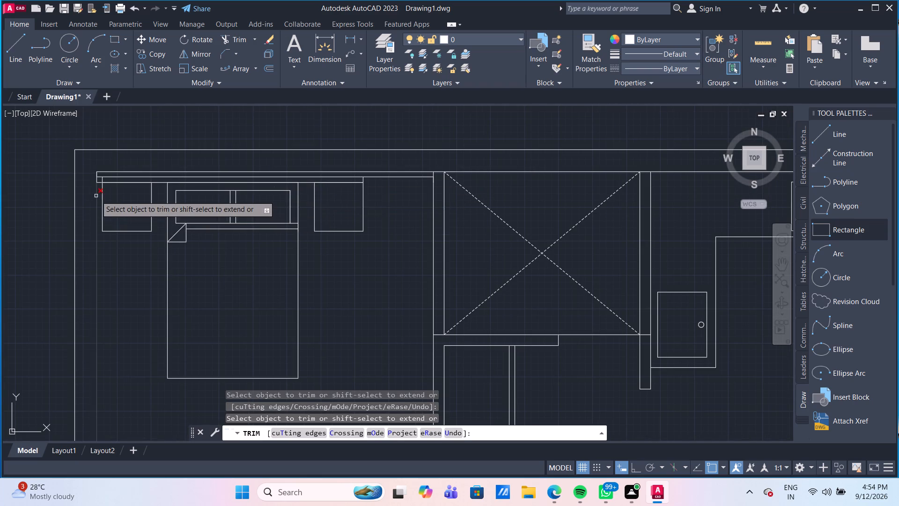
scroll(96, 196, "up", 4)
middle_click_drag(108, 164, 137, 348)
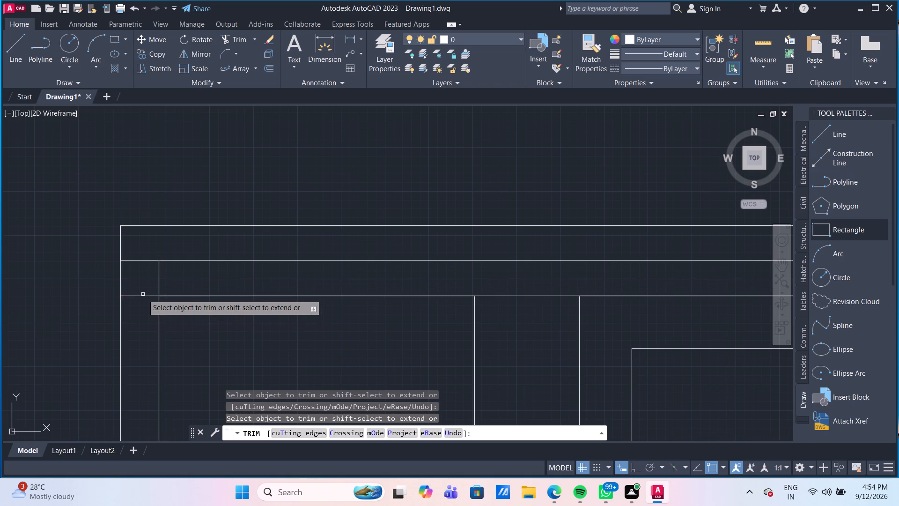
scroll(143, 294, "down", 1)
left_click(143, 294)
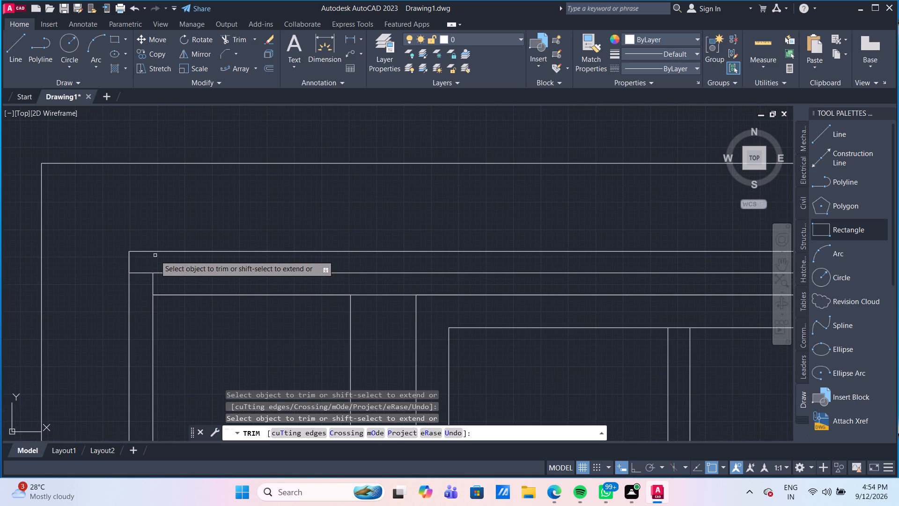
Trim the other parallel line, 2" south of the north wall, beyond the short connecting lines at its east and west ends.
scroll(250, 215, "down", 2)
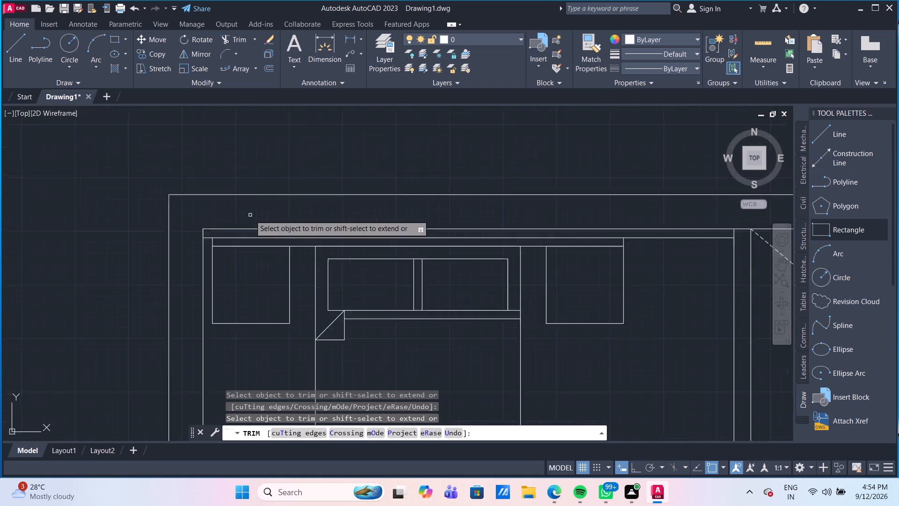
scroll(250, 215, "down", 1)
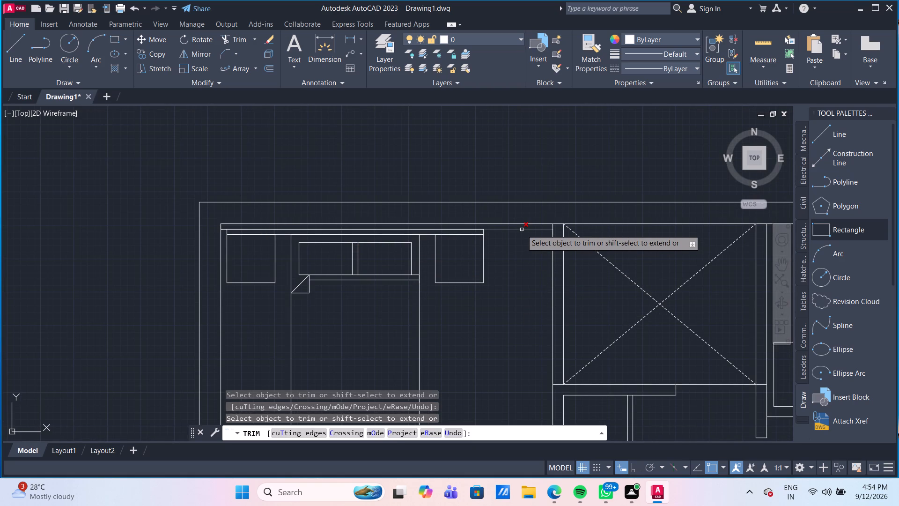
left_click(522, 230)
scroll(217, 241, "up", 1)
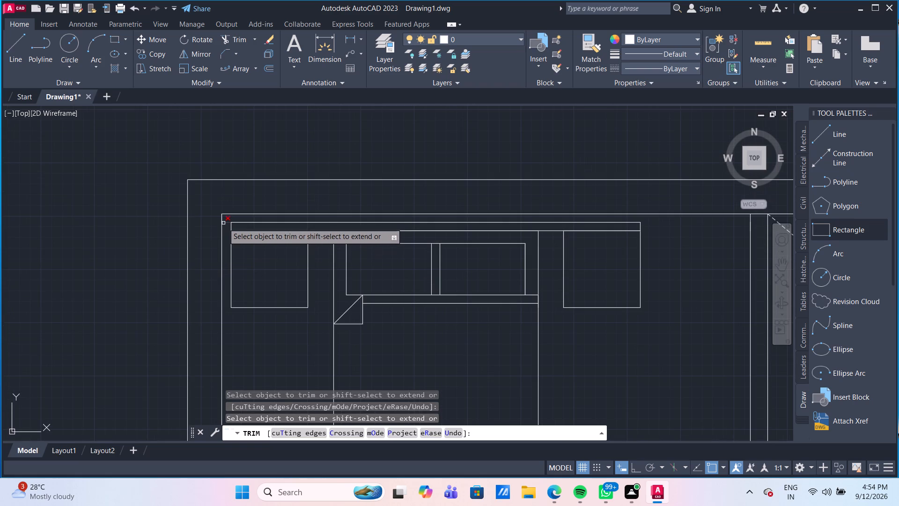
left_click(223, 223)
key("Escape")
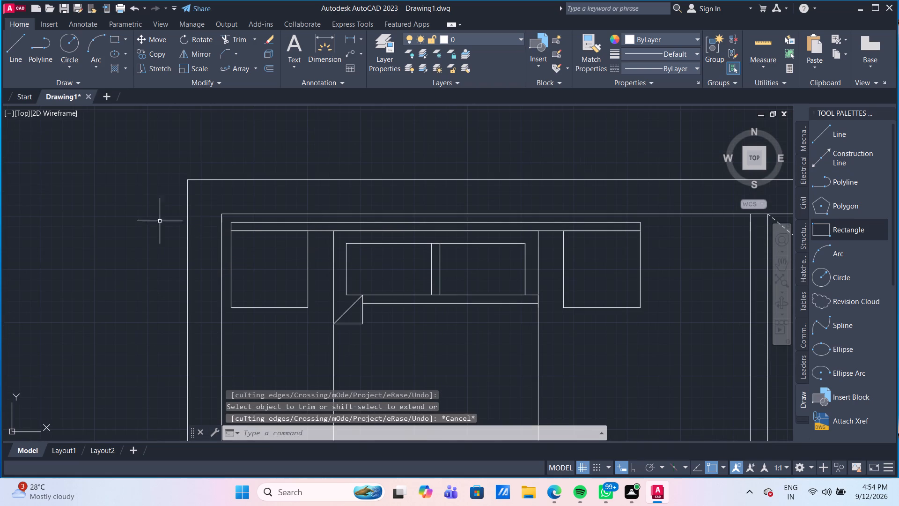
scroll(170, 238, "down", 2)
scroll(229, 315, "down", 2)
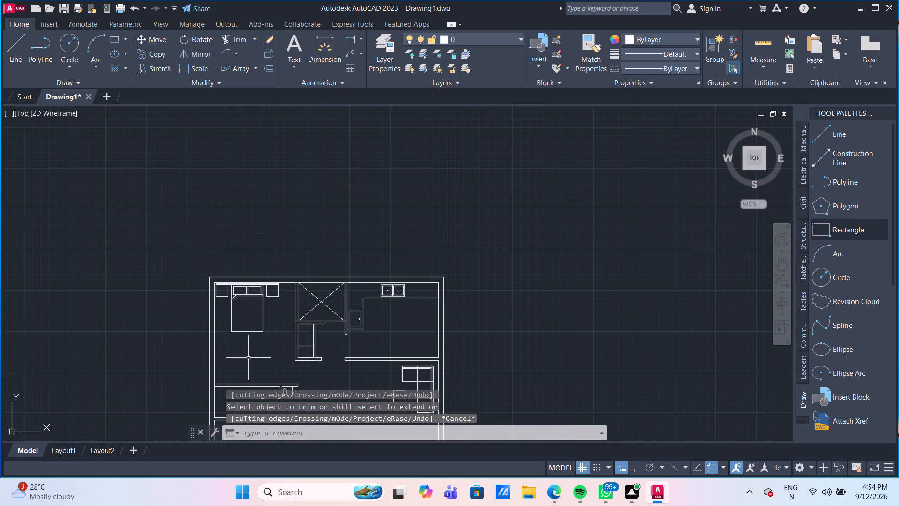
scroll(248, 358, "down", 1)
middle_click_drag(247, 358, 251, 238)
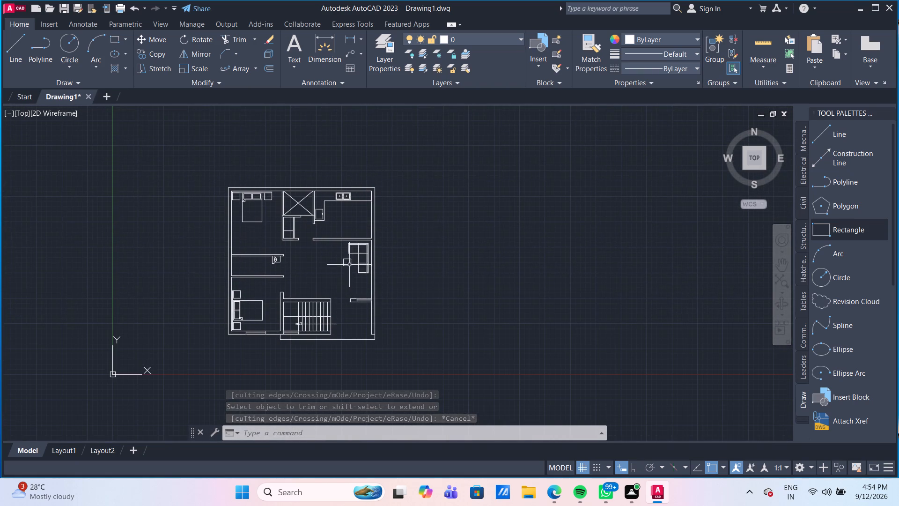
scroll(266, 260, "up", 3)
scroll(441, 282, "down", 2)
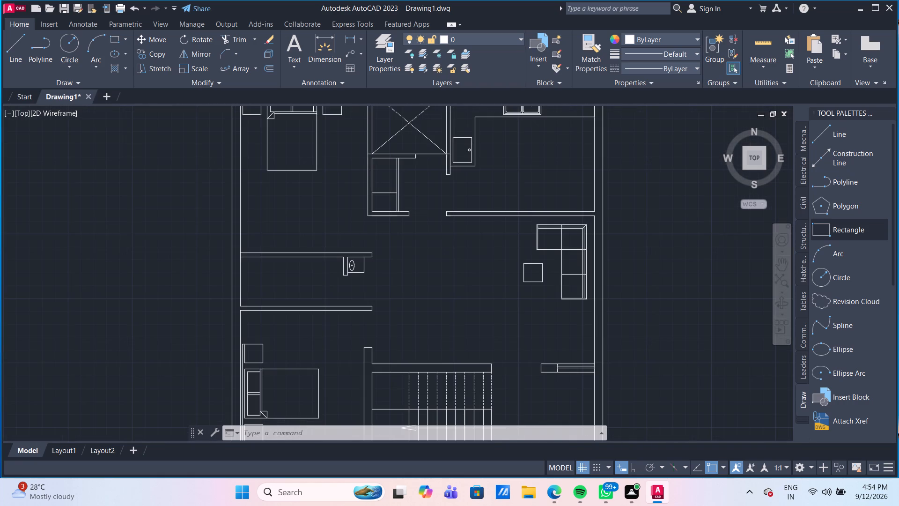
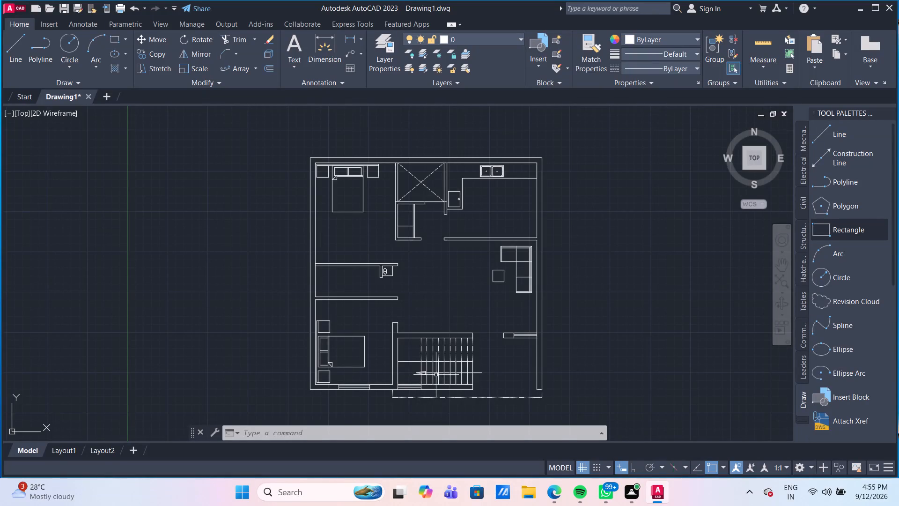
Draw a square about 1'-6" by 1'-6" in the lower-left corner of the upper-left bedroom, just above the wall.
scroll(410, 300, "up", 1)
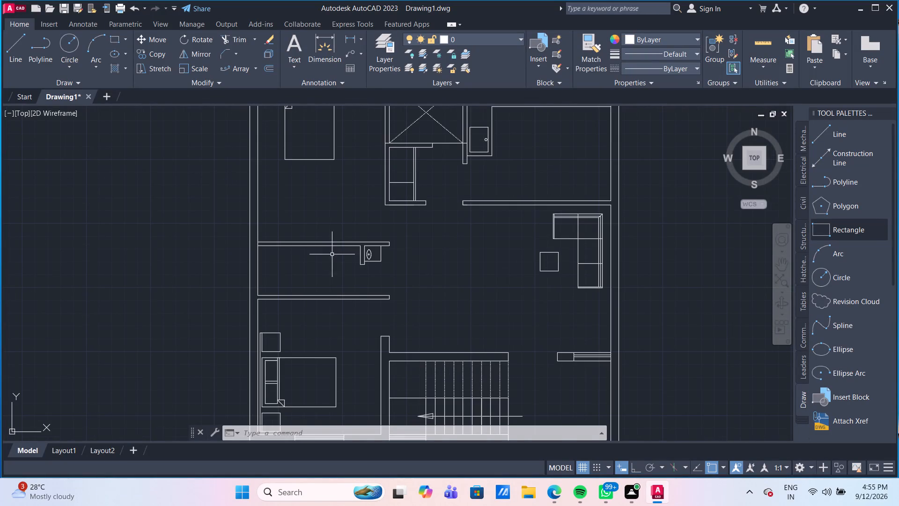
scroll(310, 223, "up", 2)
middle_click_drag(310, 223, 340, 260)
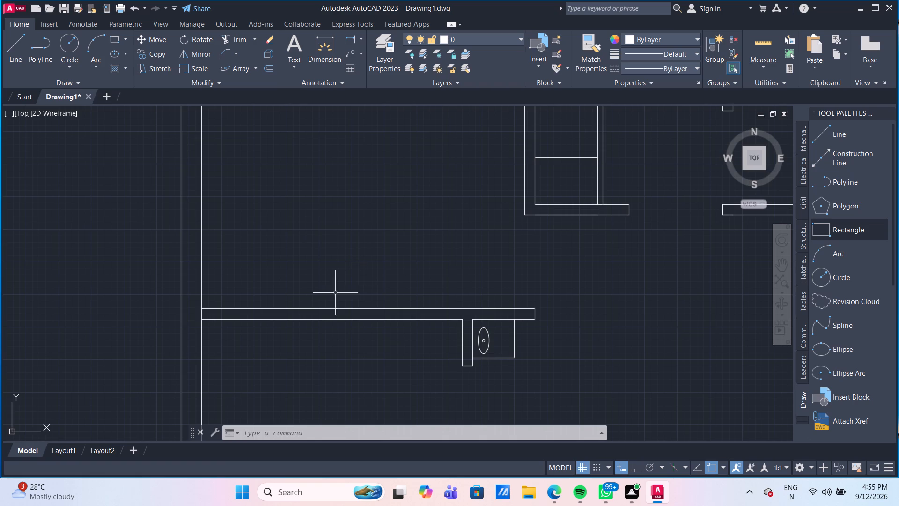
left_click(115, 40)
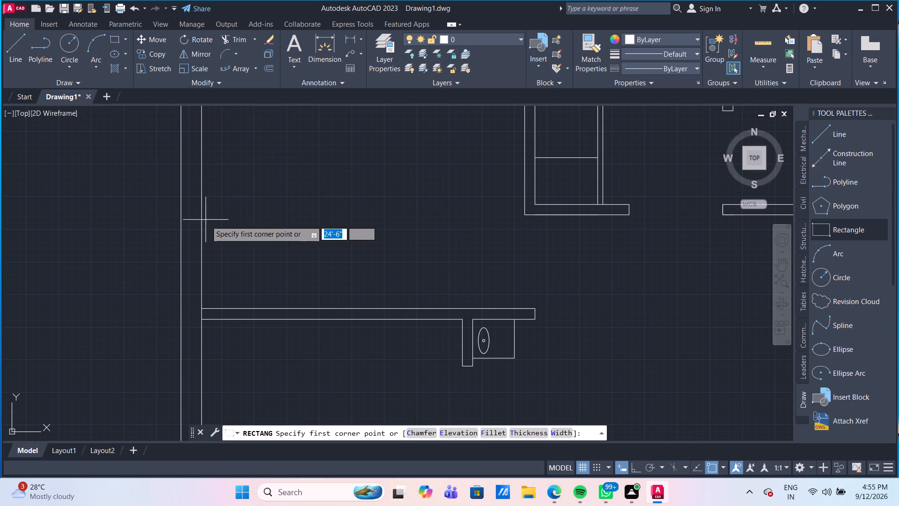
scroll(240, 268, "up", 1)
middle_click_drag(241, 260, 222, 255)
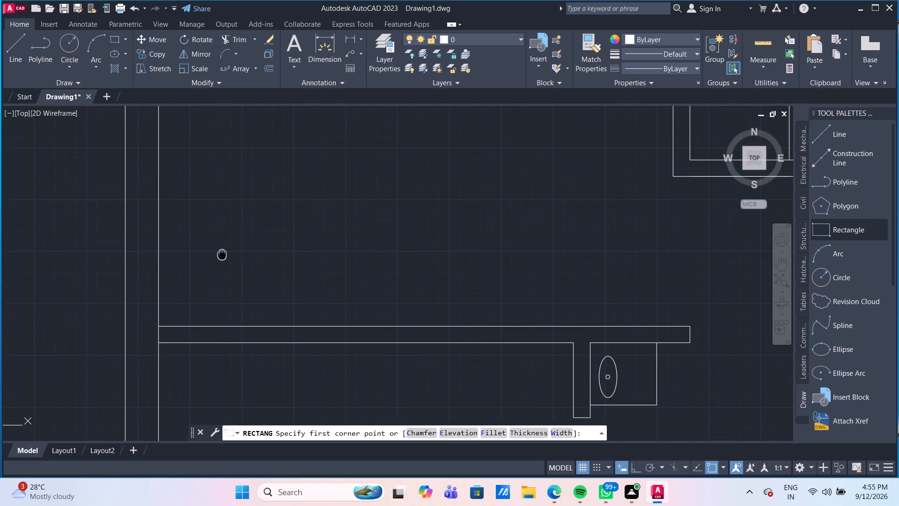
middle_click_drag(222, 255, 221, 254)
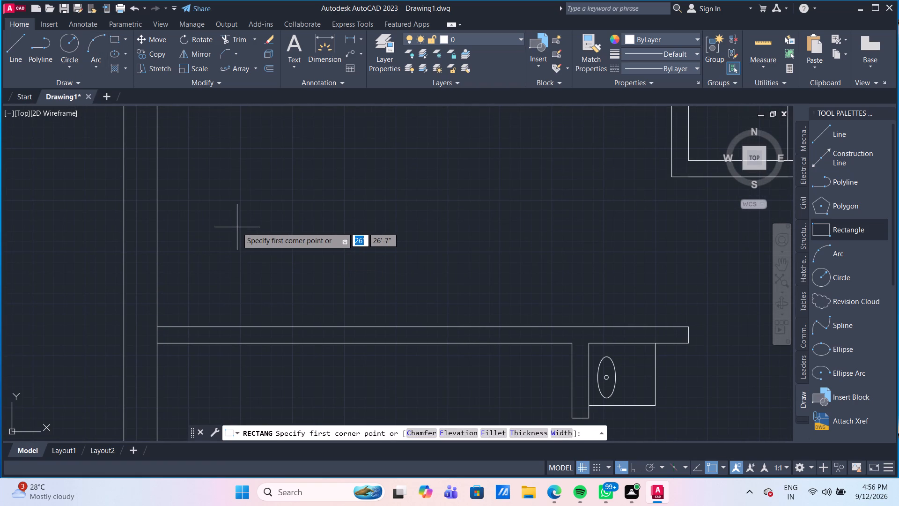
left_click(197, 227)
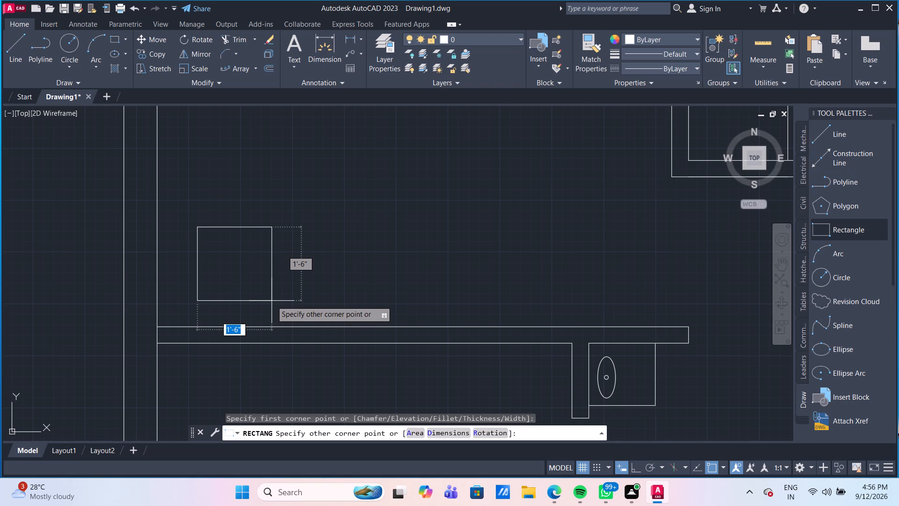
left_click(272, 301)
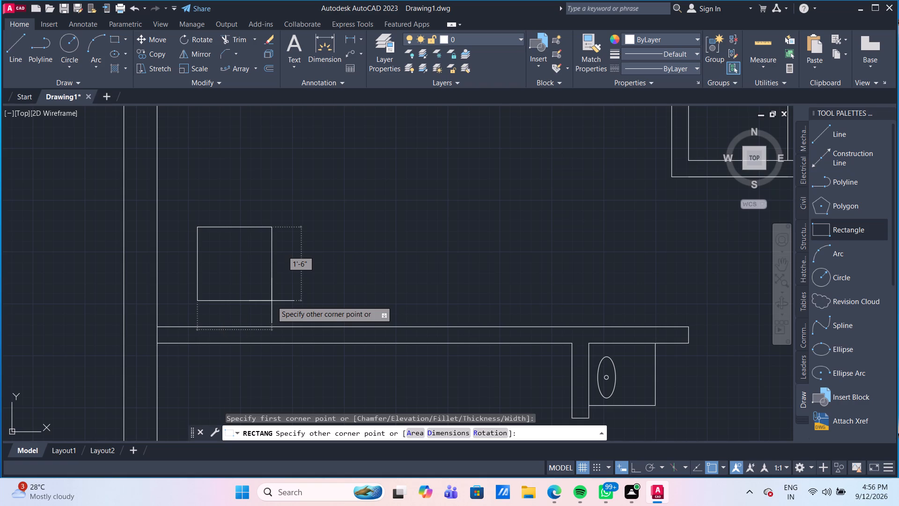
Draw a rectangle with 1" fillet radius, about 1'-6" long and 2" deep, along the square's top edge from its upper-left corner.
scroll(285, 279, "down", 4)
scroll(285, 277, "up", 1)
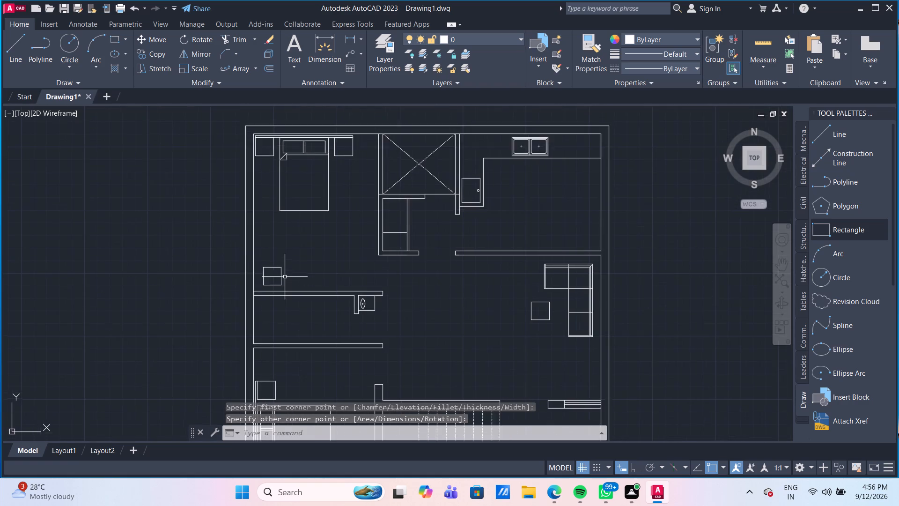
scroll(285, 277, "up", 2)
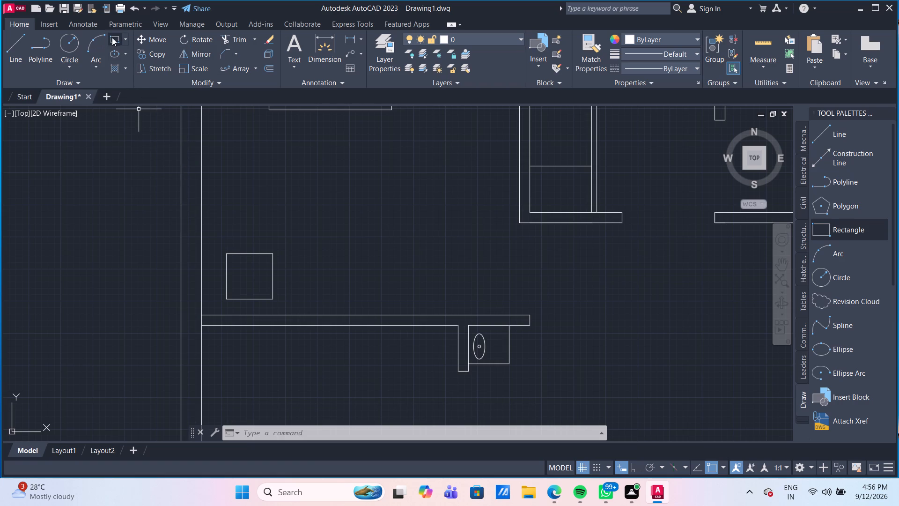
left_click(125, 37)
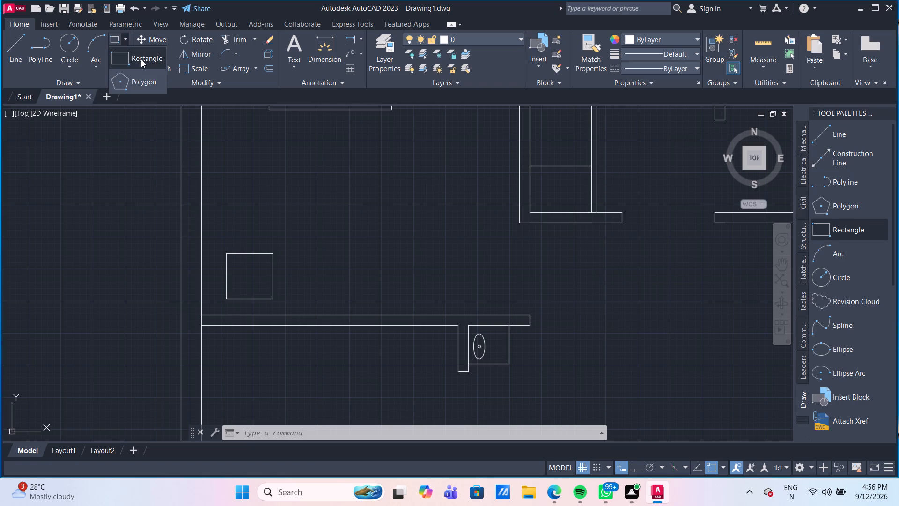
left_click(141, 60)
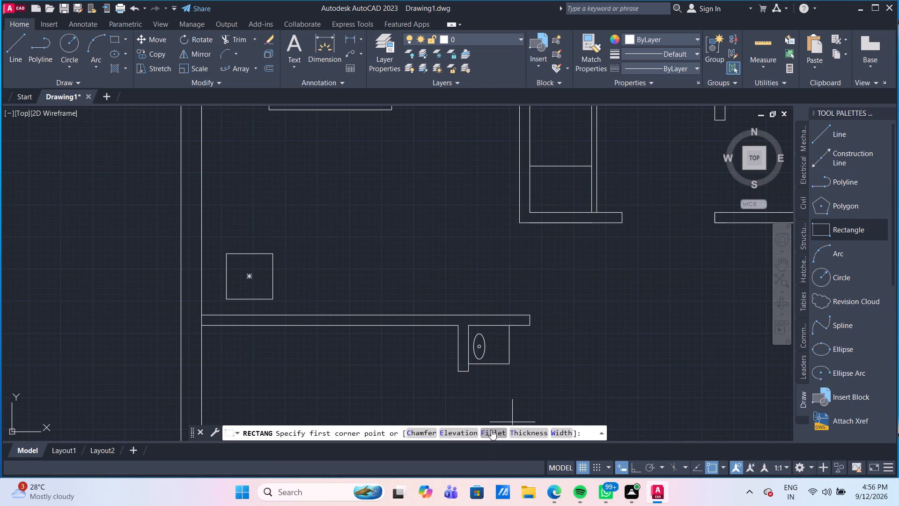
left_click(491, 430)
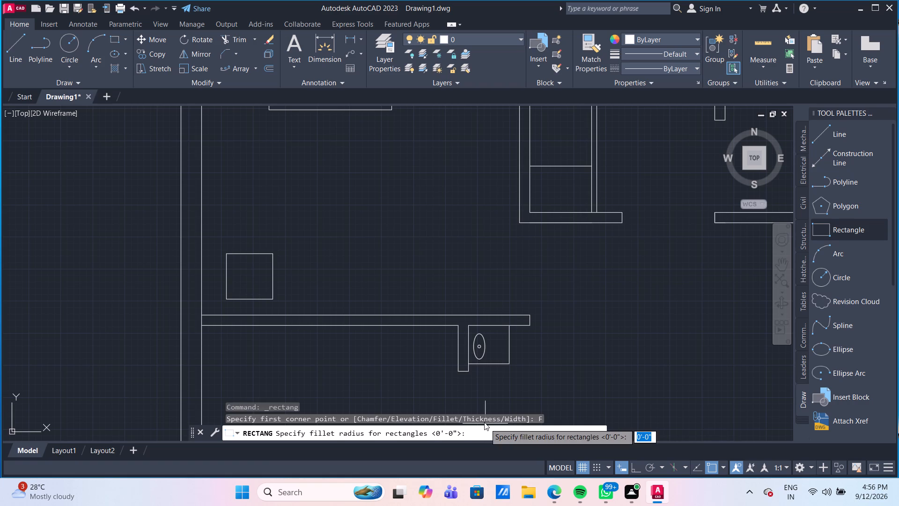
left_click(487, 432)
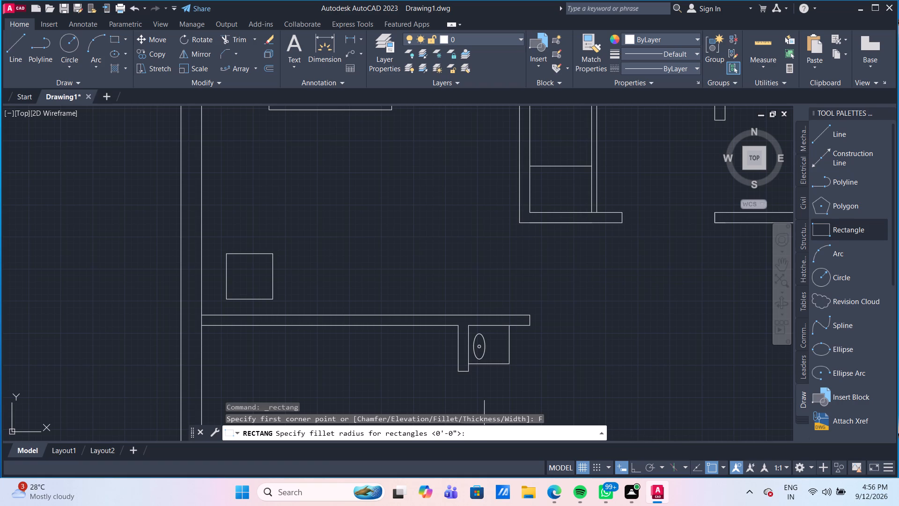
key("1")
key("shift+quotedbl")
key("Return")
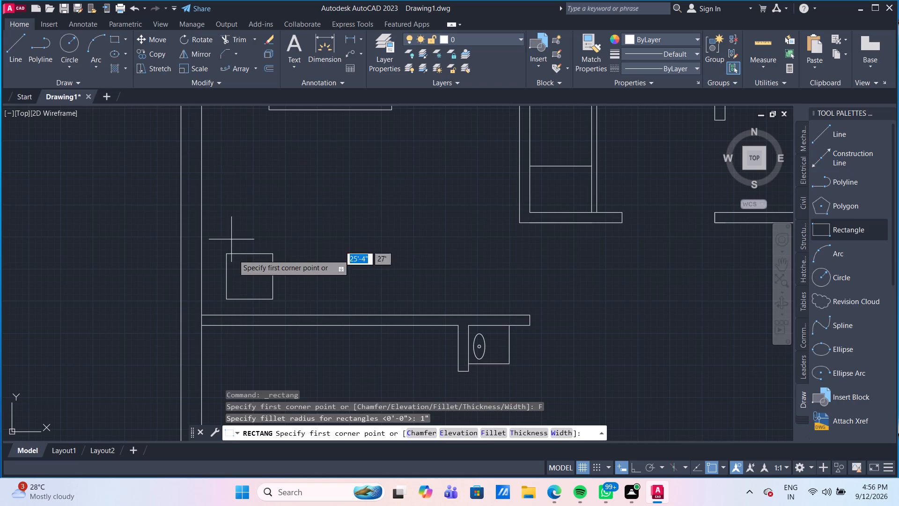
scroll(234, 267, "up", 3)
middle_click_drag(276, 200, 296, 255)
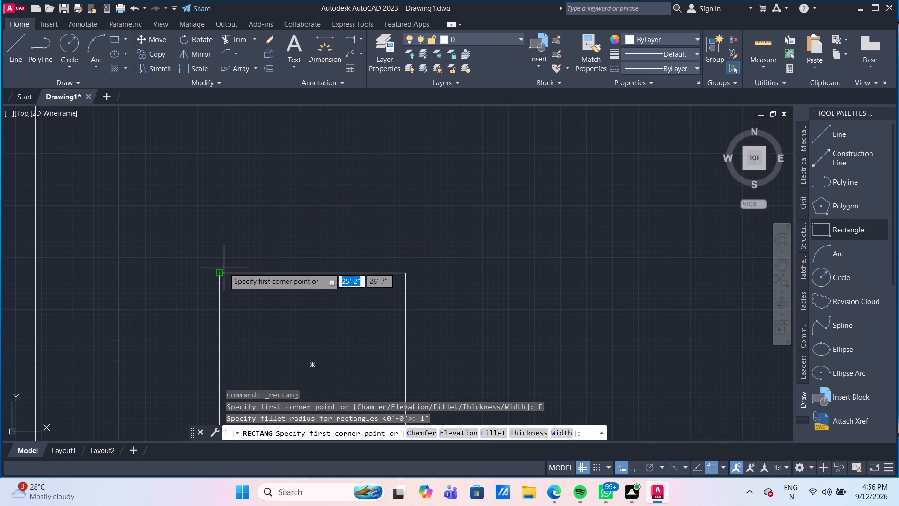
left_click(221, 271)
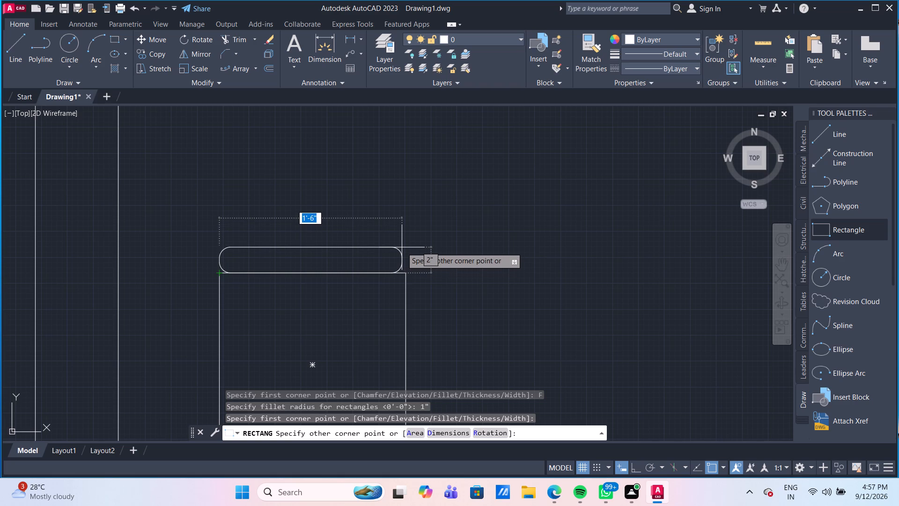
left_click(402, 247)
Copy the rounded strip to just below the square's bottom edge, aligned with the square's right side.
scroll(402, 247, "down", 3)
scroll(379, 295, "up", 1)
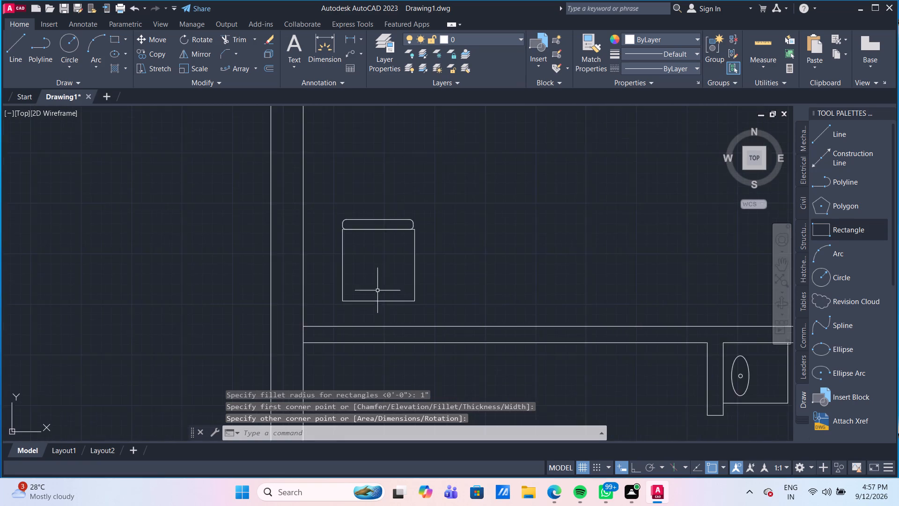
scroll(377, 289, "up", 1)
middle_click_drag(377, 280, 365, 239)
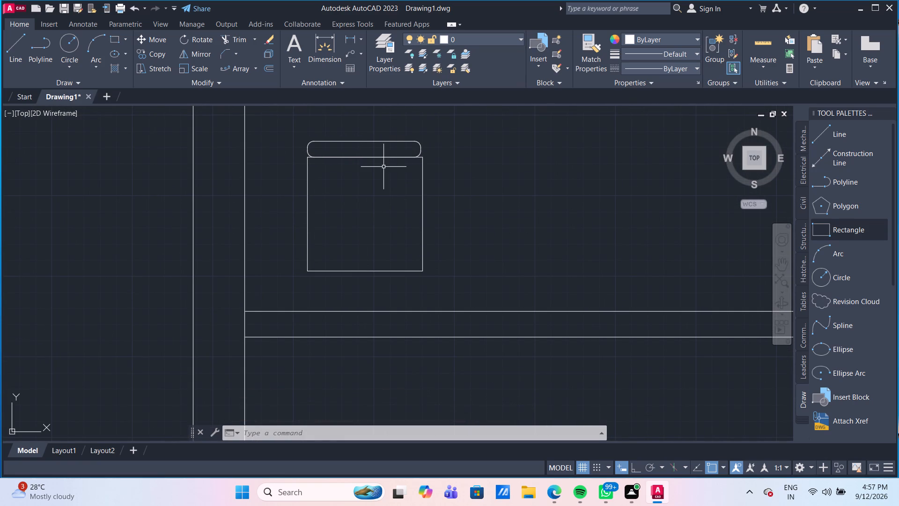
left_click(378, 141)
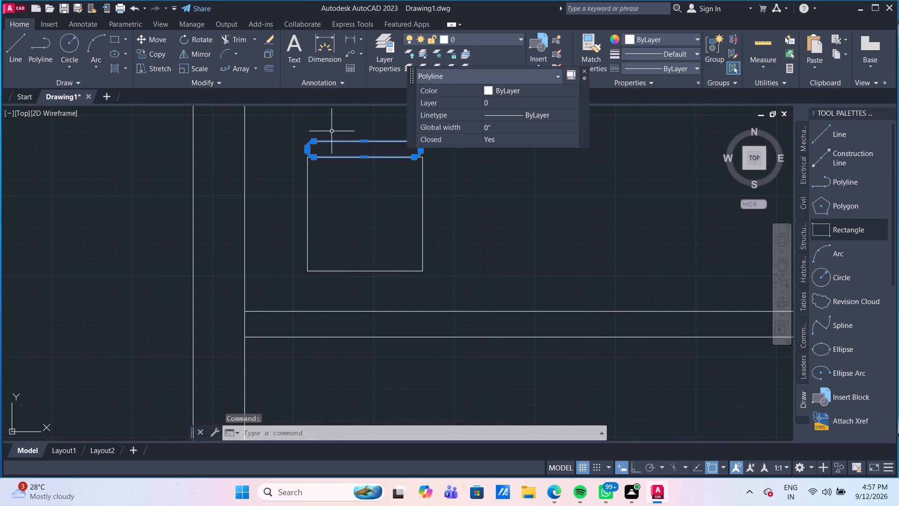
type("co")
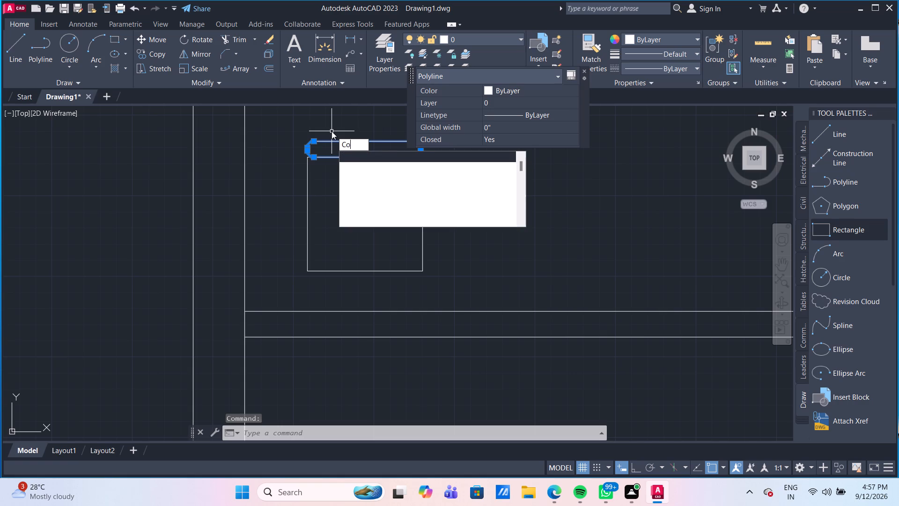
key("Return")
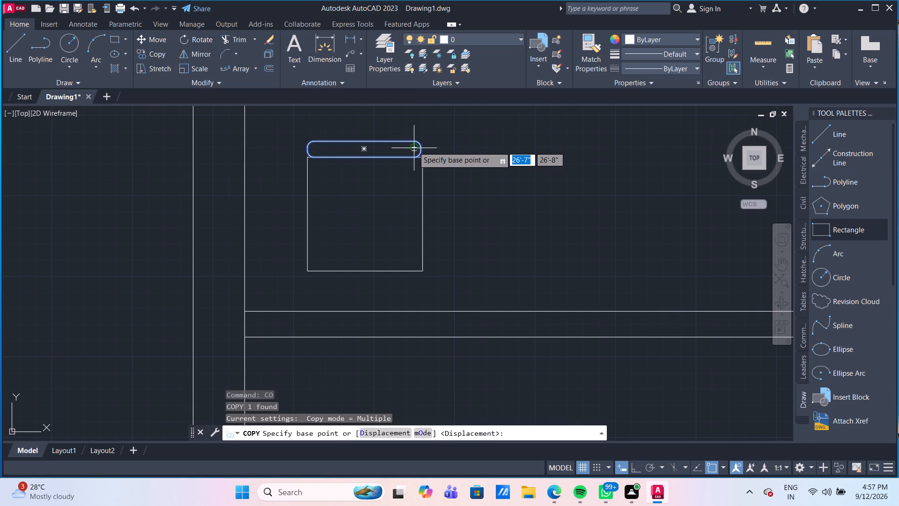
left_click(420, 153)
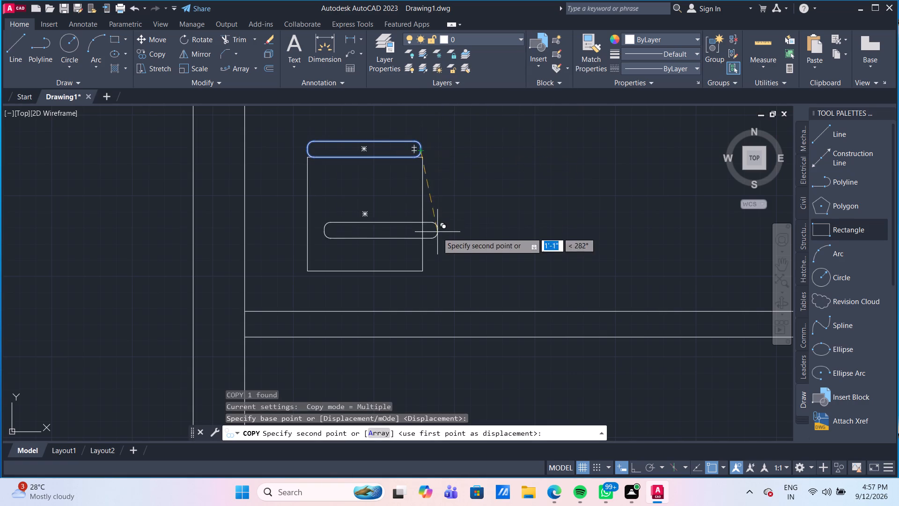
scroll(422, 278, "up", 1)
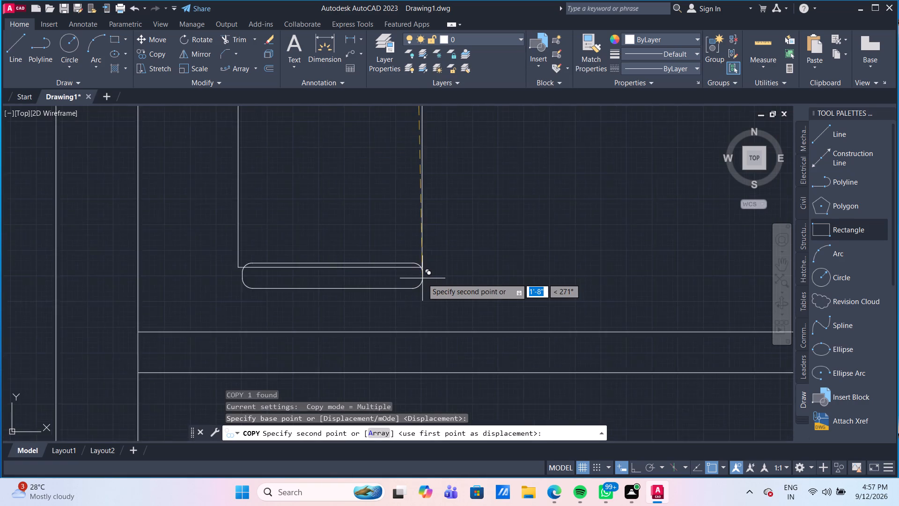
scroll(422, 278, "up", 1)
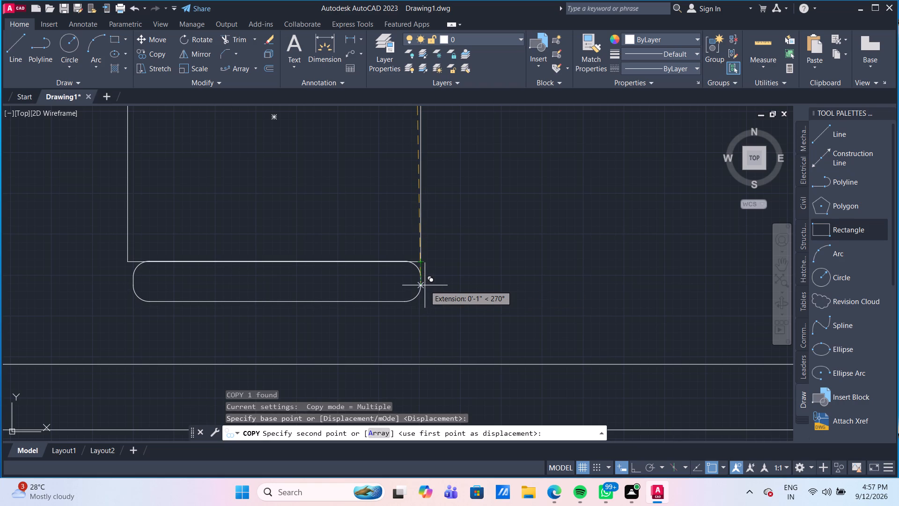
scroll(425, 285, "up", 2)
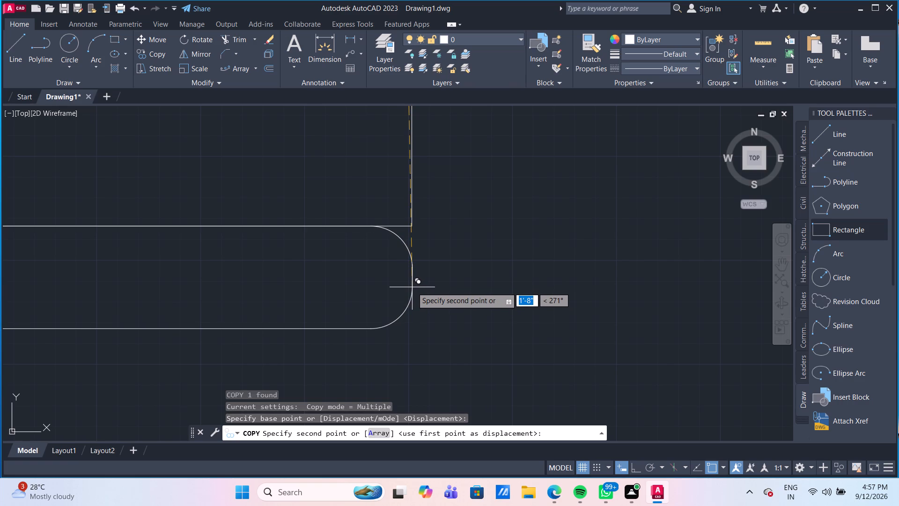
left_click(412, 287)
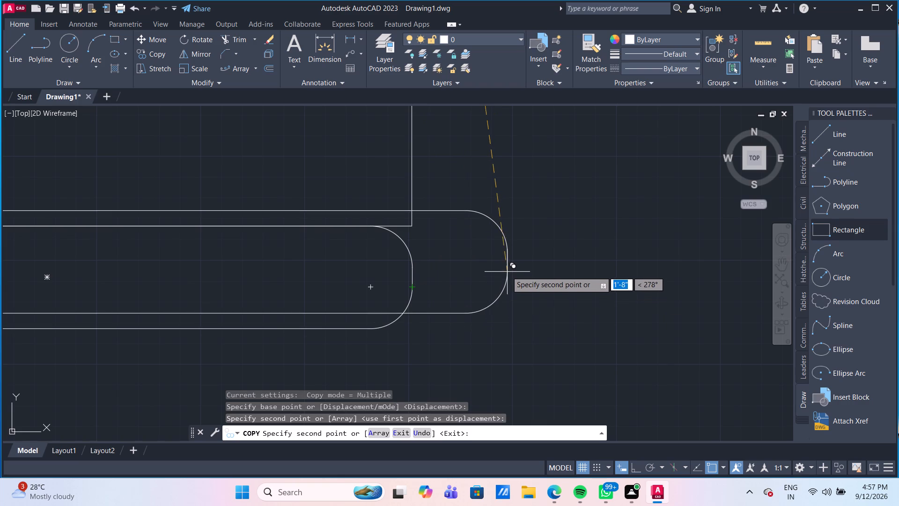
Place another copy of the rounded strip across the upper part of the square's left edge and finish copying.
scroll(507, 271, "down", 3)
middle_click_drag(416, 222, 477, 303)
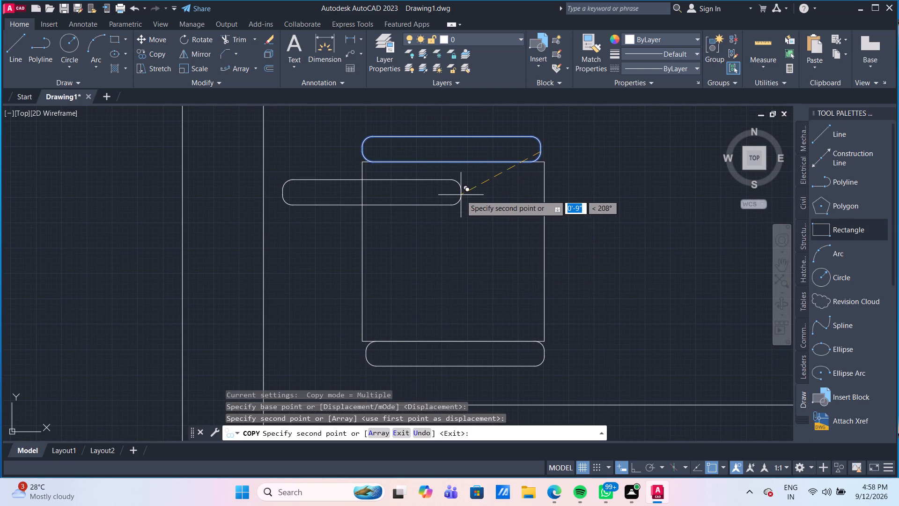
left_click(463, 185)
key("Escape")
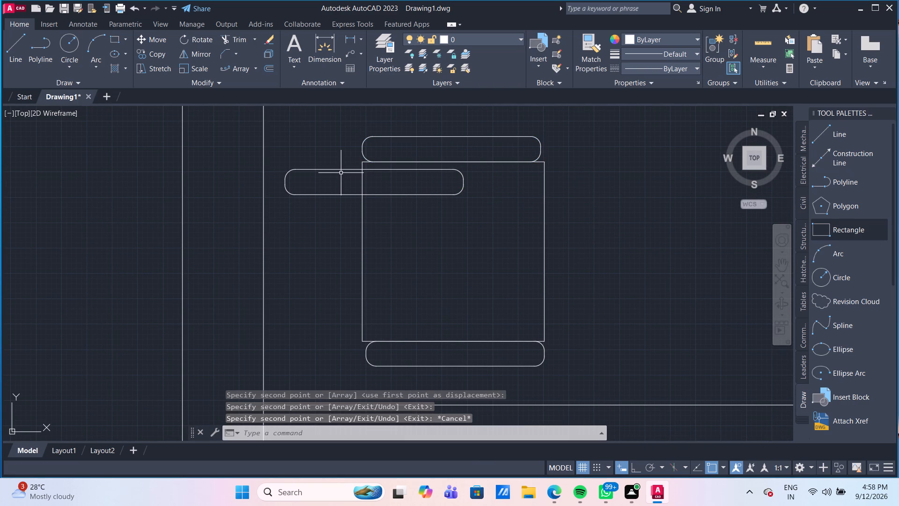
Rotate the loose rounded strip about 270° around a point near its left end so it stands vertical.
left_click(336, 170)
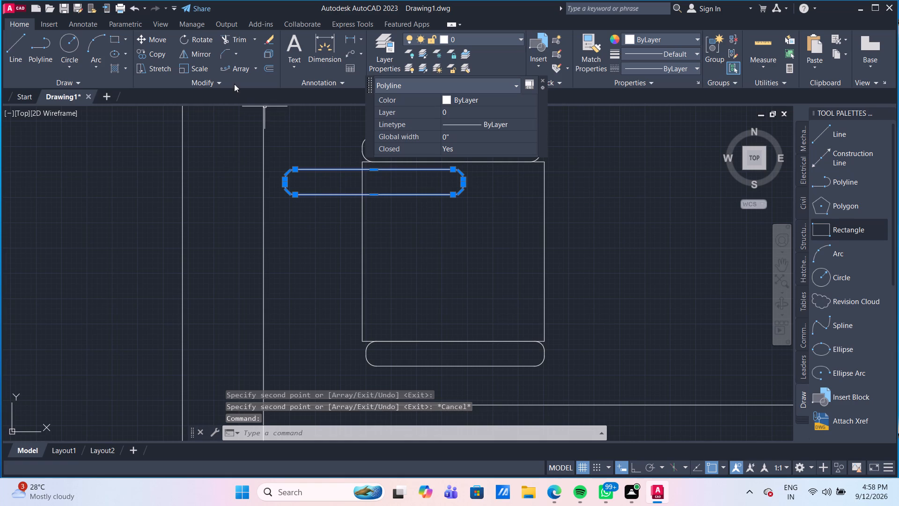
left_click(200, 37)
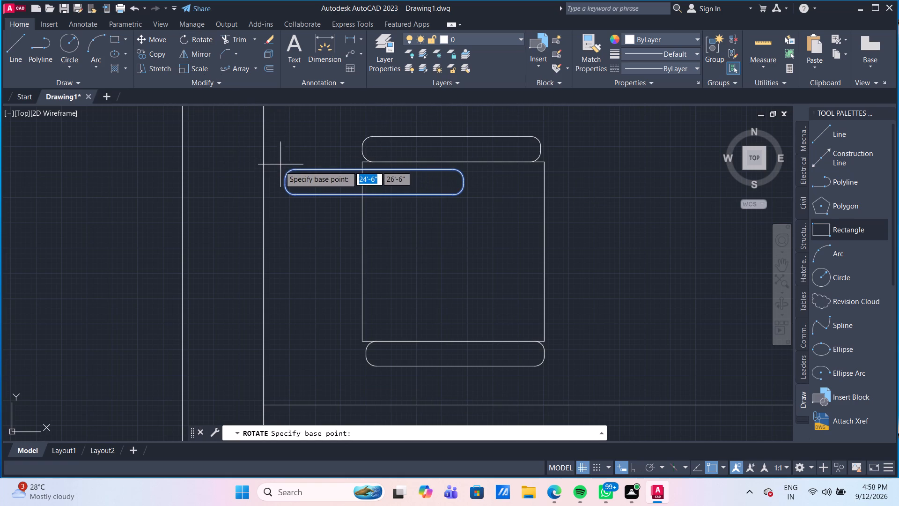
left_click(293, 179)
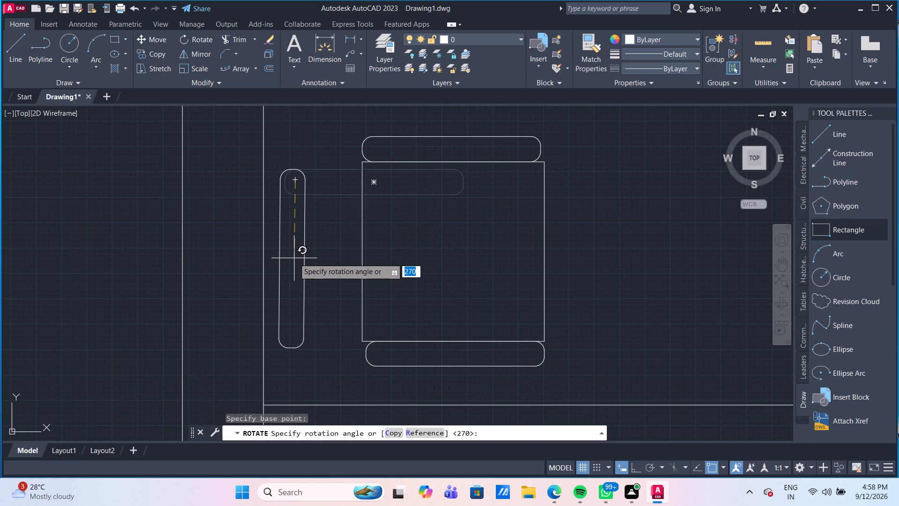
left_click(294, 258)
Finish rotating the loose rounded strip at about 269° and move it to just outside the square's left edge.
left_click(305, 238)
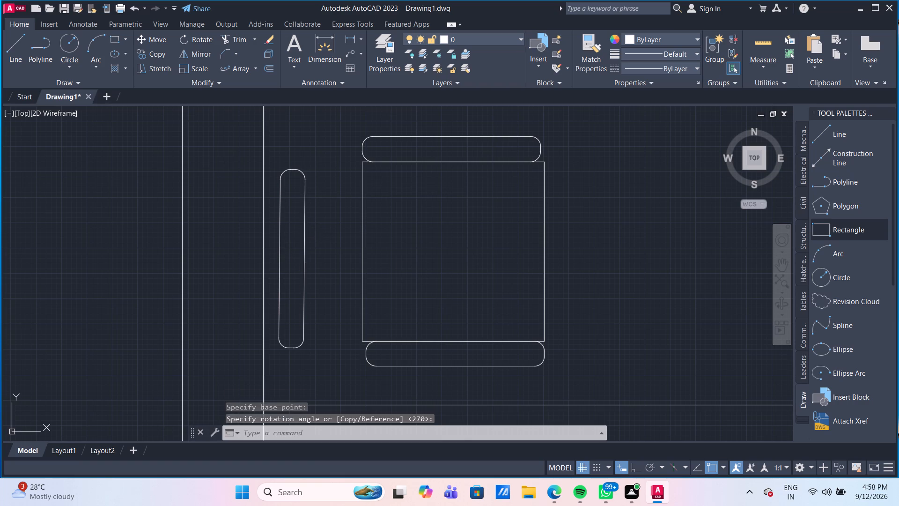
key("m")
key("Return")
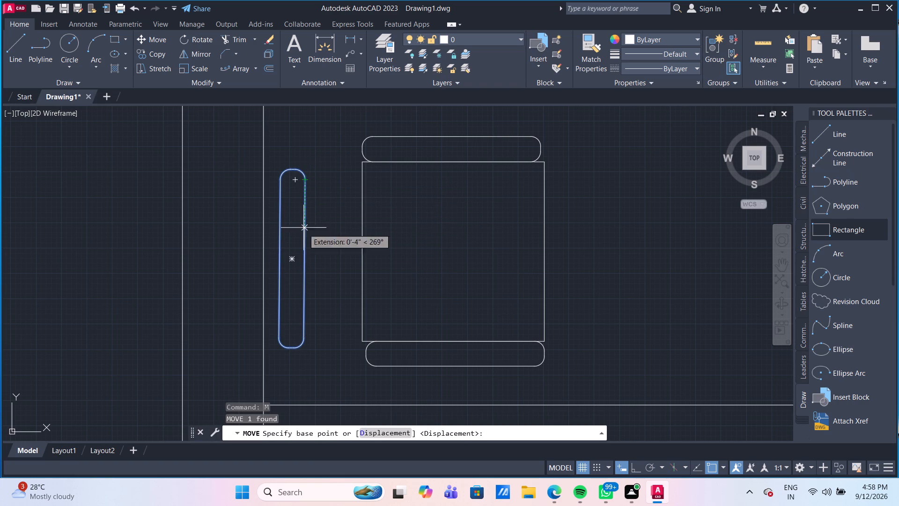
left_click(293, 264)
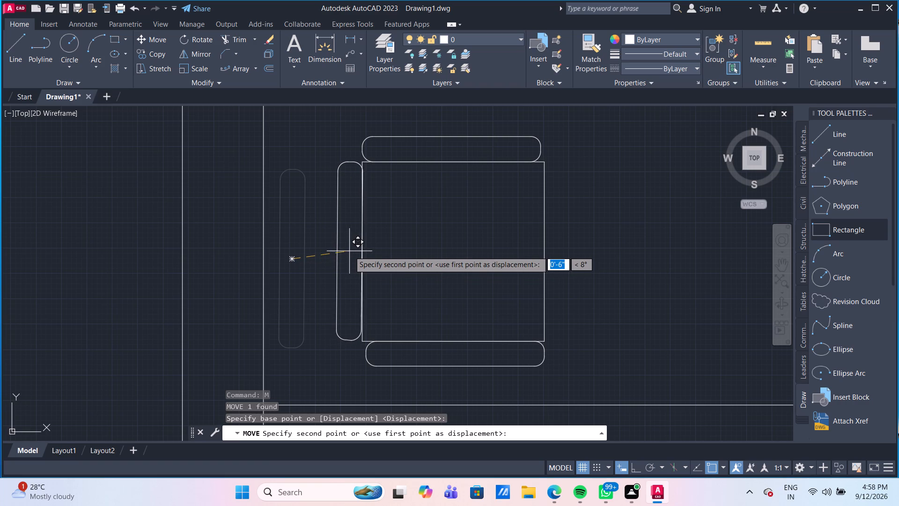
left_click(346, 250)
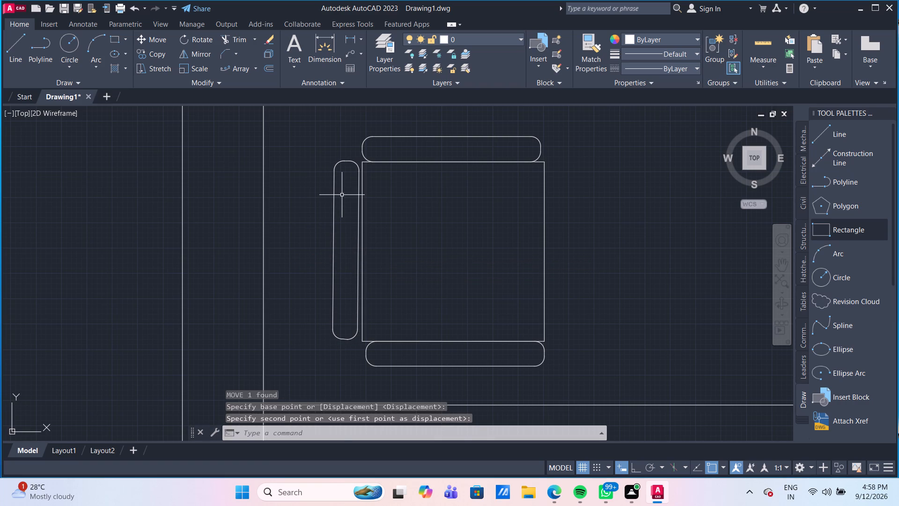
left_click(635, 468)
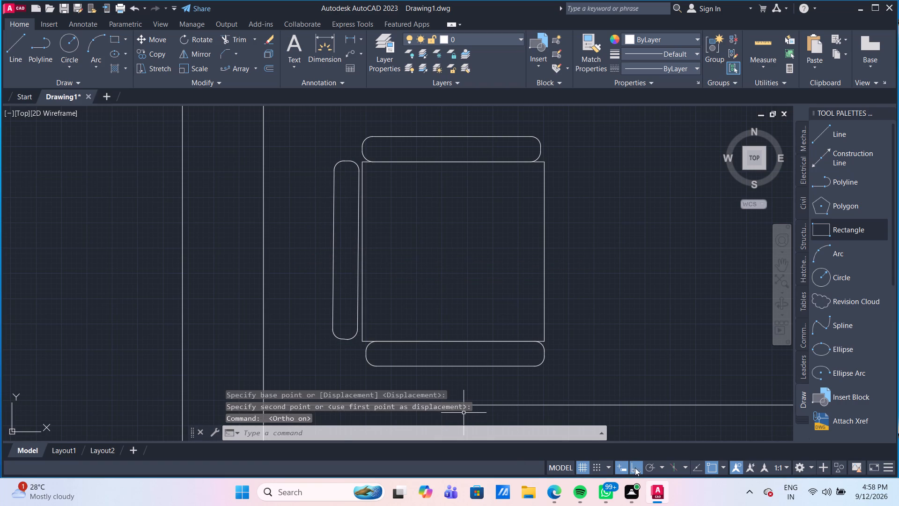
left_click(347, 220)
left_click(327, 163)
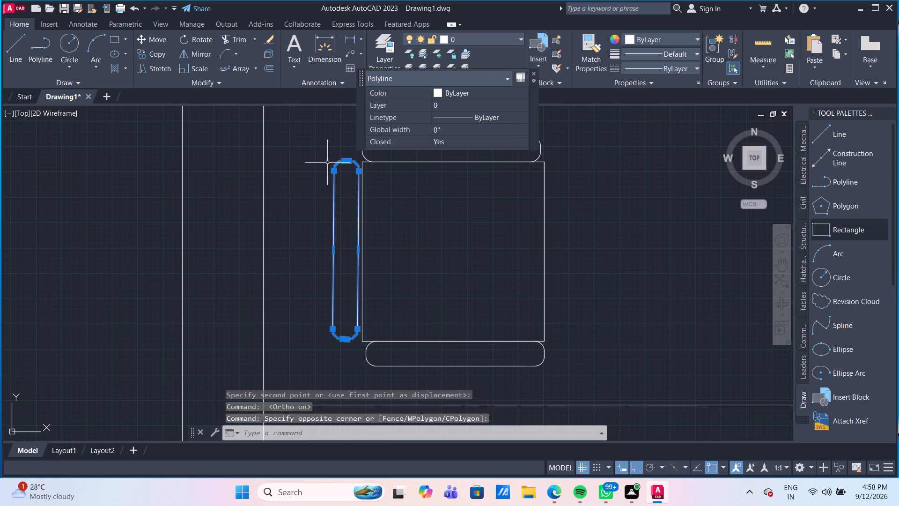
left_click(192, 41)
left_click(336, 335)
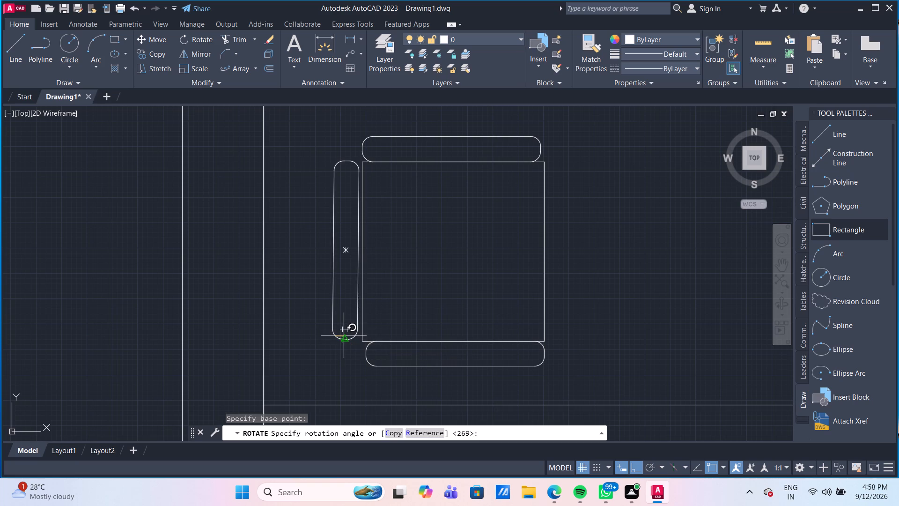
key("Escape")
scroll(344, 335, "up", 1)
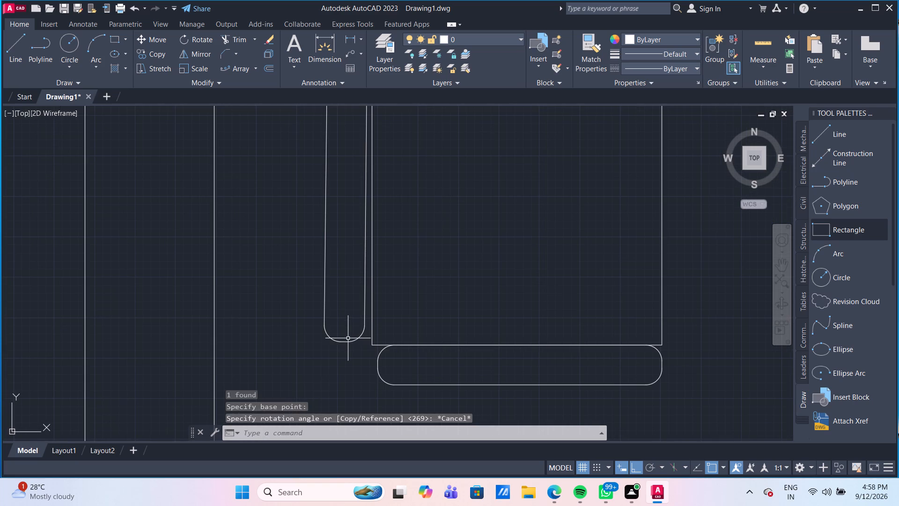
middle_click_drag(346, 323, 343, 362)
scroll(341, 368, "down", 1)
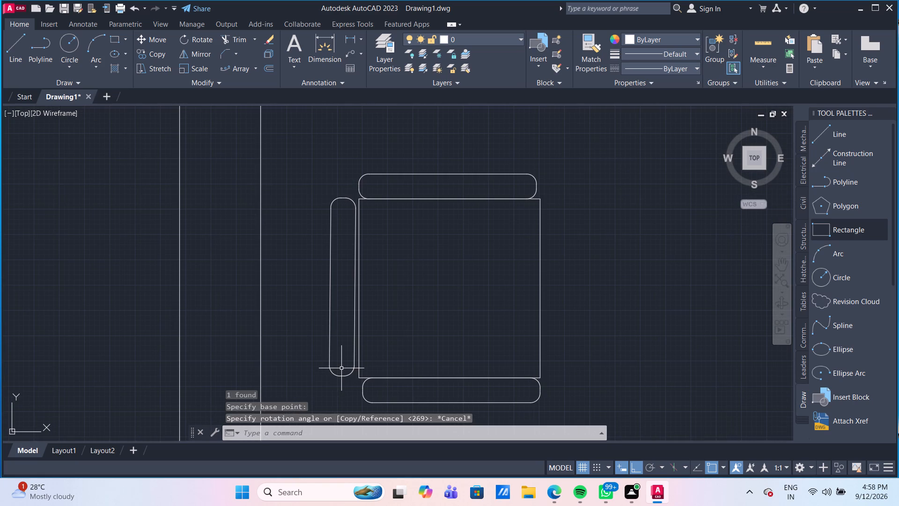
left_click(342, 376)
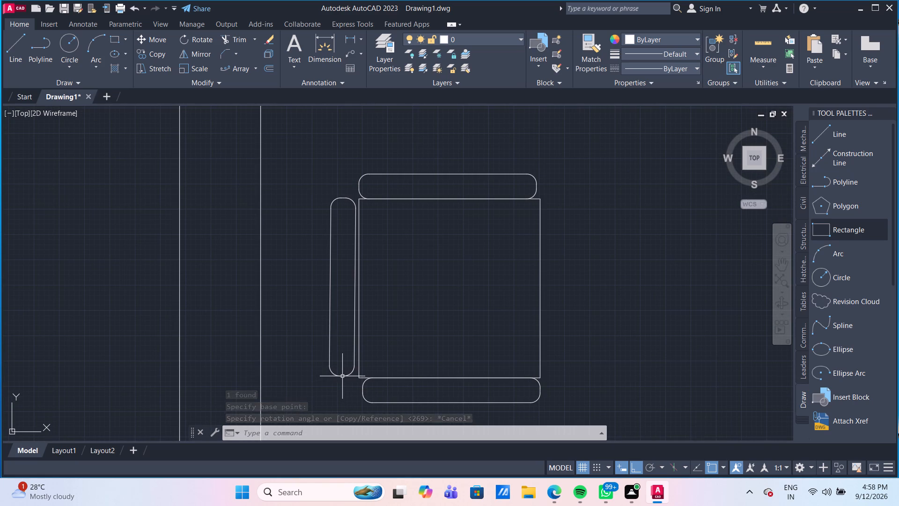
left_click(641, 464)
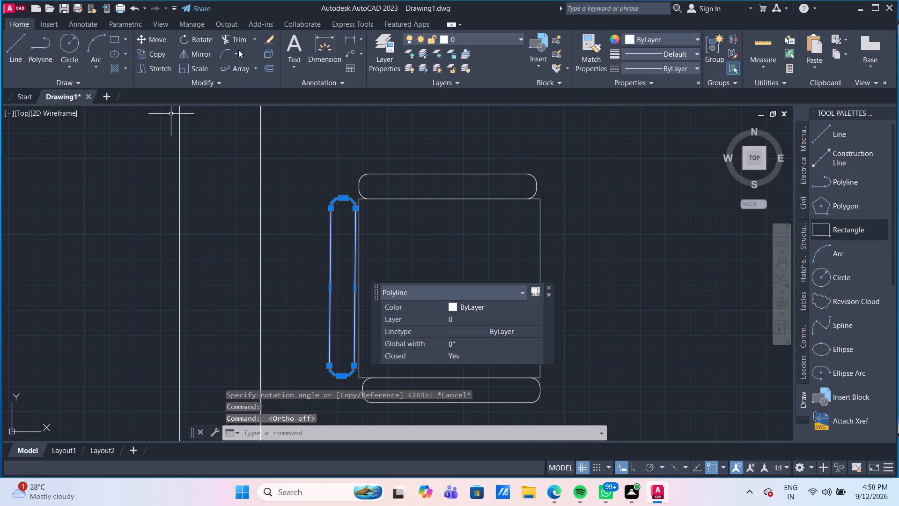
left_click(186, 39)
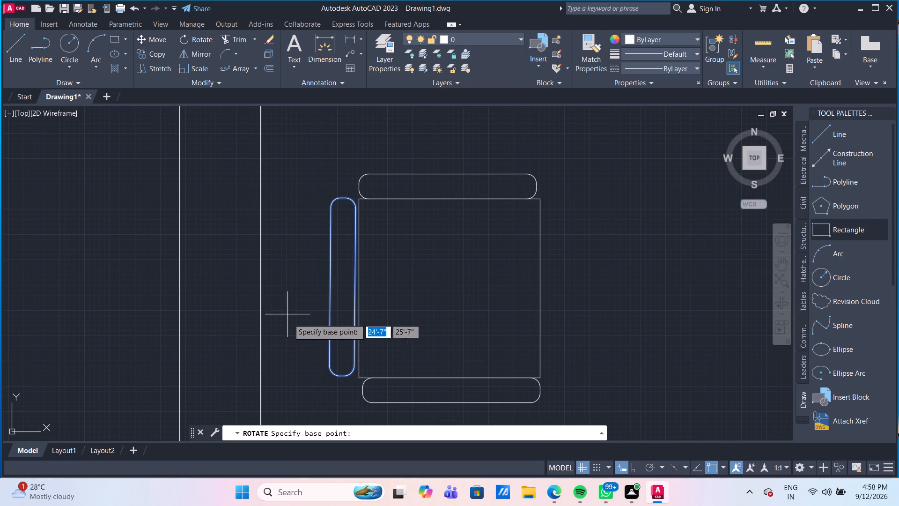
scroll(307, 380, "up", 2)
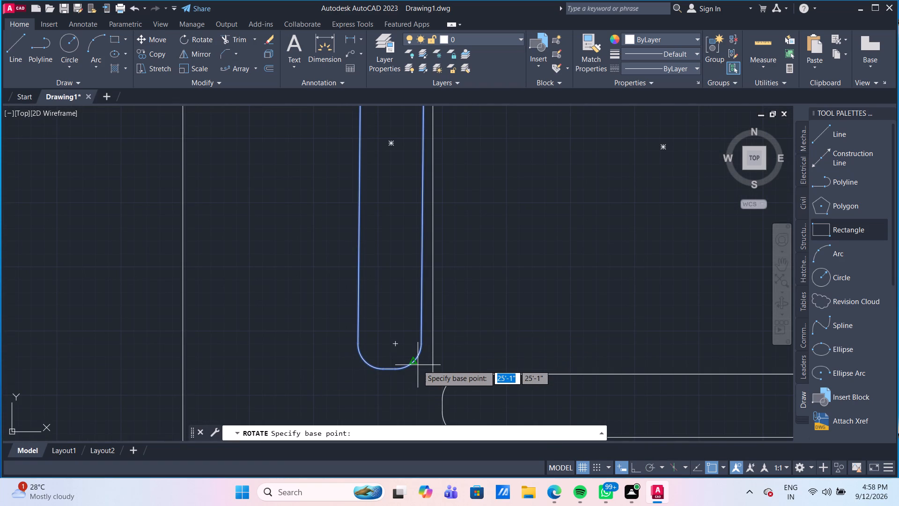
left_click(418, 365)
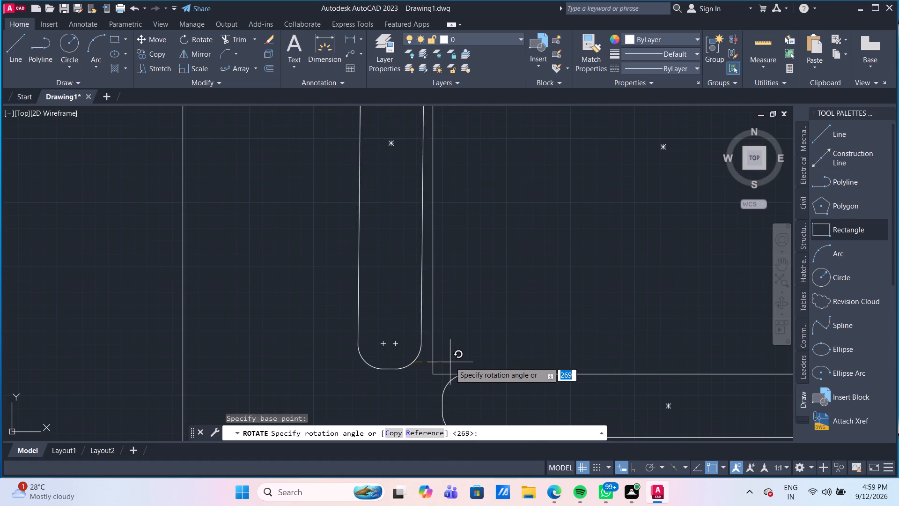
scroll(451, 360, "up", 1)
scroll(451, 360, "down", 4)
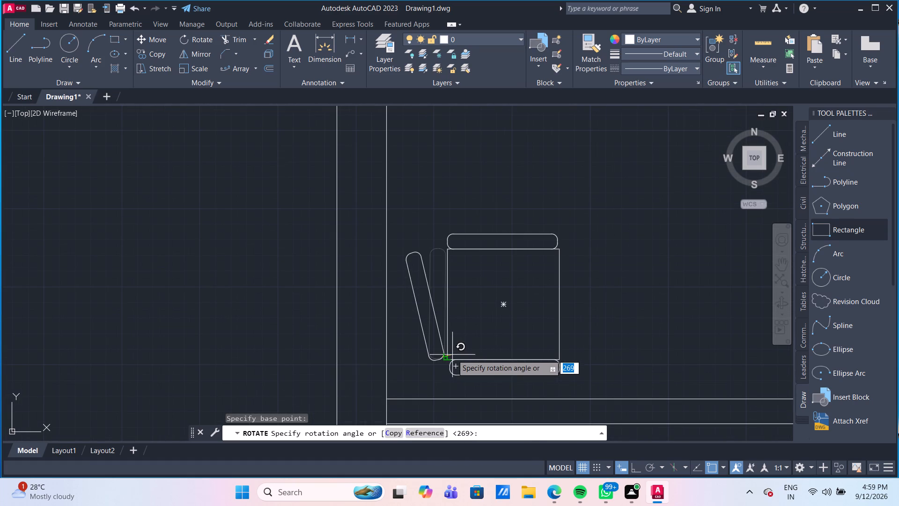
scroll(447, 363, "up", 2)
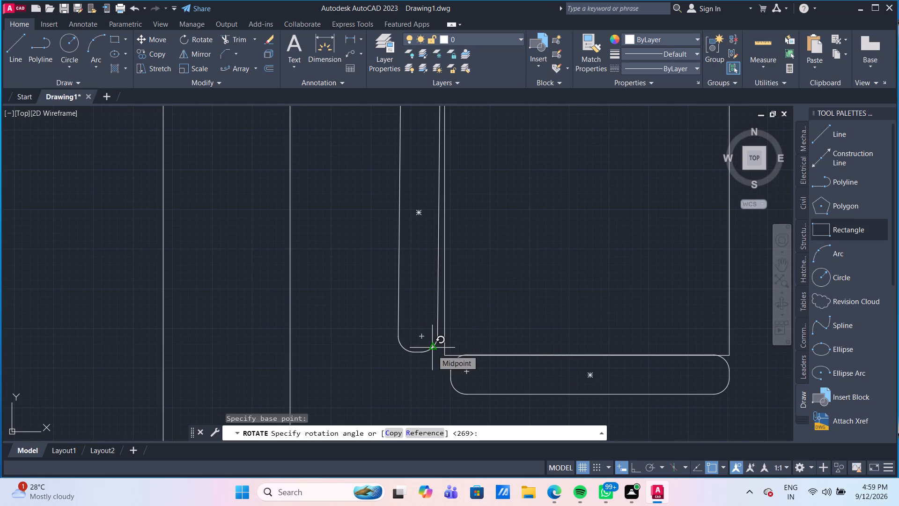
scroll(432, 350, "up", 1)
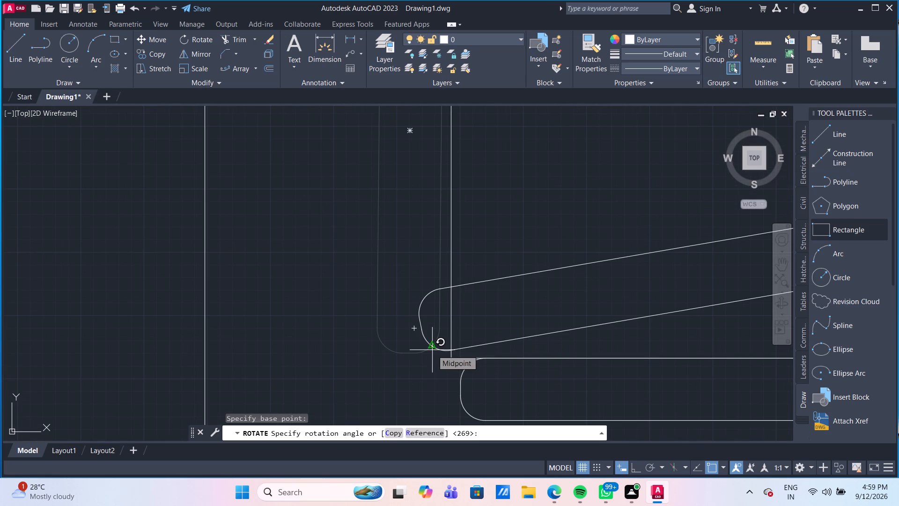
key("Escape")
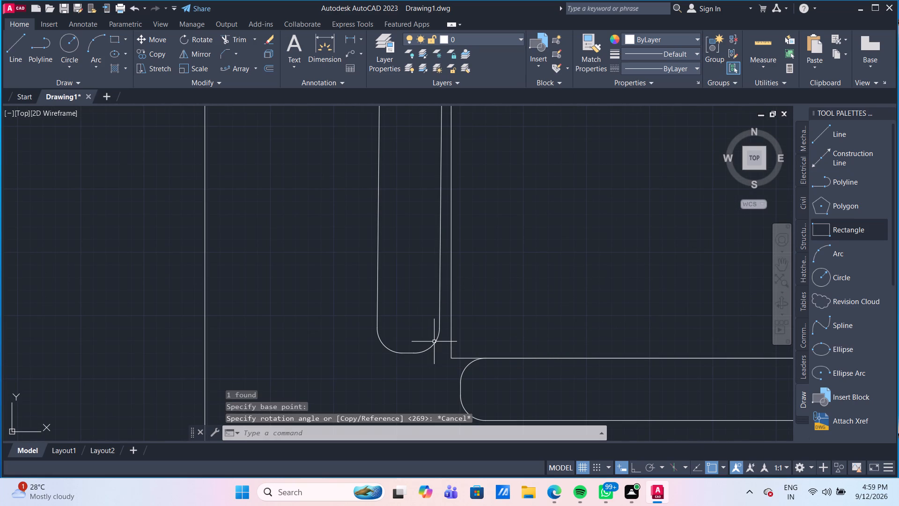
Delete the slightly tilted rounded strip beside the square's left edge.
left_click(434, 343)
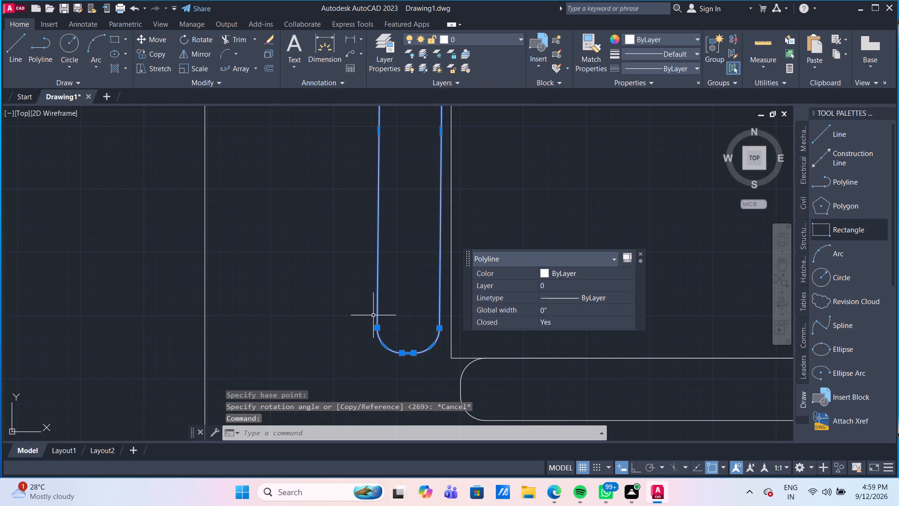
key("Delete")
Copy the rounded strip above the square into the open space left of the double wall line.
scroll(494, 225, "down", 3)
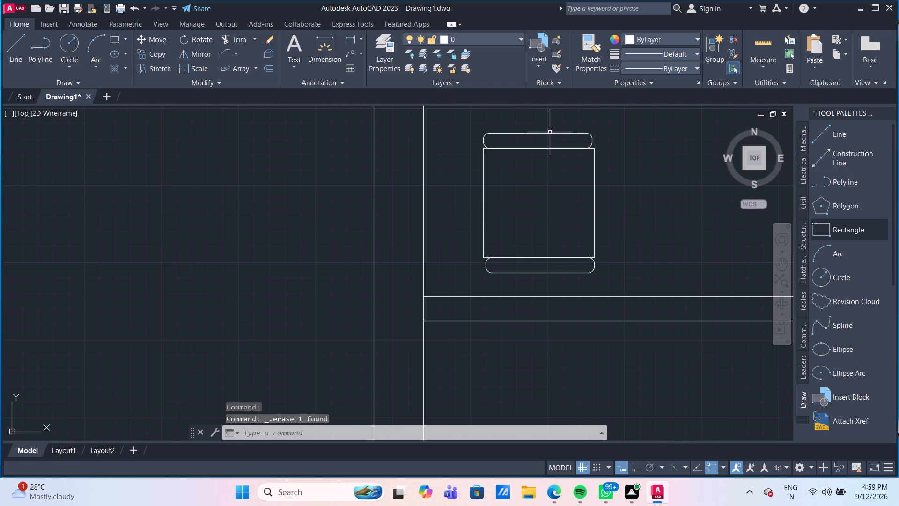
left_click(550, 133)
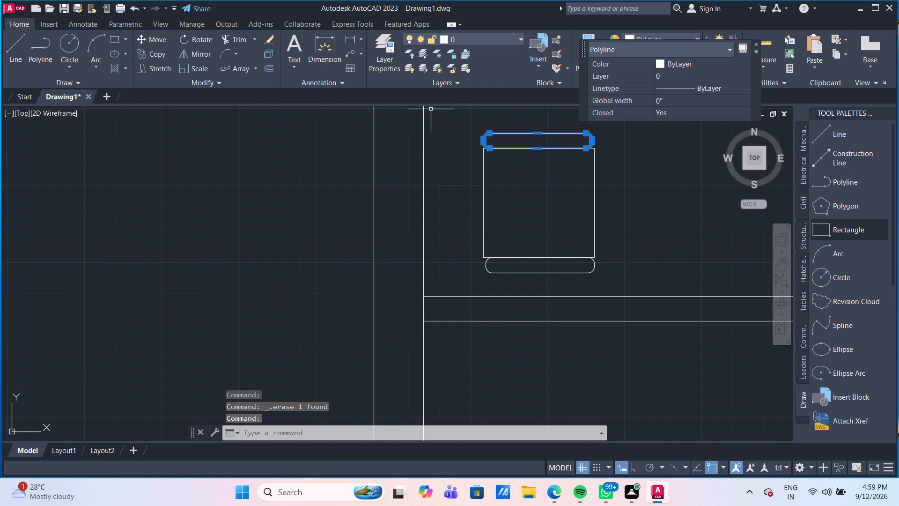
type("co")
key("Return")
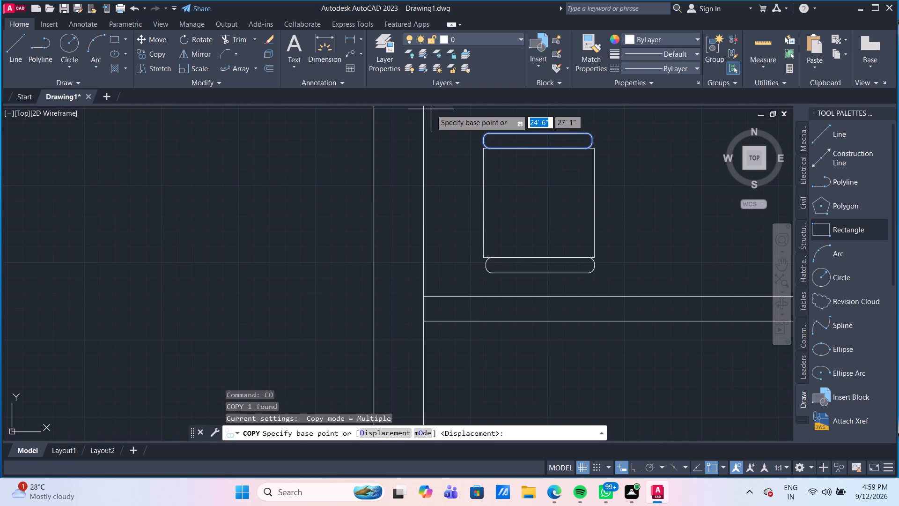
left_click(496, 138)
left_click(148, 202)
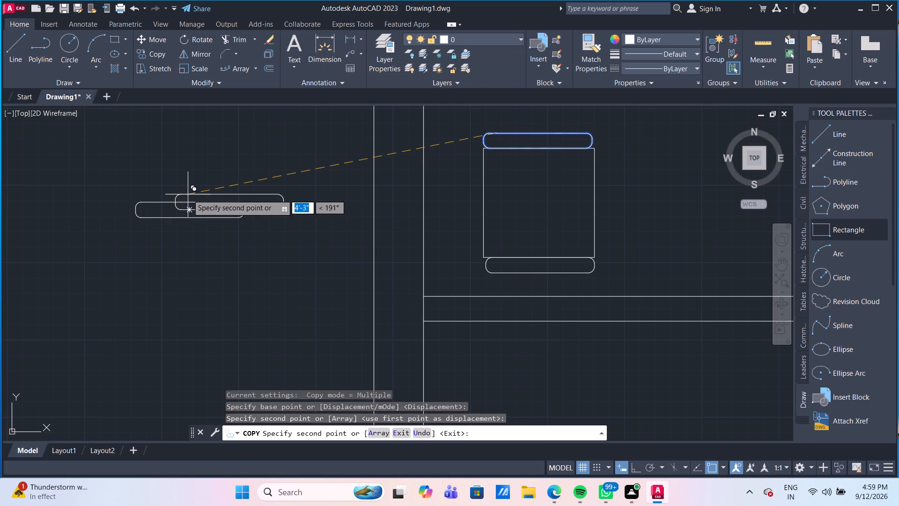
key("Escape")
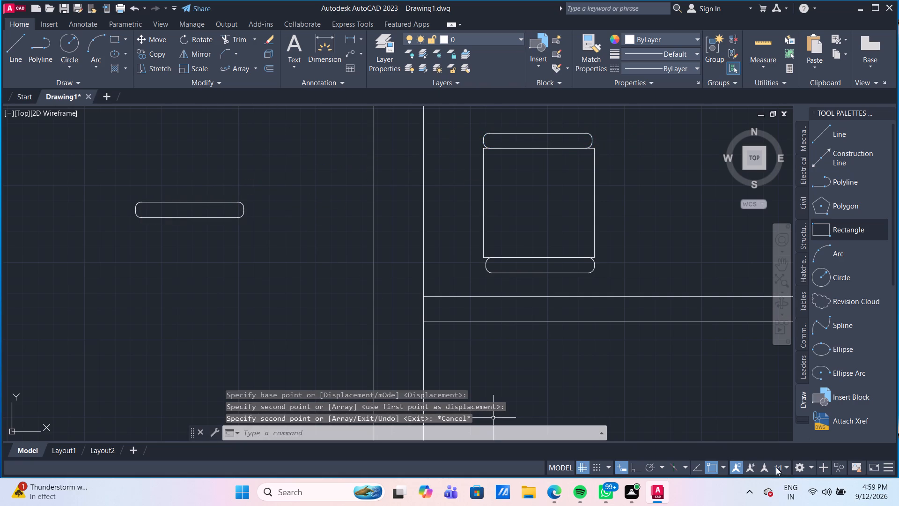
Turn Ortho on and rotate the copied strip a quarter turn about its right end so it stands exactly vertical.
left_click(634, 472)
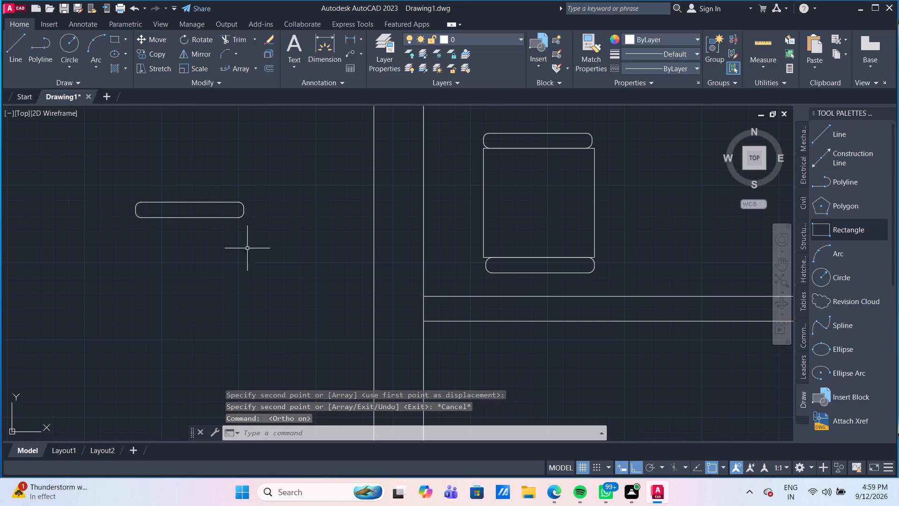
left_click(198, 36)
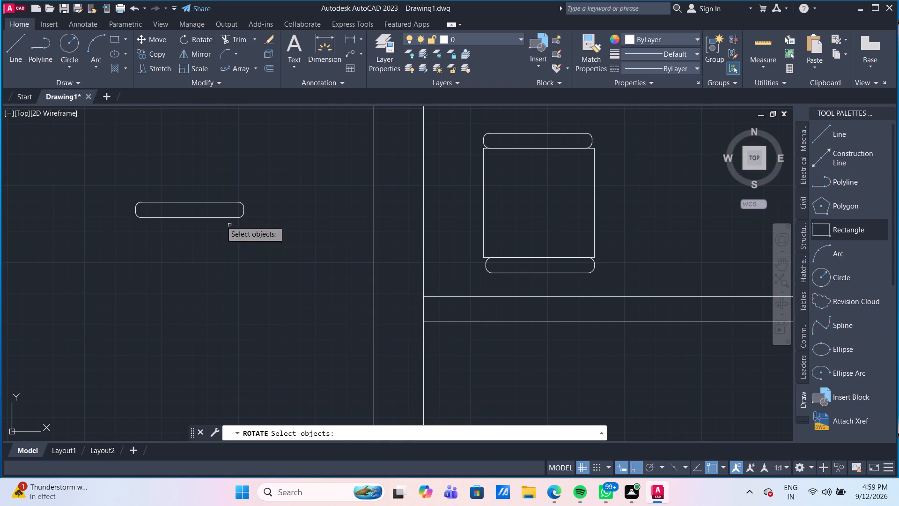
left_click(220, 220)
left_click(203, 195)
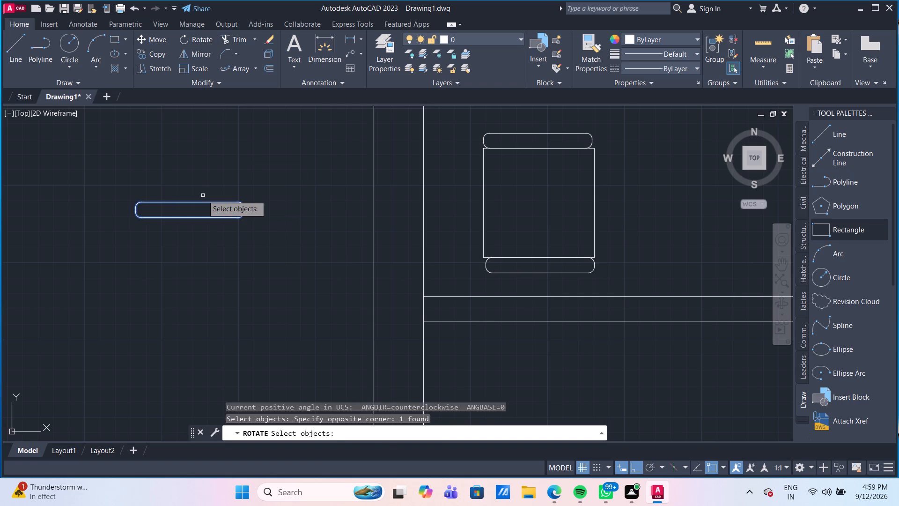
key("Return")
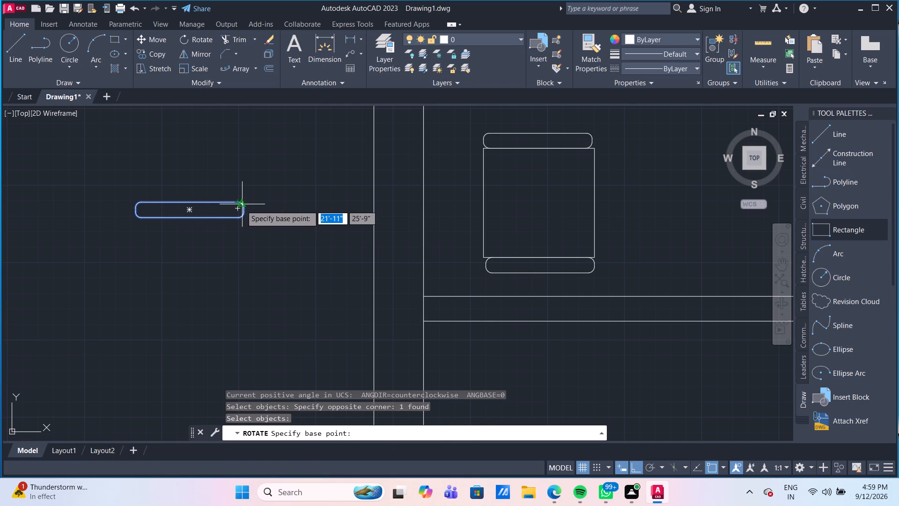
left_click(241, 205)
left_click(224, 285)
key("Escape")
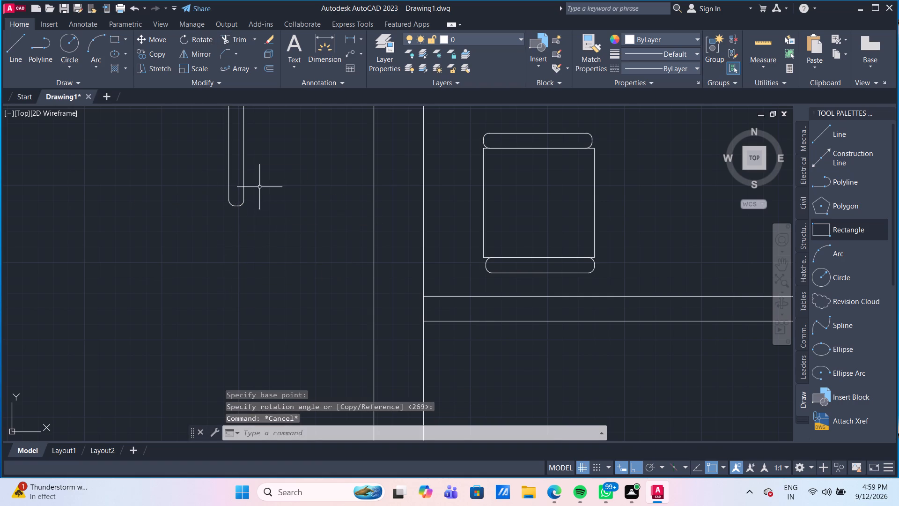
Move the vertical rounded strip against the outside of the square's left edge, its top level with the square's top edge.
middle_click_drag(260, 168, 282, 248)
left_click_drag(288, 301, 254, 247)
left_click_drag(206, 81, 211, 104)
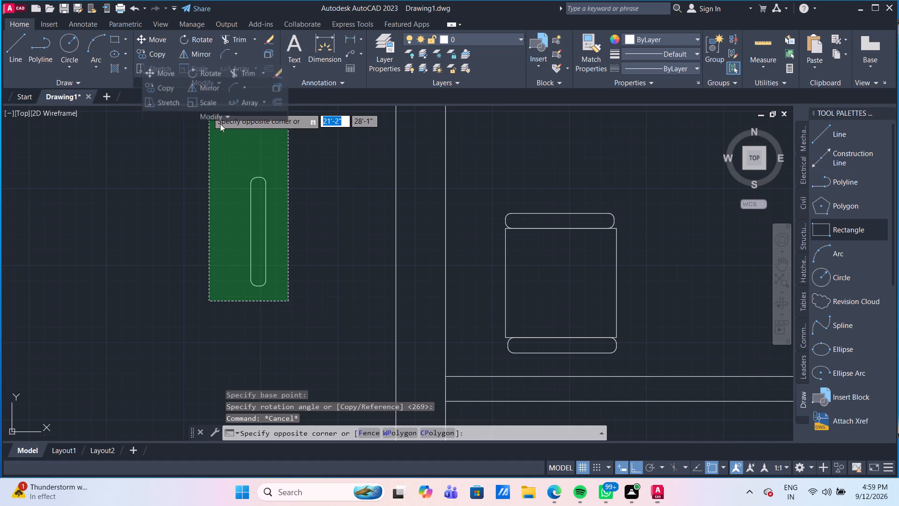
left_click(231, 153)
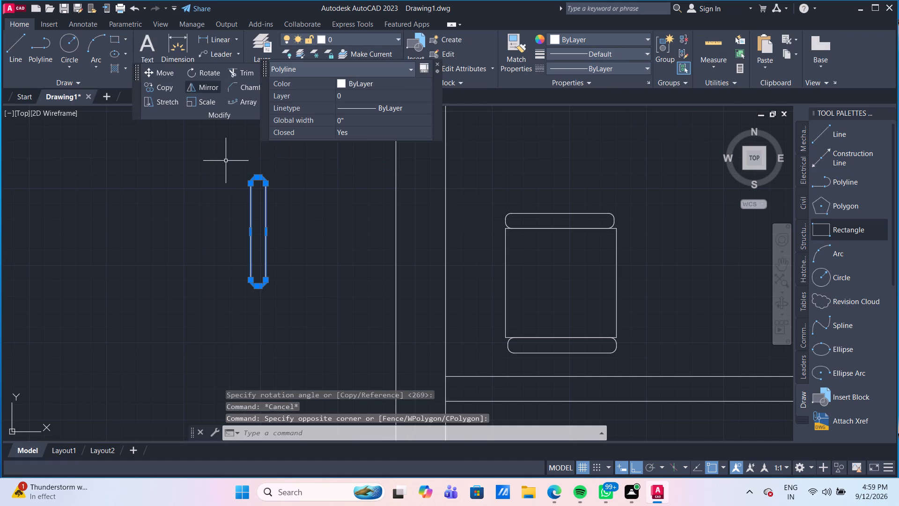
key("m")
key("Return")
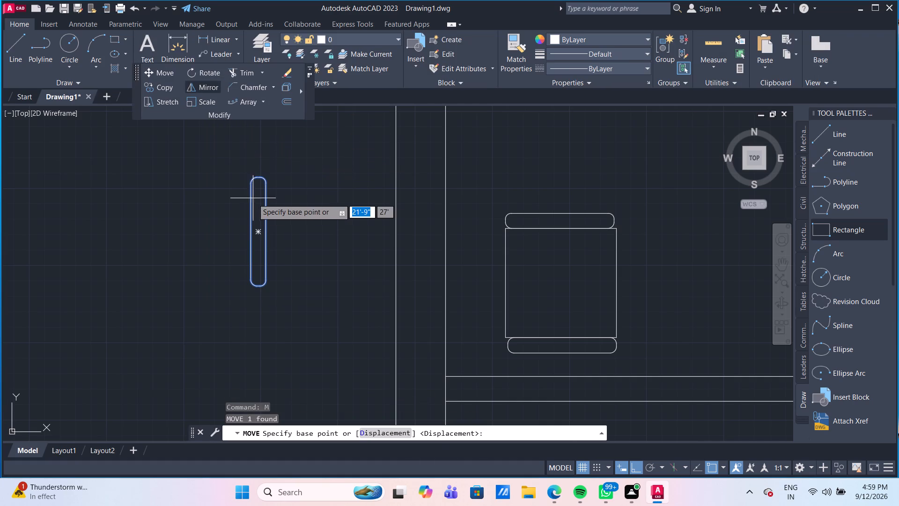
left_click_drag(266, 231, 274, 235)
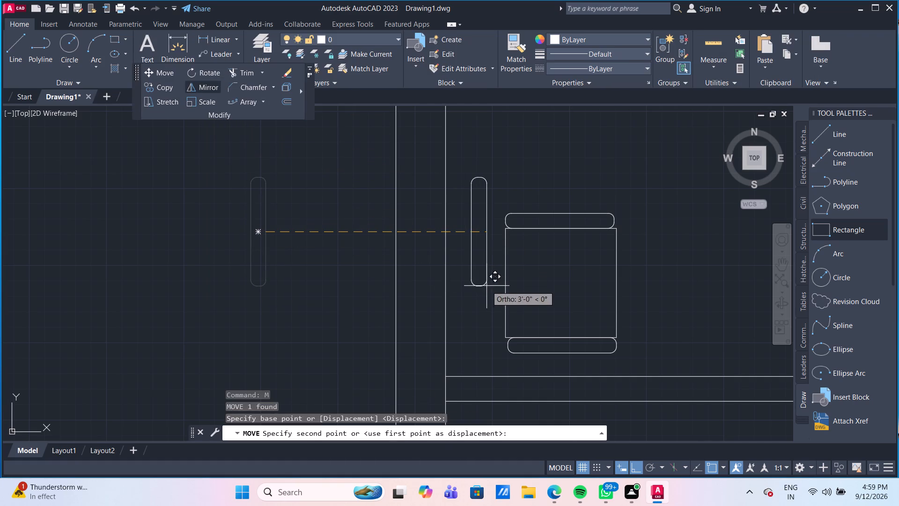
left_click(504, 283)
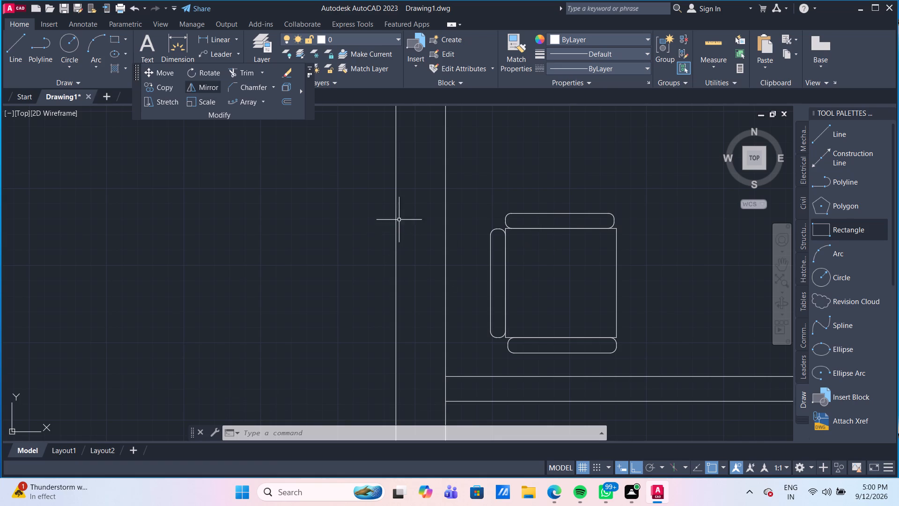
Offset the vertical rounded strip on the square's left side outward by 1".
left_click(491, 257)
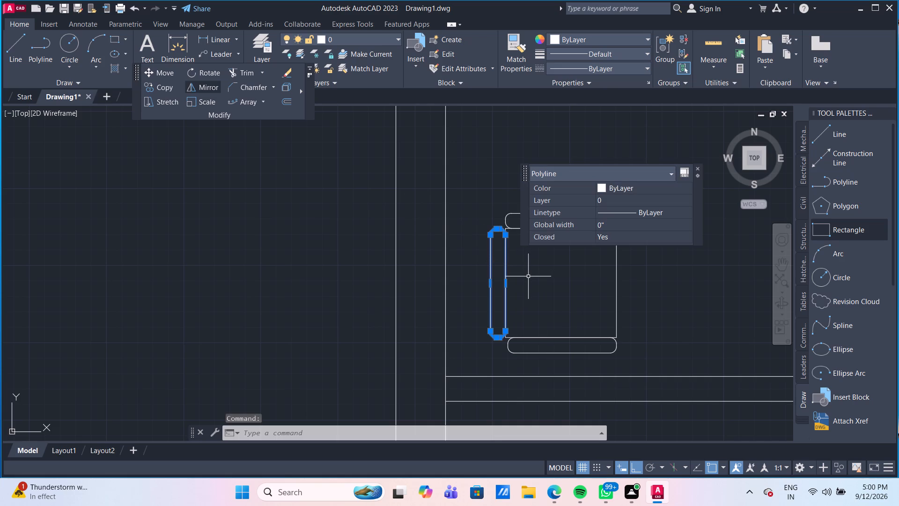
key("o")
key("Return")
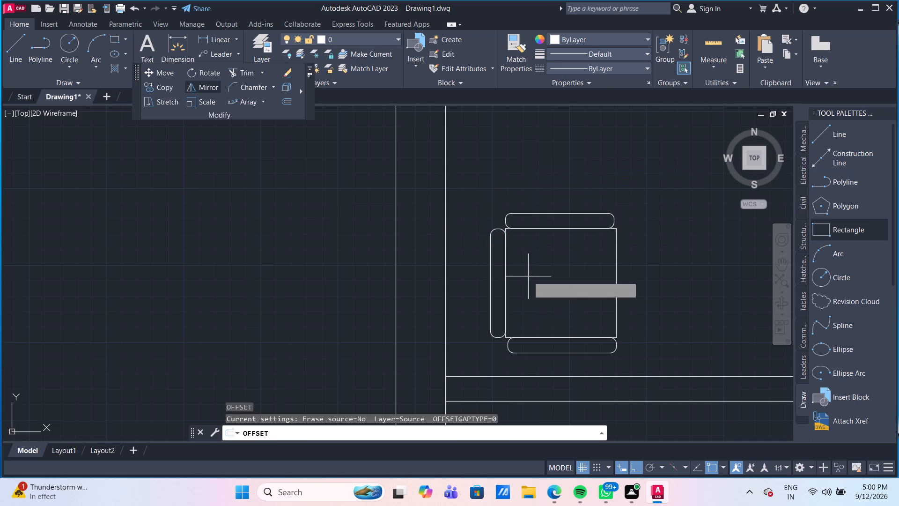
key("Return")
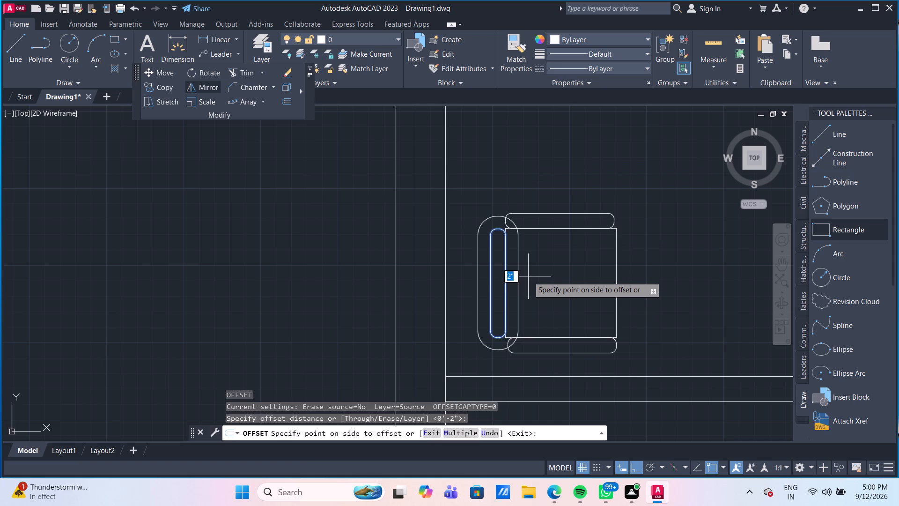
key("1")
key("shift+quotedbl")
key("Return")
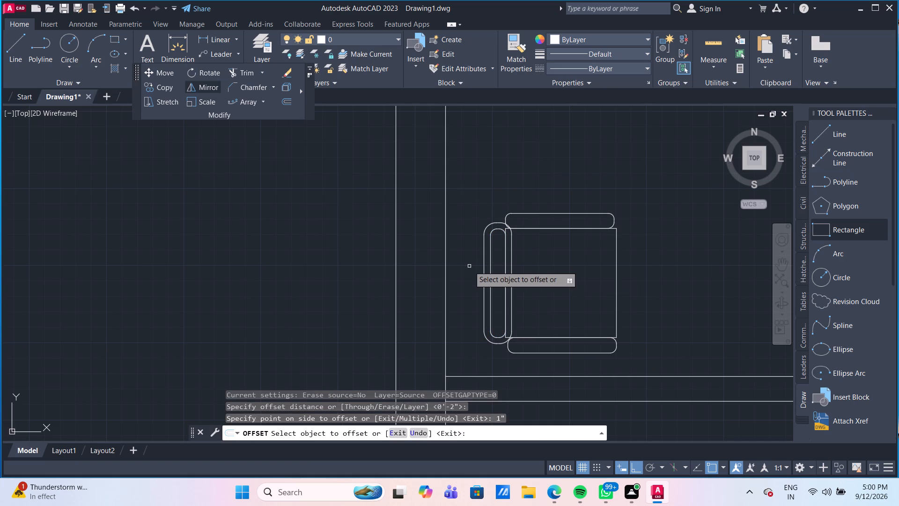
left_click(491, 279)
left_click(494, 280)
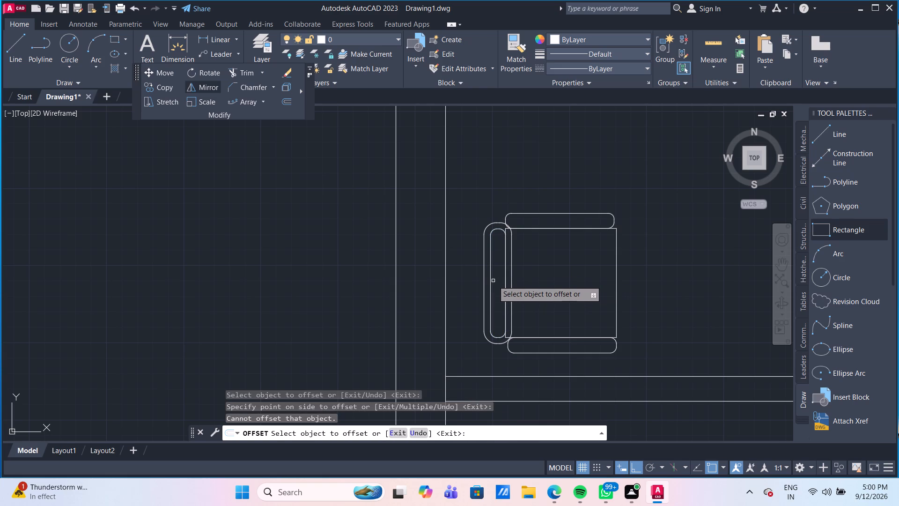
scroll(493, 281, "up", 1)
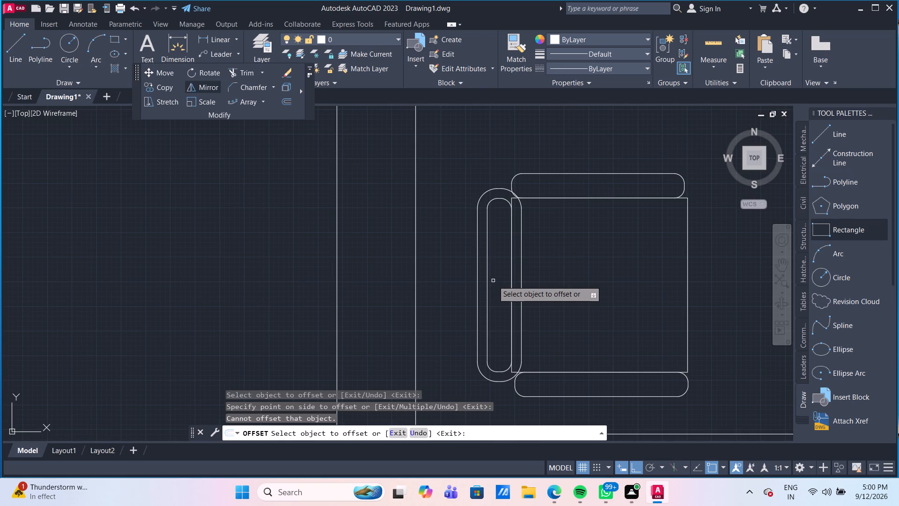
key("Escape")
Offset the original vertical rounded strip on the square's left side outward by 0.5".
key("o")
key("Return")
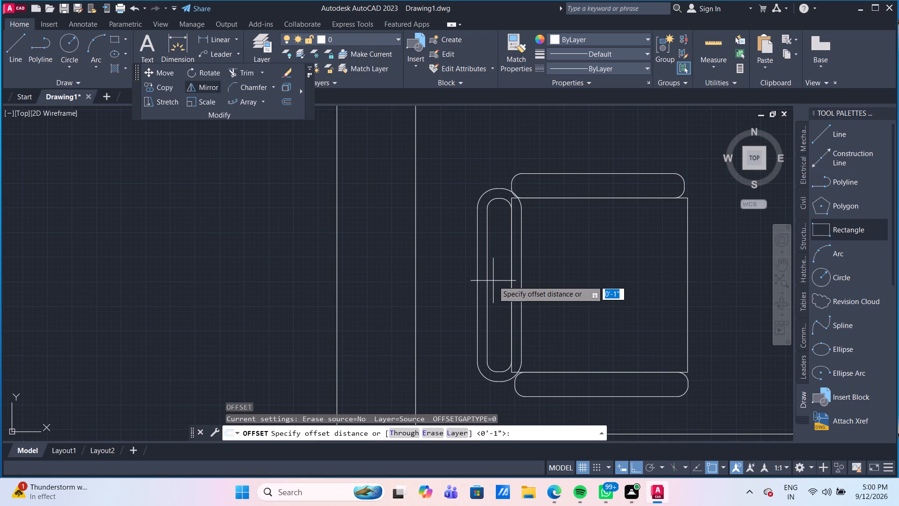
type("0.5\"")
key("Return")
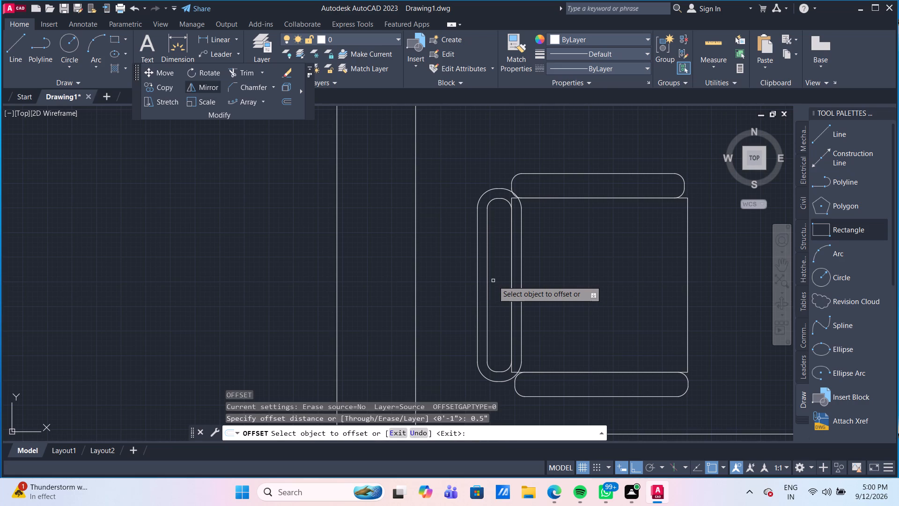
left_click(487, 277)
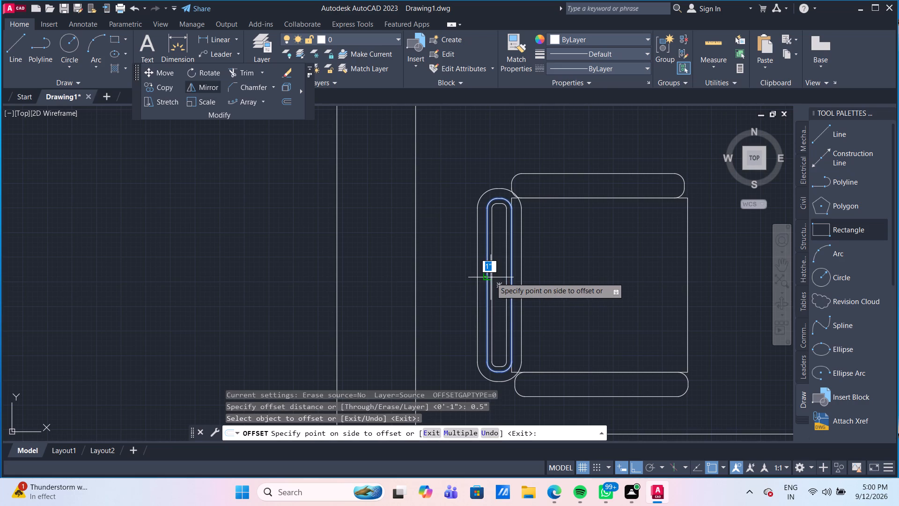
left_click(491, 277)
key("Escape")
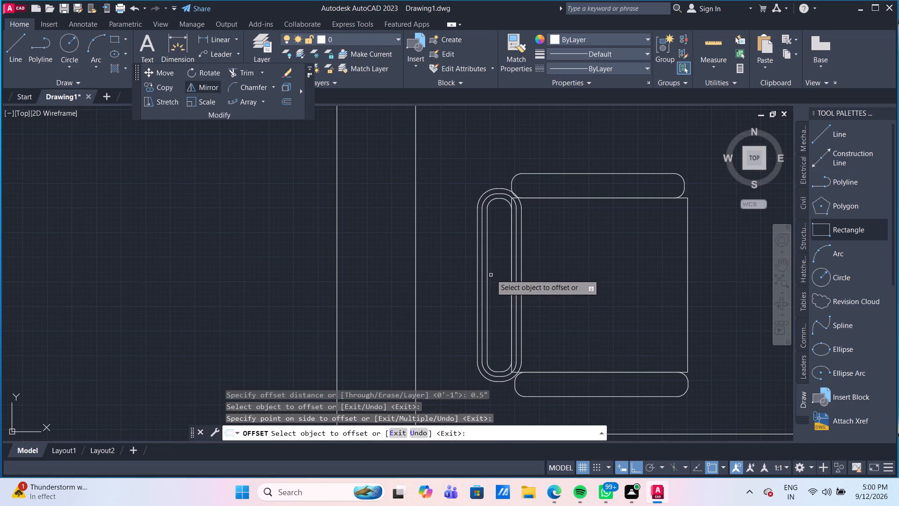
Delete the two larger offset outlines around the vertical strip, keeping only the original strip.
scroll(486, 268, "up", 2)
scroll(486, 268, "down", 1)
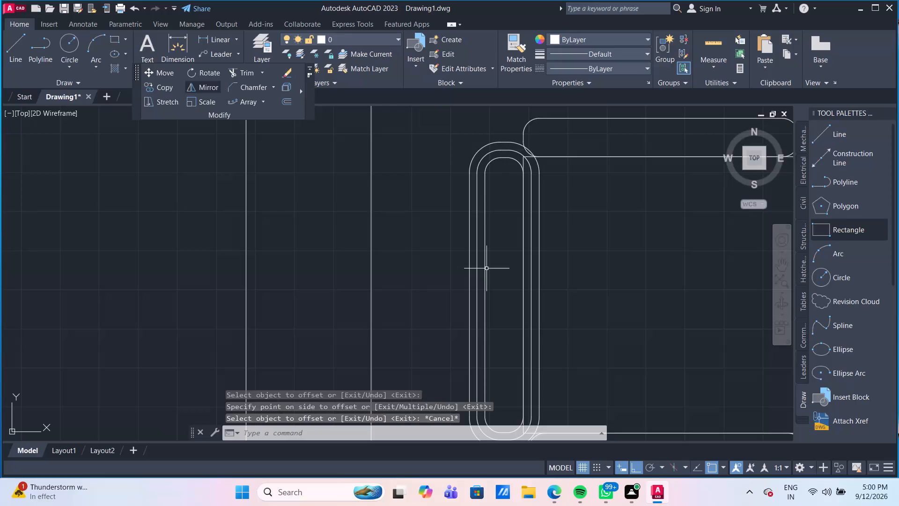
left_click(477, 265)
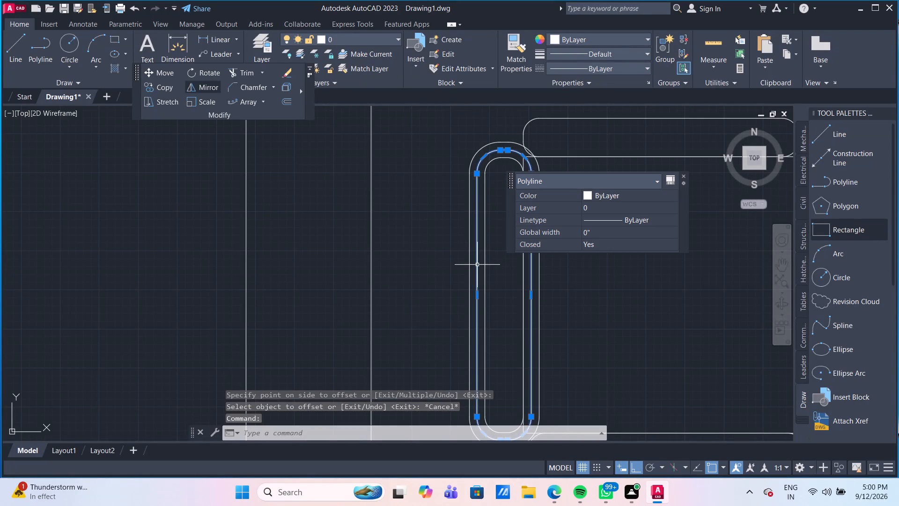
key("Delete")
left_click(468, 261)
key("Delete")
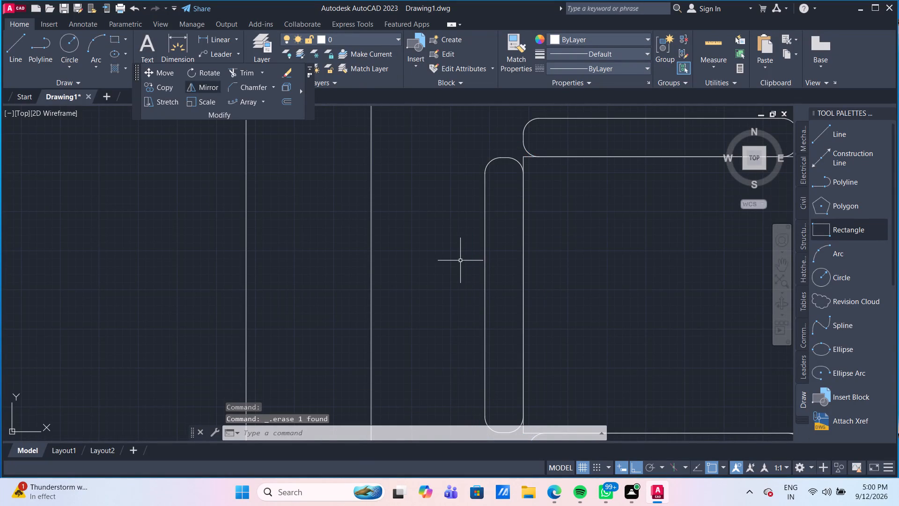
Offset the vertical rounded strip on the square's left side inward by 0.5".
key("o")
key("Return")
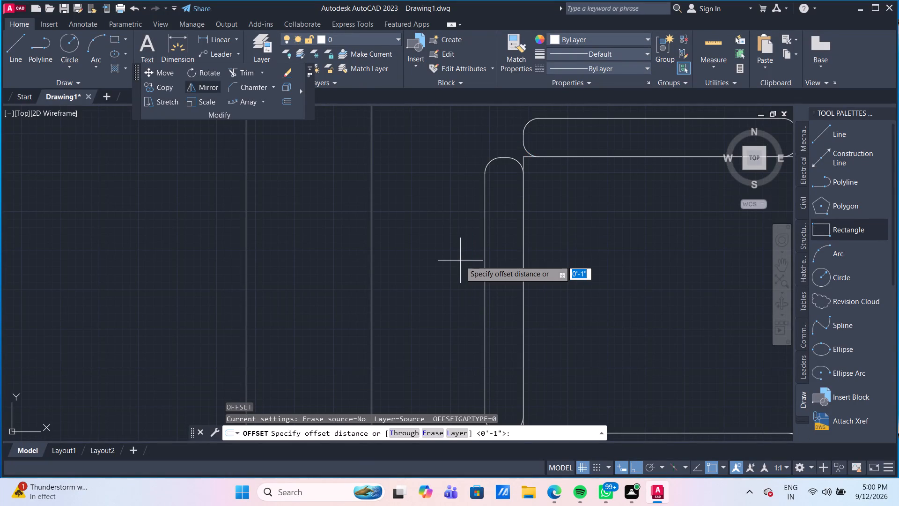
type("0.")
type("5\"")
key("Return")
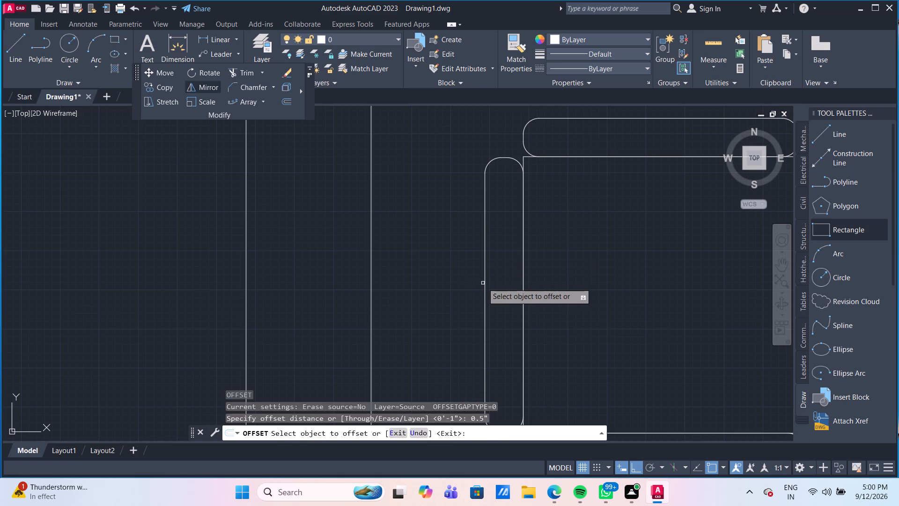
left_click(485, 283)
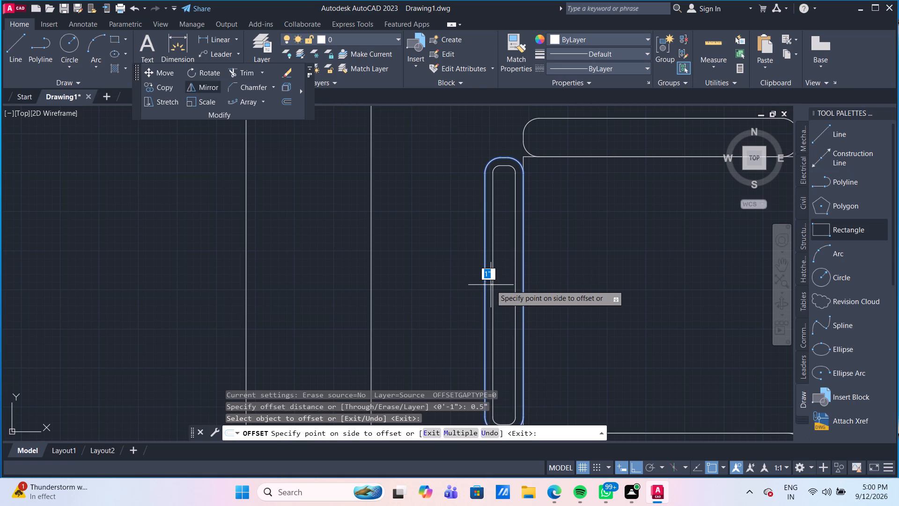
left_click(491, 285)
scroll(489, 283, "down", 1)
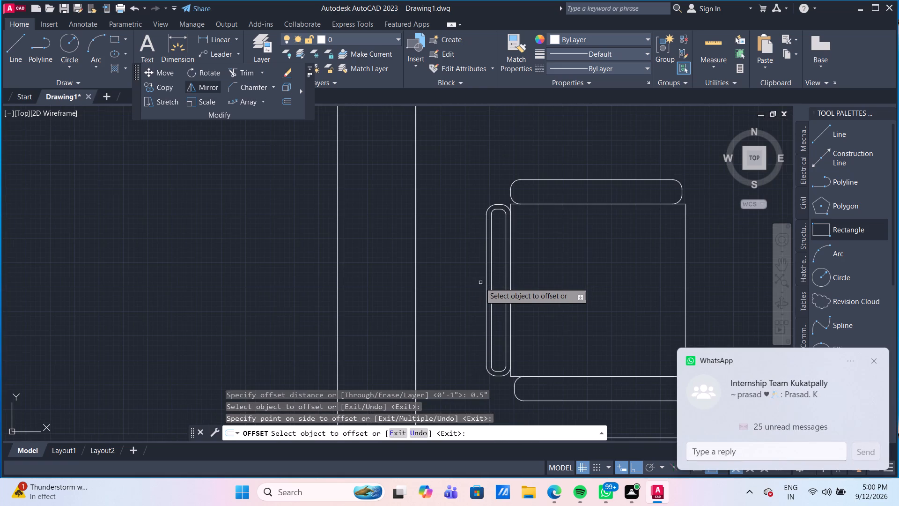
key("Escape")
key("Escape")
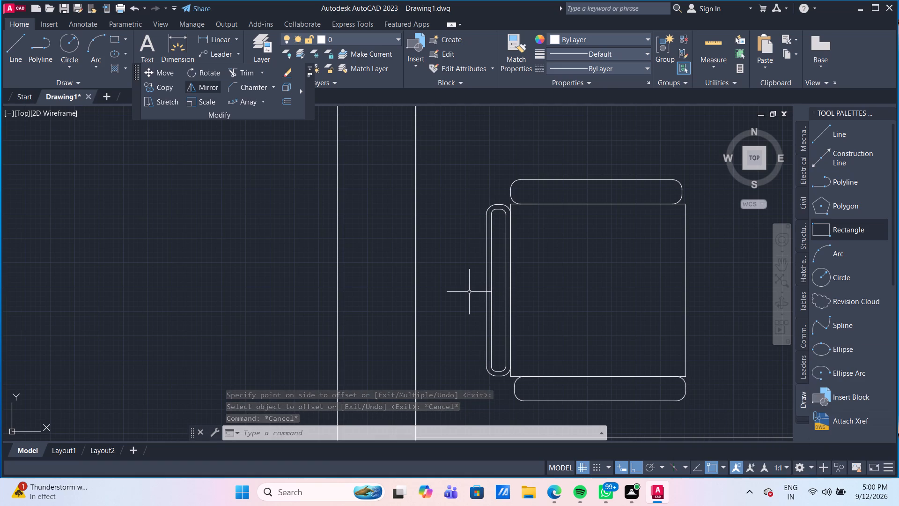
Move the inner offset outline against the outside of the vertical strip's left edge, aligning the two side midpoints.
left_click(506, 289)
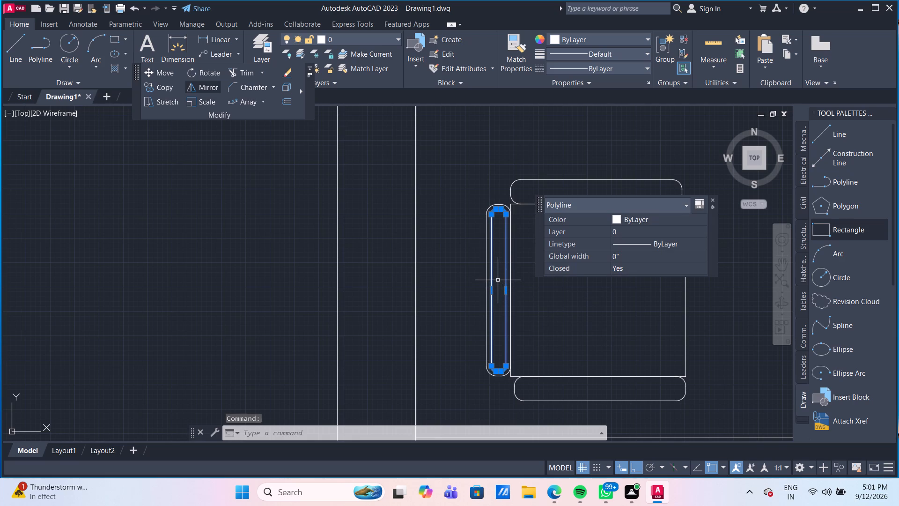
key("m")
key("Return")
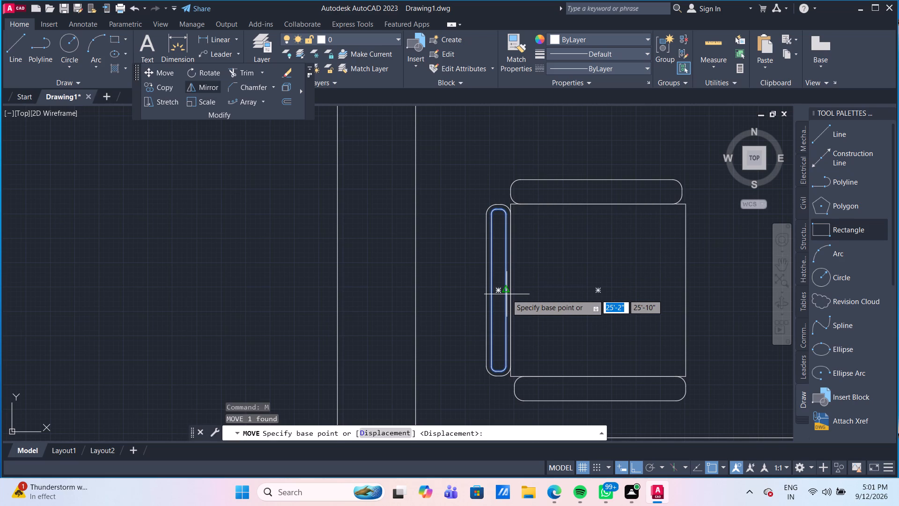
left_click(507, 294)
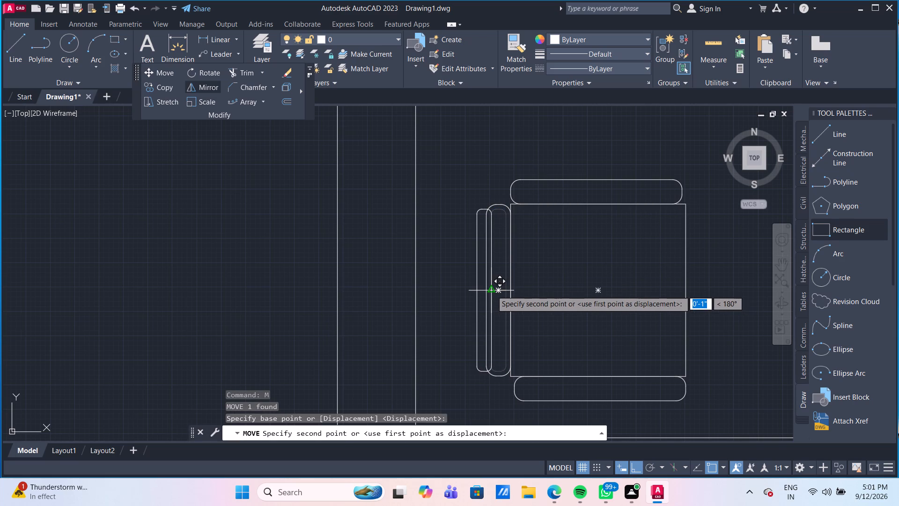
scroll(488, 289, "up", 2)
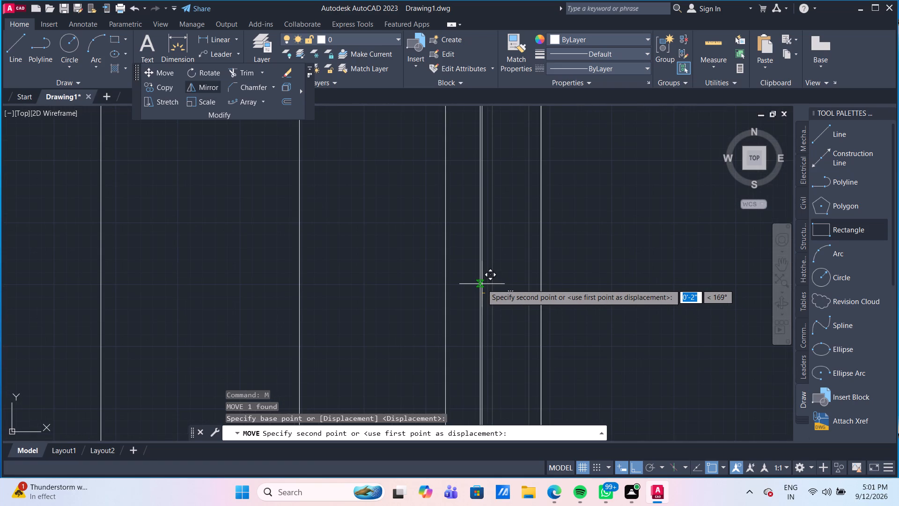
left_click(481, 293)
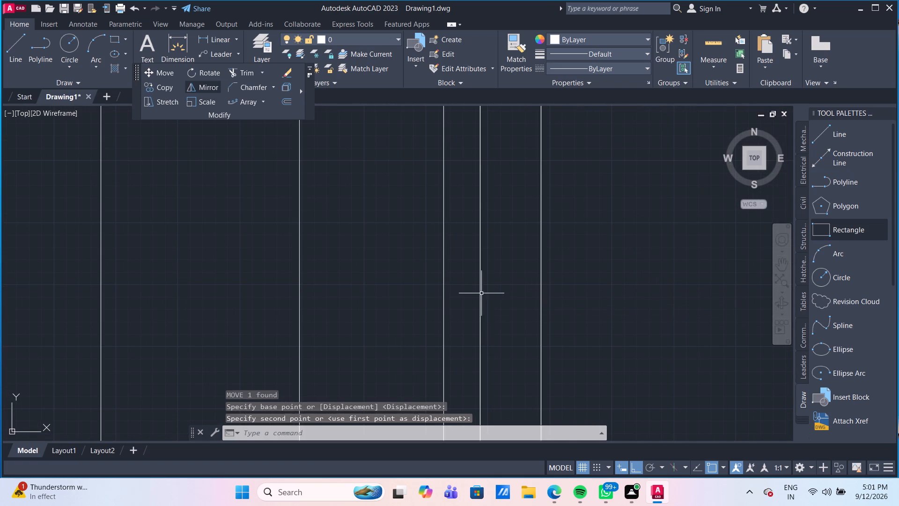
scroll(494, 298, "down", 3)
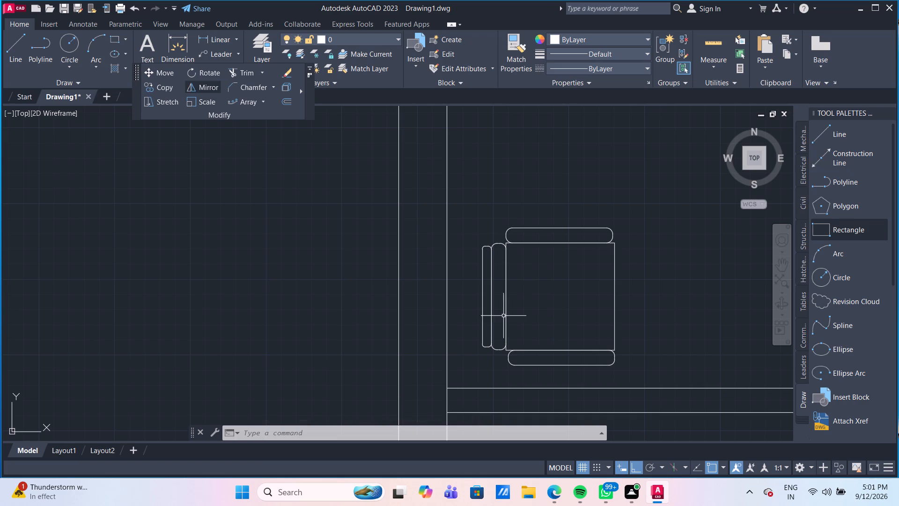
Explode the rounded strip above the square into separate segments.
scroll(588, 236, "up", 2)
left_click(644, 232)
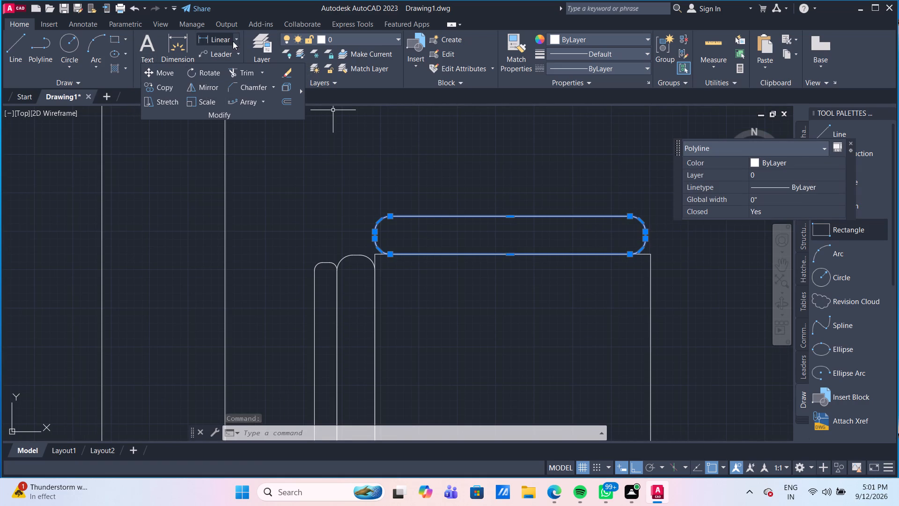
left_click(128, 82)
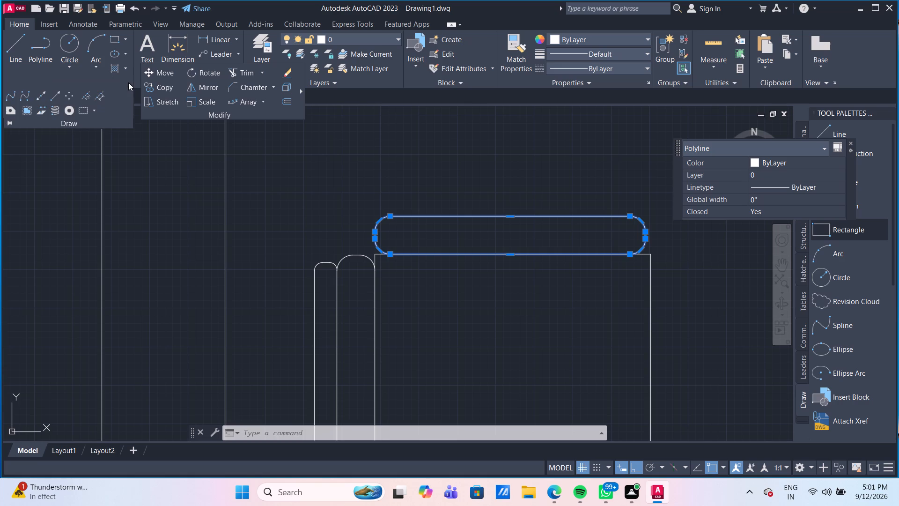
left_click(128, 82)
left_click(128, 80)
left_click(144, 179)
left_click(175, 150)
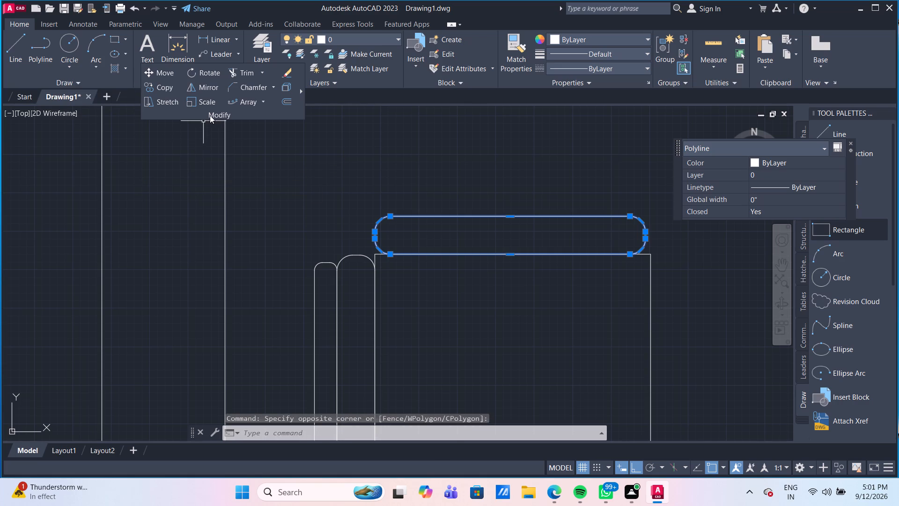
left_click(210, 115)
double_click(225, 112)
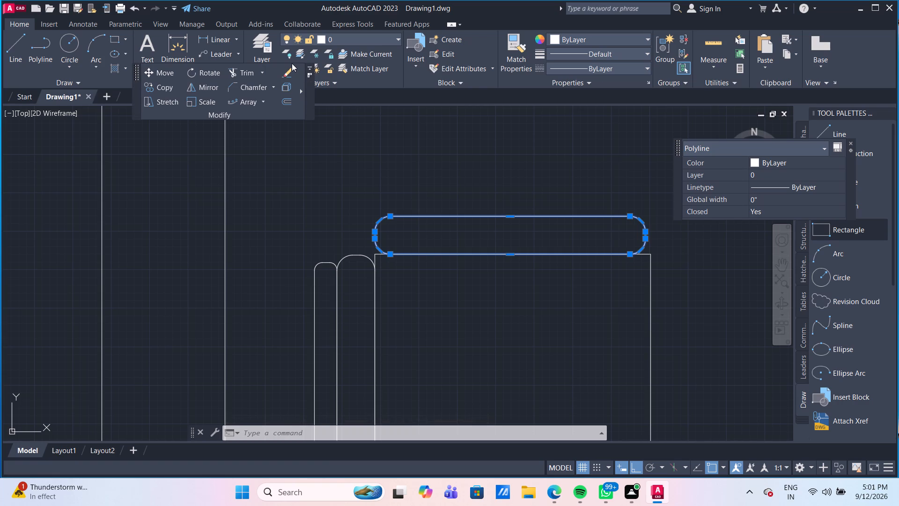
left_click(219, 66)
left_click_drag(136, 67, 15, 140)
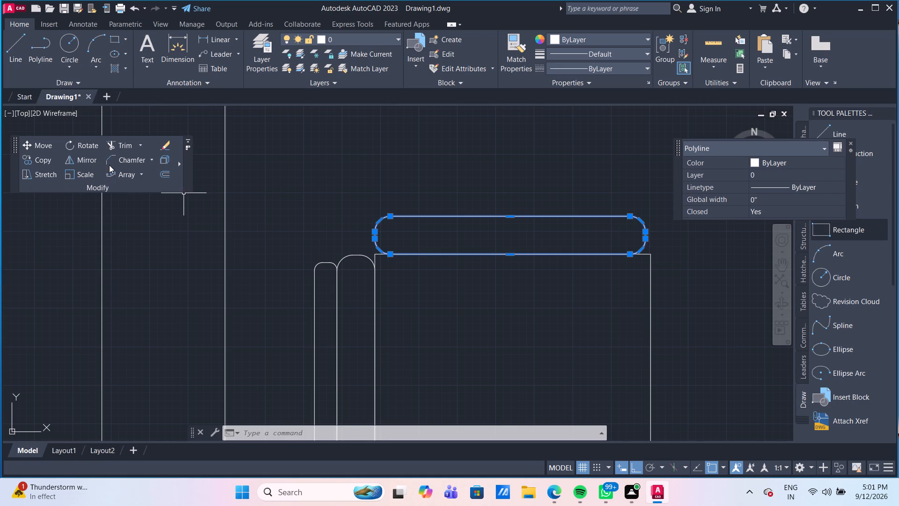
left_click(165, 160)
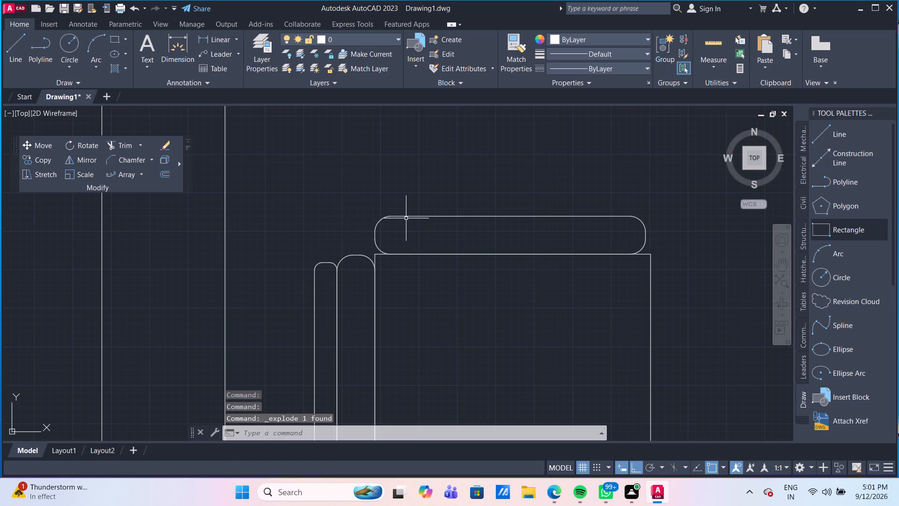
scroll(406, 217, "down", 2)
scroll(418, 208, "up", 1)
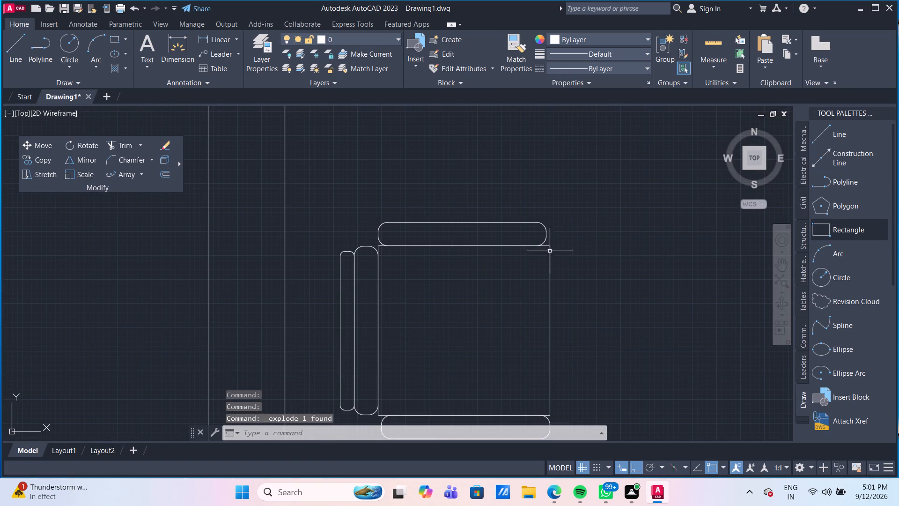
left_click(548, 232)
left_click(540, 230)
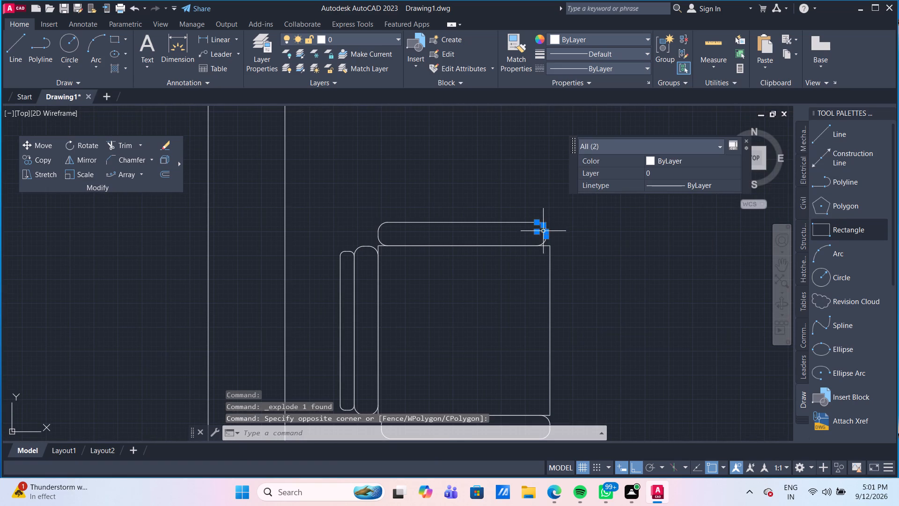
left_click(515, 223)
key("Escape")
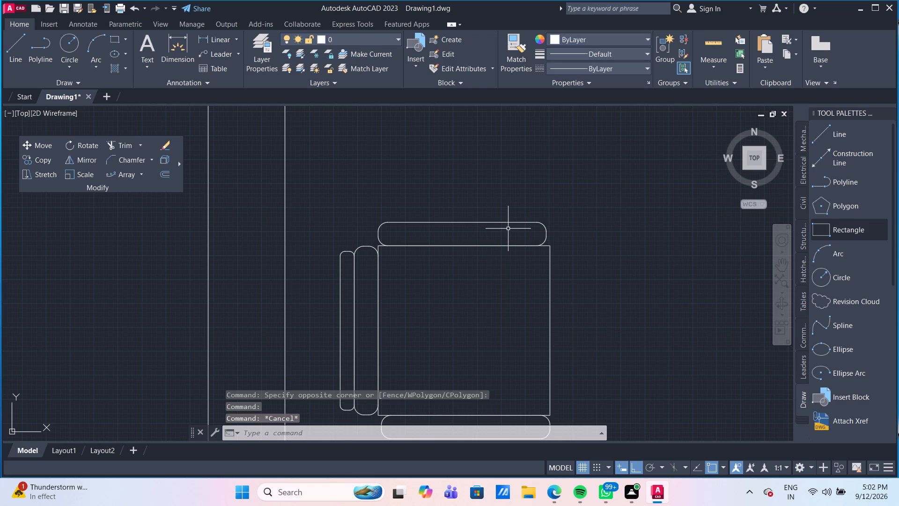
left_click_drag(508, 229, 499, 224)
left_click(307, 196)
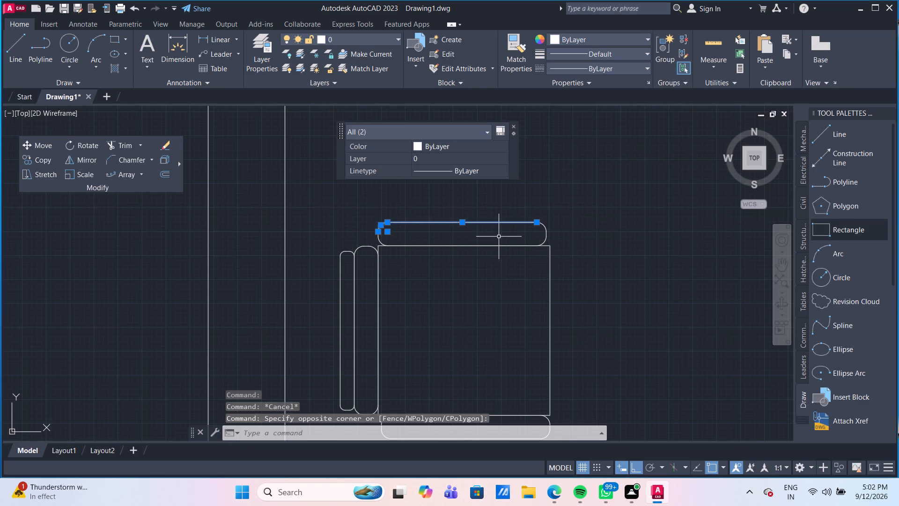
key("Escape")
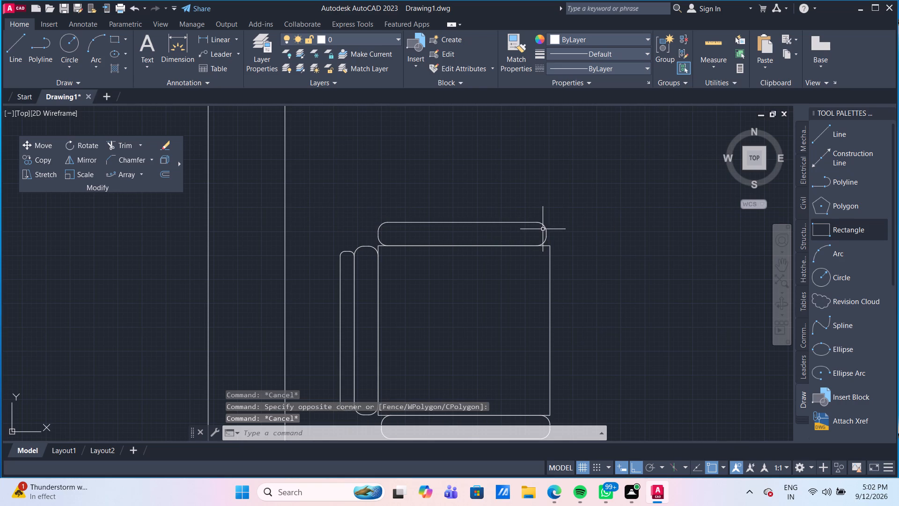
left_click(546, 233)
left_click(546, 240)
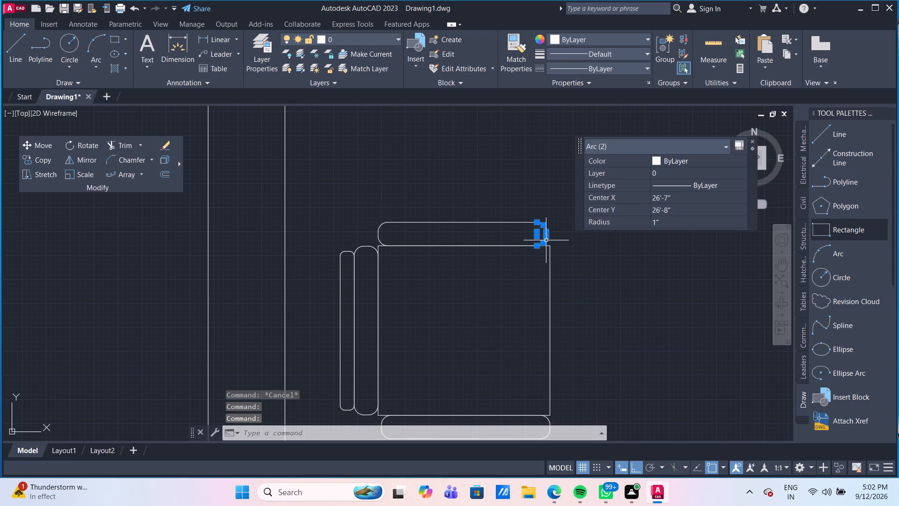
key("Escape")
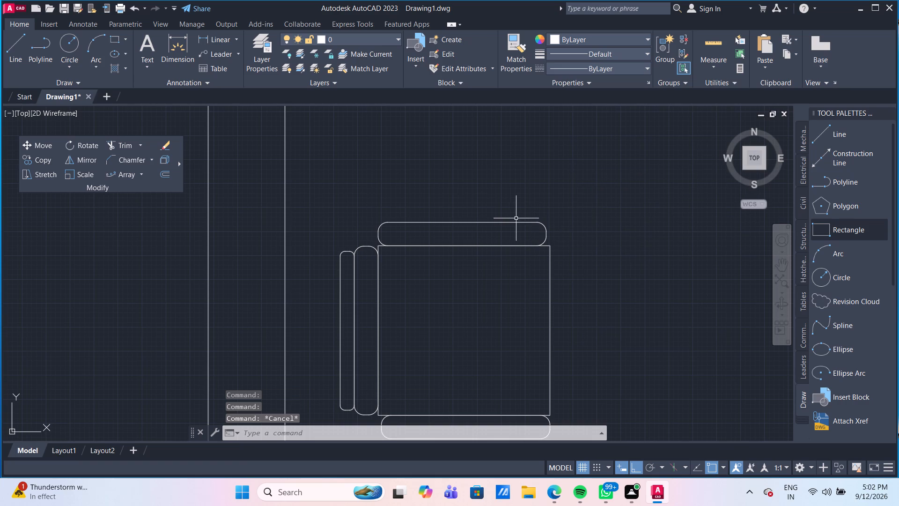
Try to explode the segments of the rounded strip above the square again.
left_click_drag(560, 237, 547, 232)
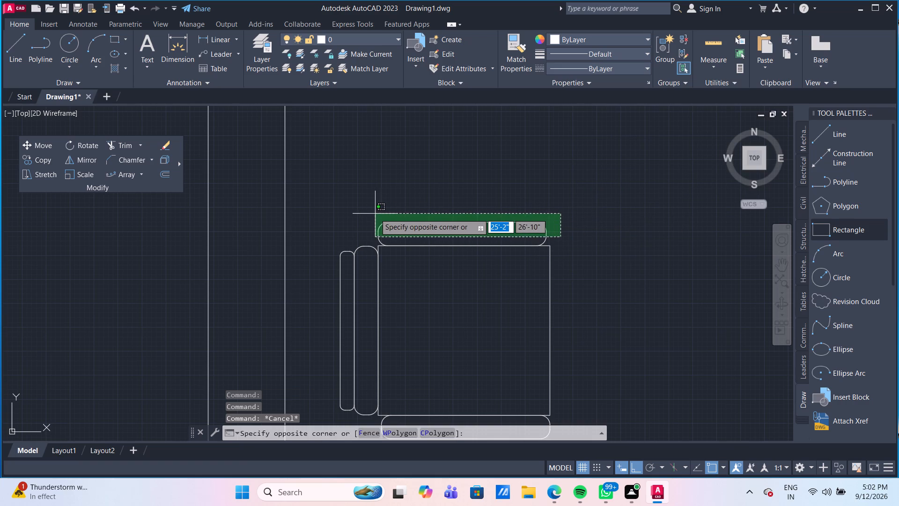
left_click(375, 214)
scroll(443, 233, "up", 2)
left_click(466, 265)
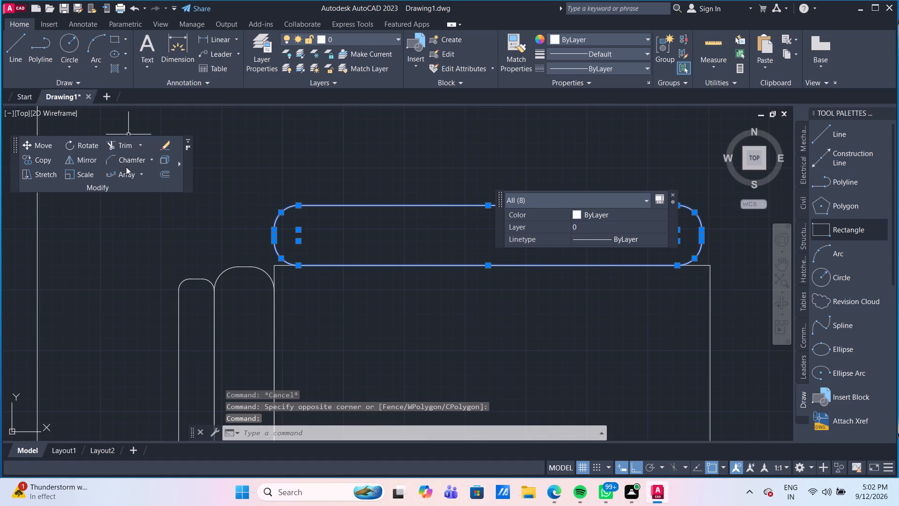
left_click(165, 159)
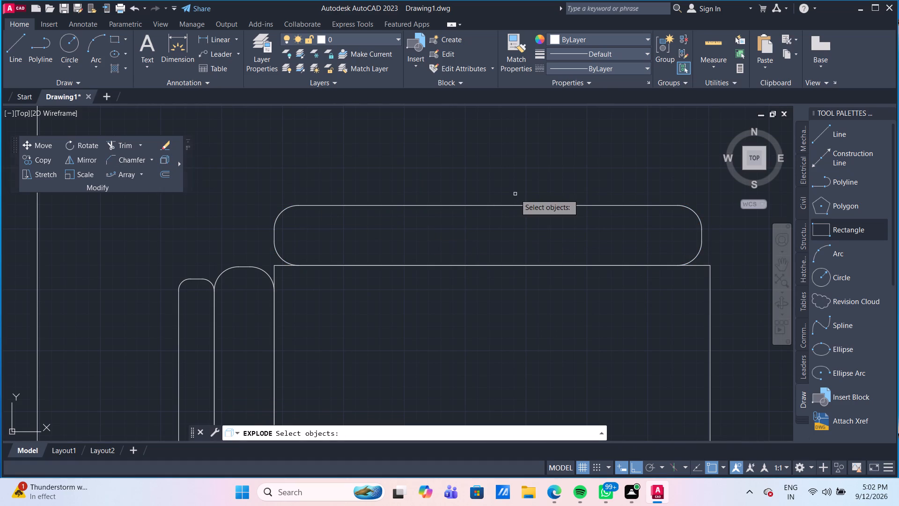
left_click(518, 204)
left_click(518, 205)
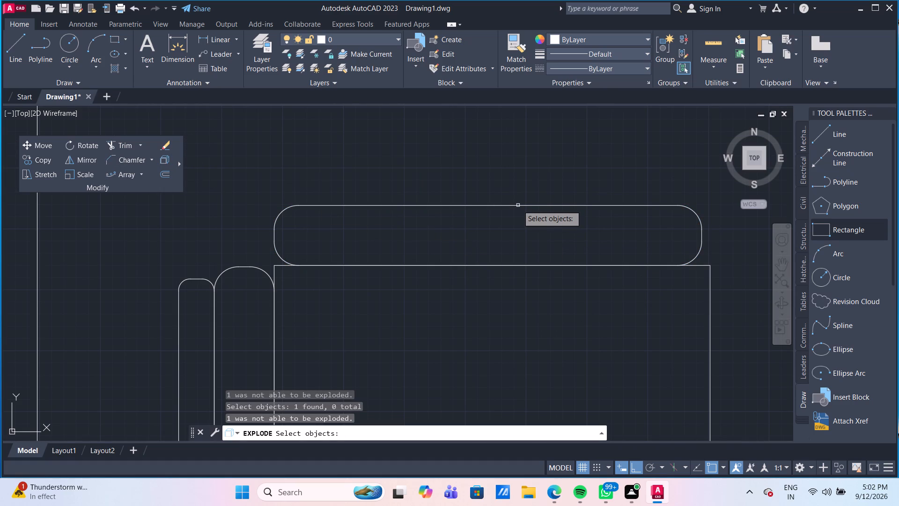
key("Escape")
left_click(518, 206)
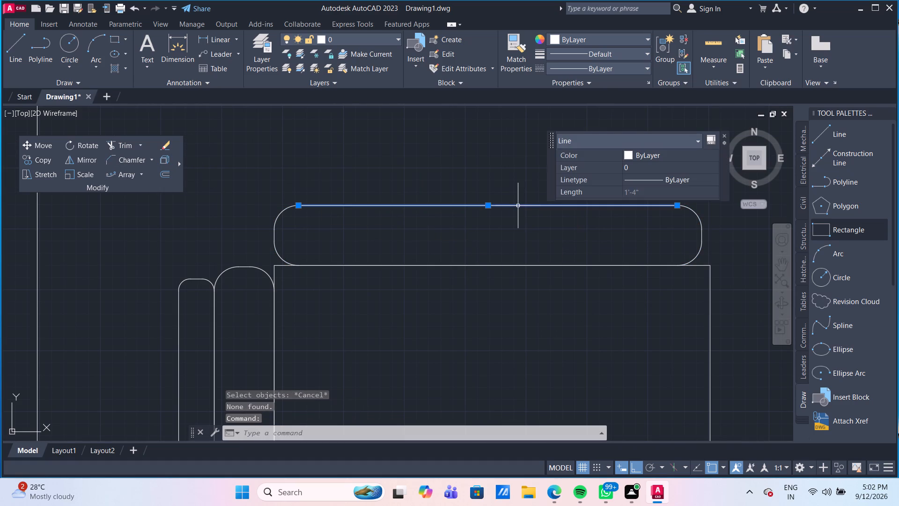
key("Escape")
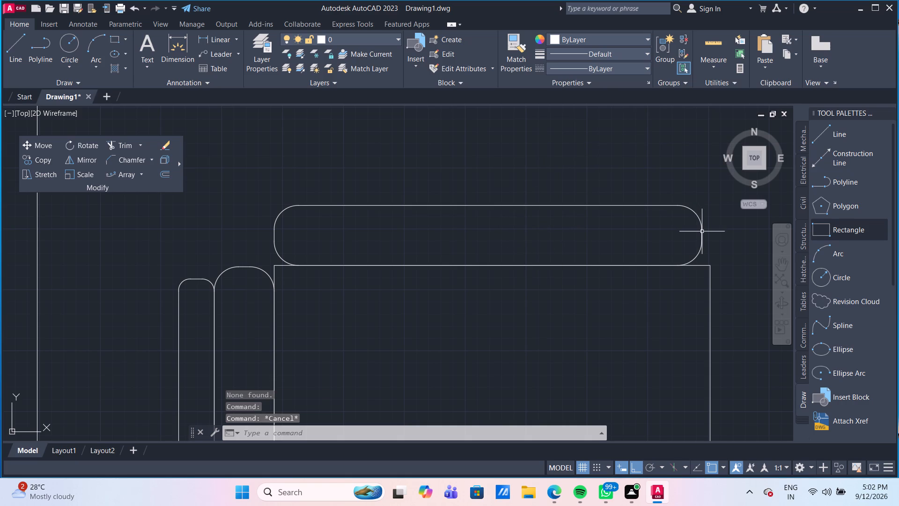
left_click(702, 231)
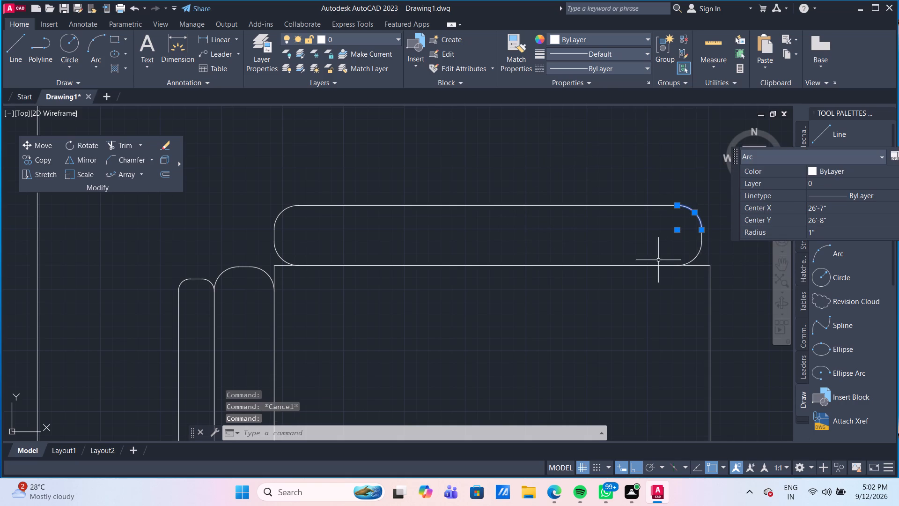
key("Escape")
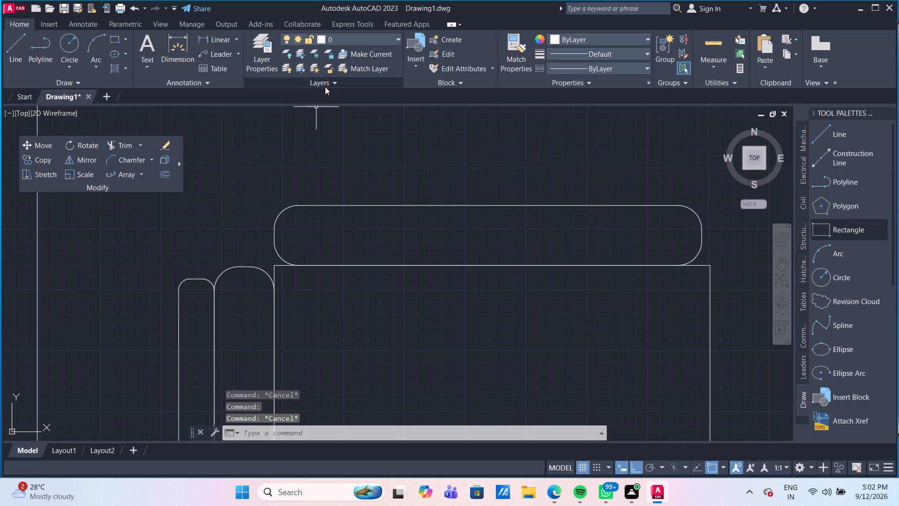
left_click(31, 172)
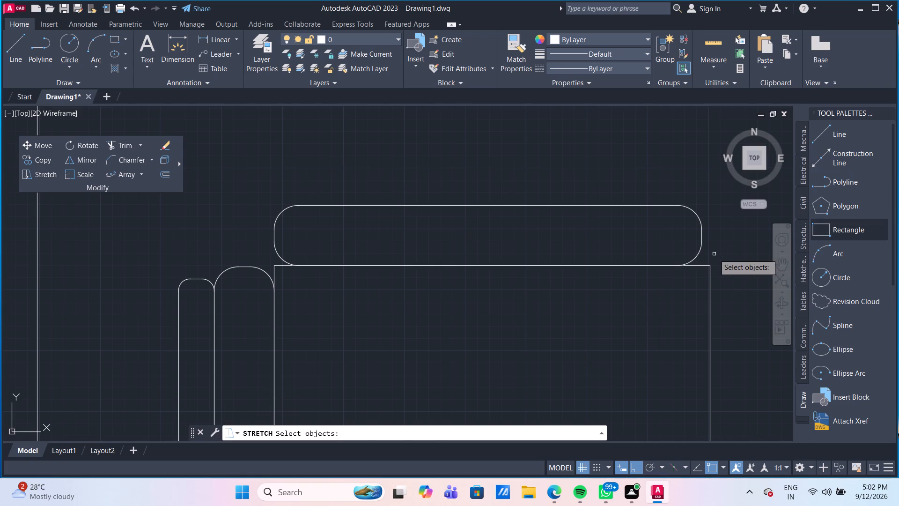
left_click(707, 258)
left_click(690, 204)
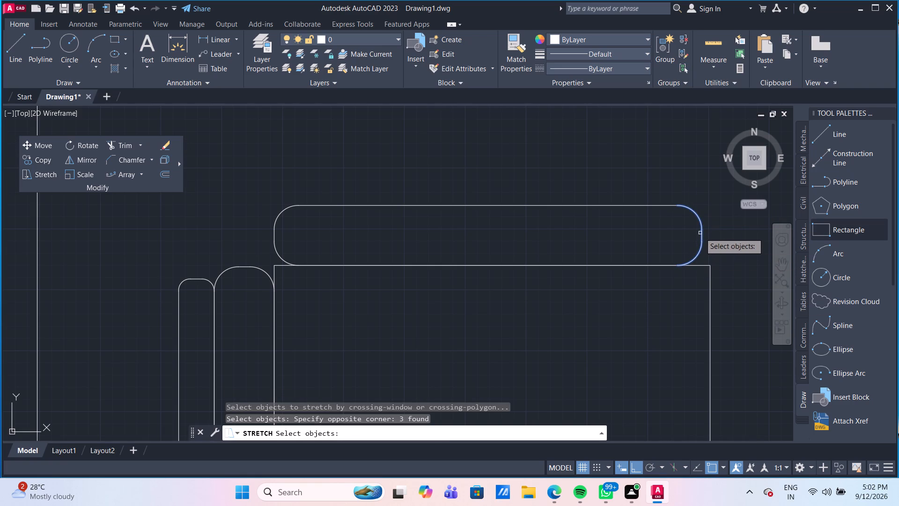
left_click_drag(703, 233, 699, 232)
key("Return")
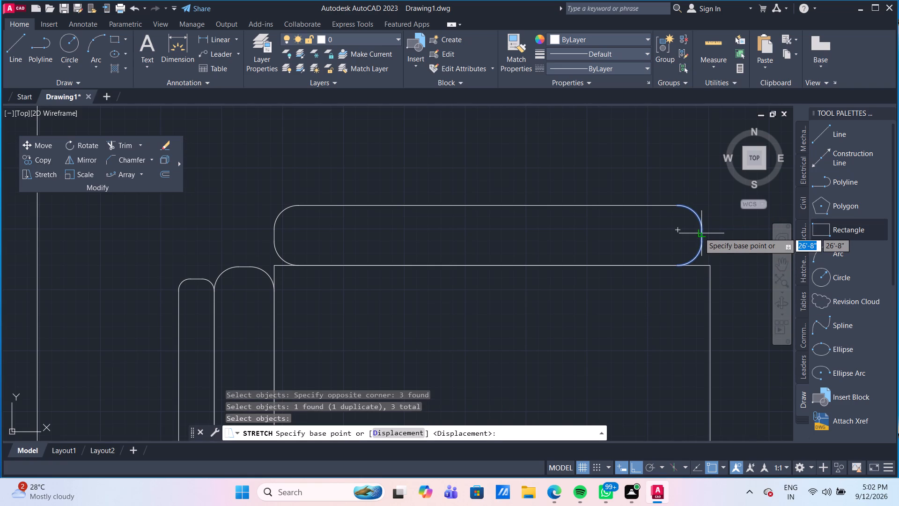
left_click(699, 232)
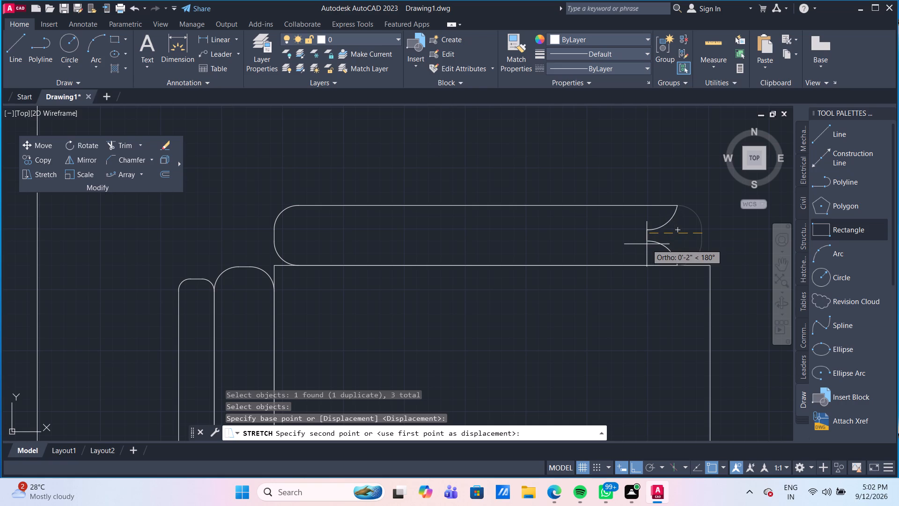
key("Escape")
Explode all the chair's outlines together, including the square seat, the side strips and both backrest strips.
scroll(719, 241, "down", 4)
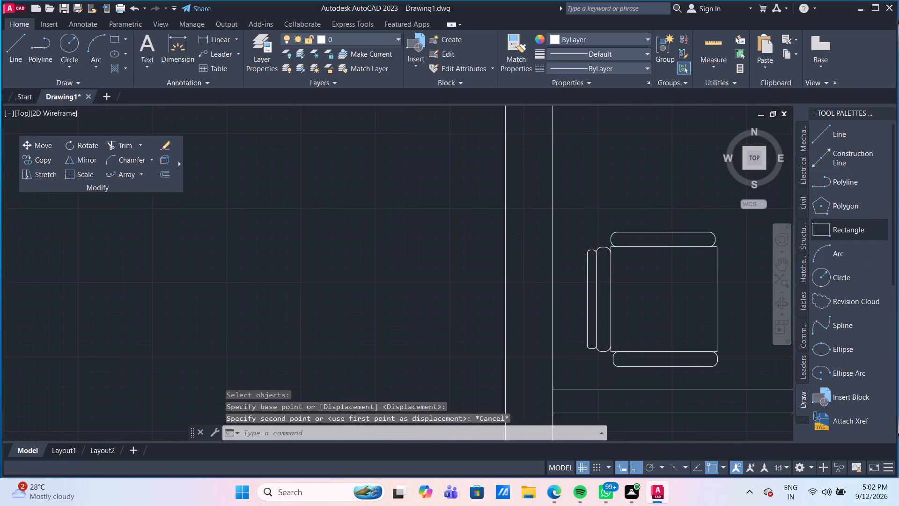
middle_click_drag(731, 286, 656, 263)
middle_click_drag(628, 251, 610, 186)
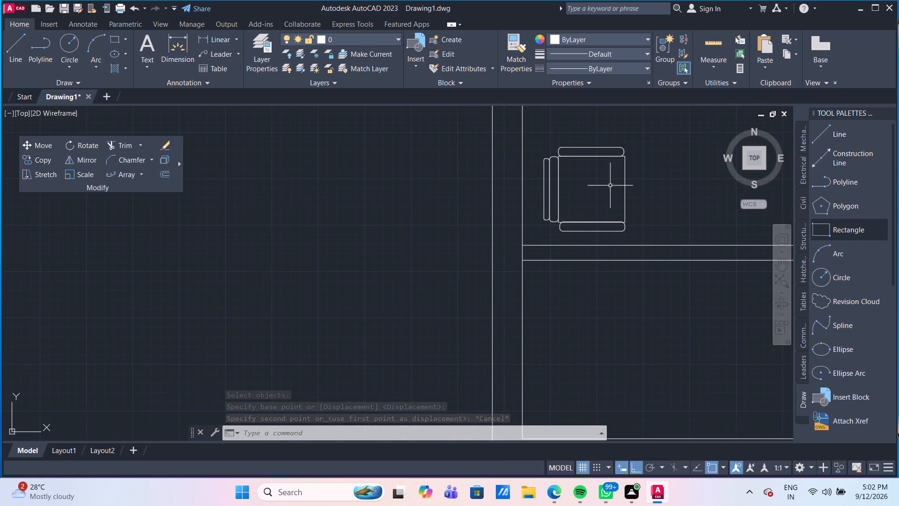
left_click(636, 236)
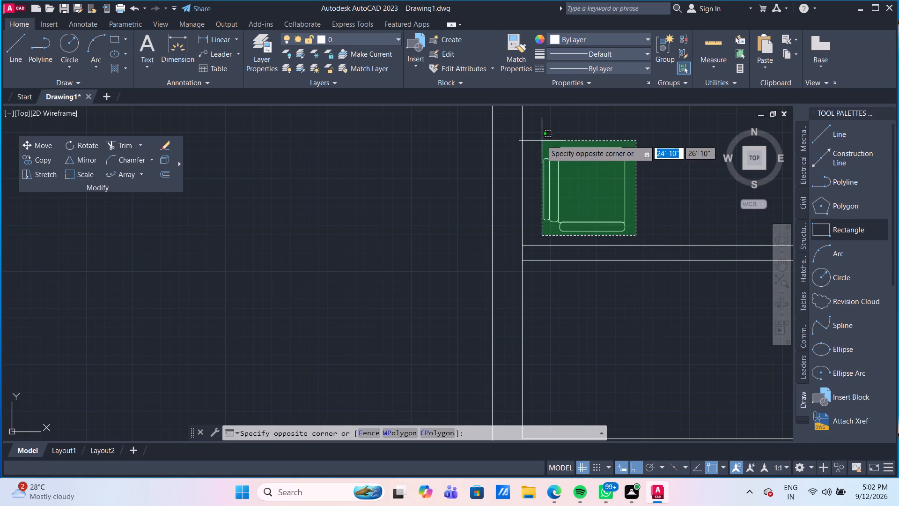
left_click(538, 136)
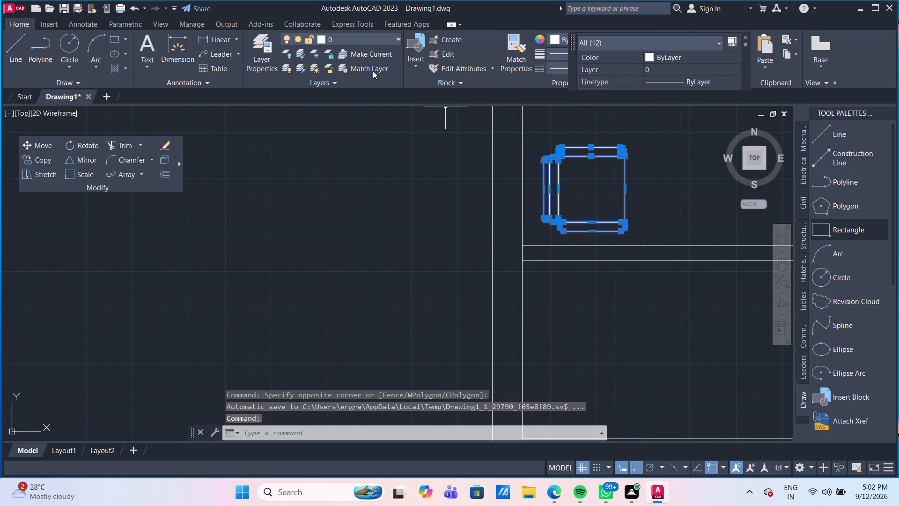
left_click(162, 156)
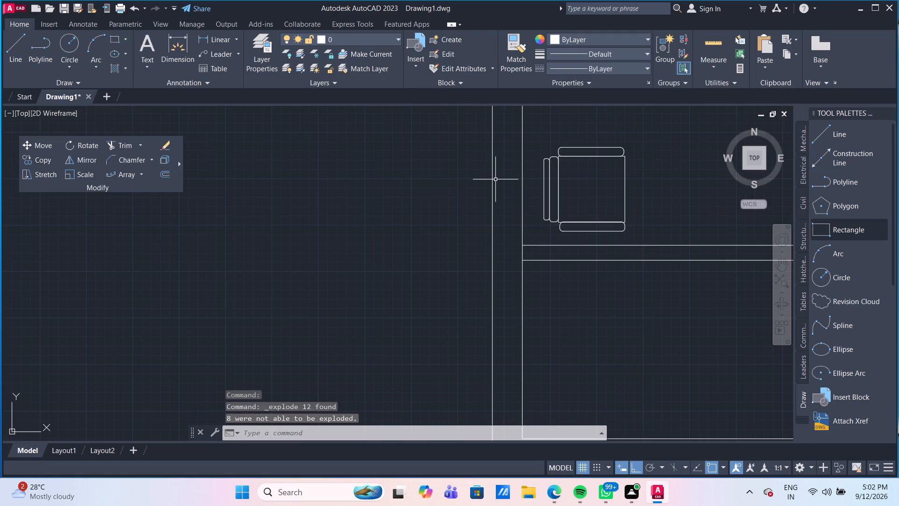
key("Escape")
Draw a vertical line about 2'-1" long from the midpoint of the upper strip's top edge down past the lower strip.
scroll(591, 172, "up", 1)
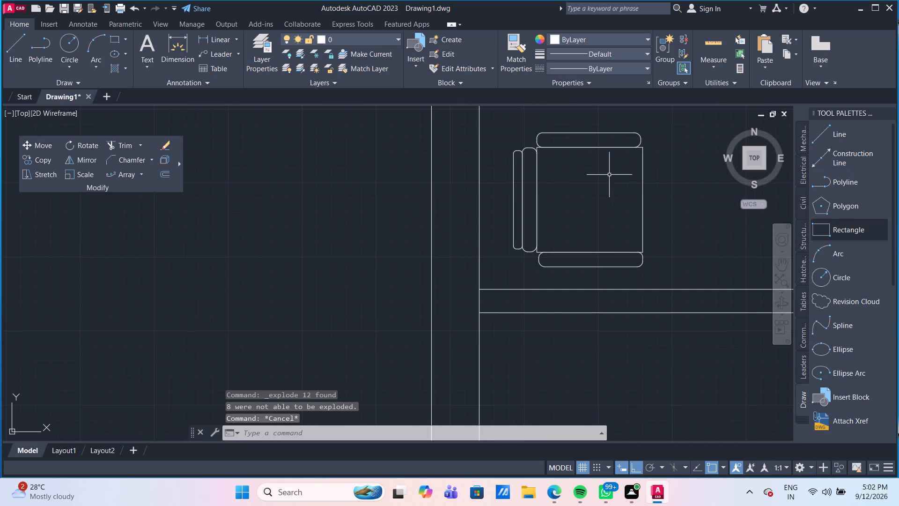
middle_click_drag(609, 175, 601, 188)
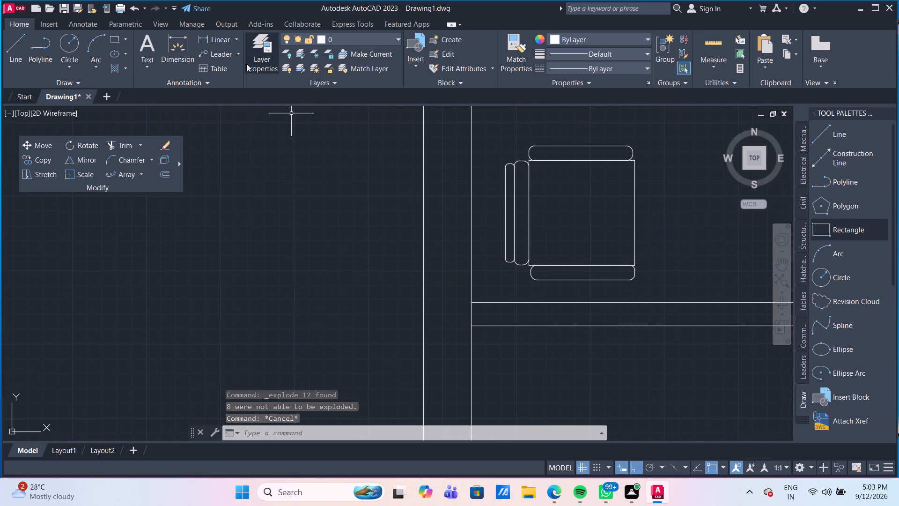
left_click(23, 44)
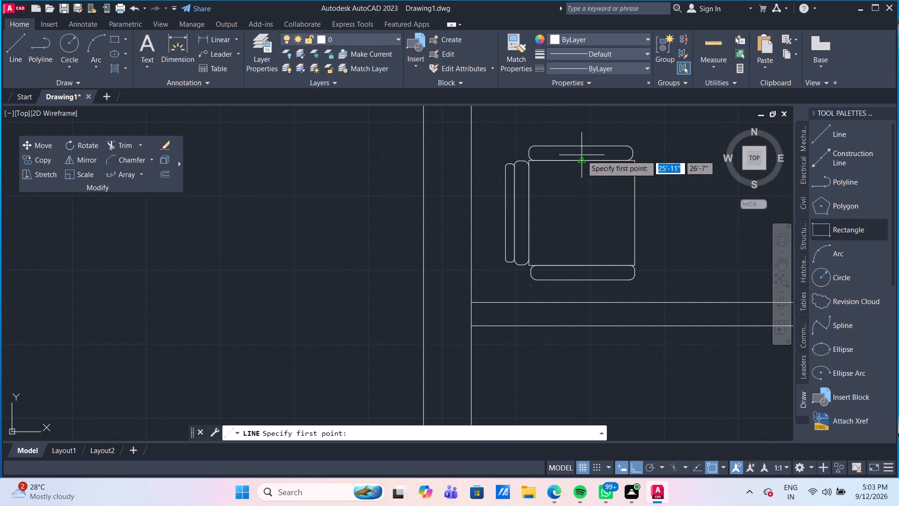
left_click_drag(583, 144, 583, 156)
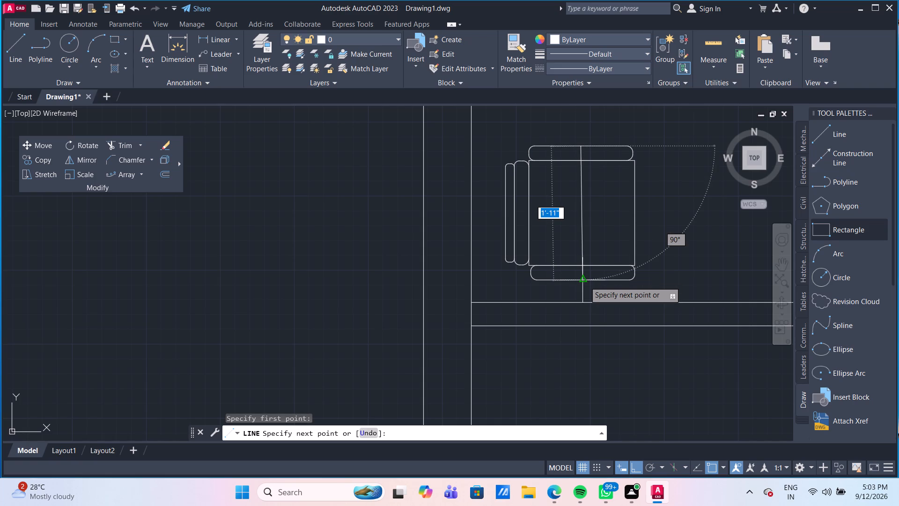
left_click(584, 283)
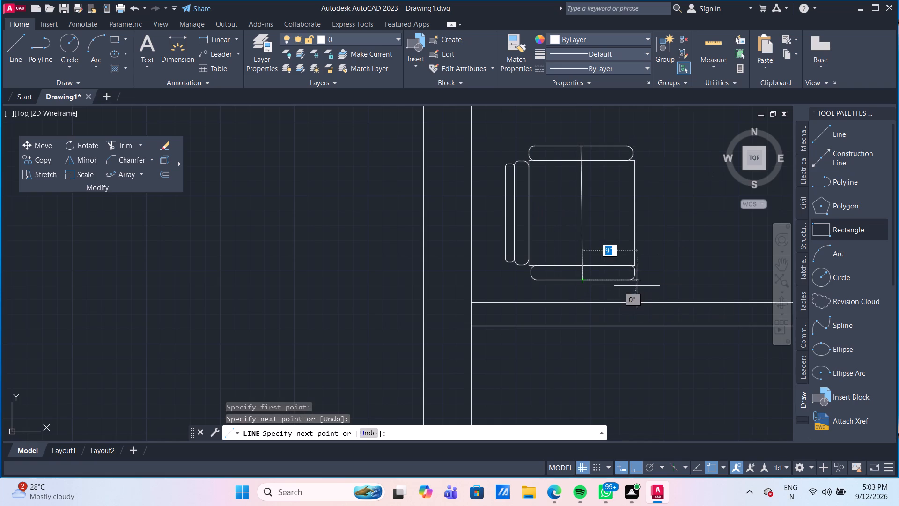
scroll(627, 268, "up", 2)
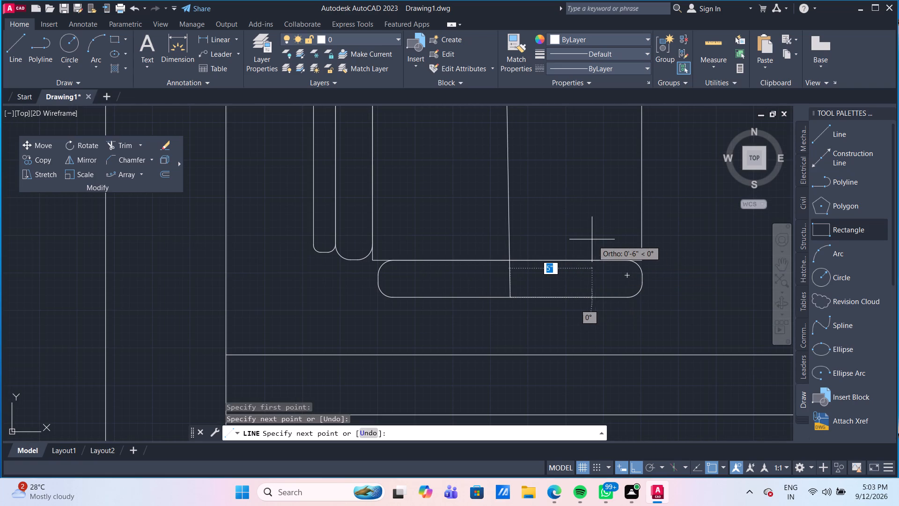
scroll(592, 239, "down", 2)
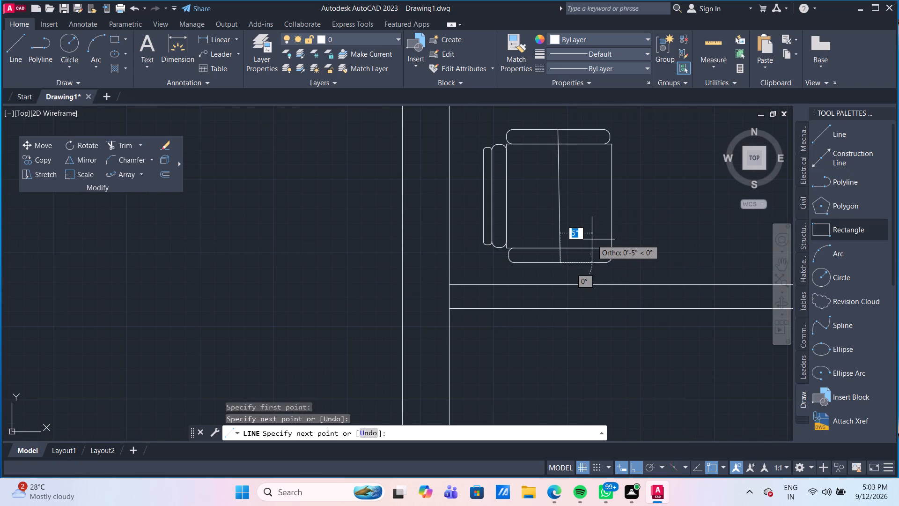
key("ctrl+z")
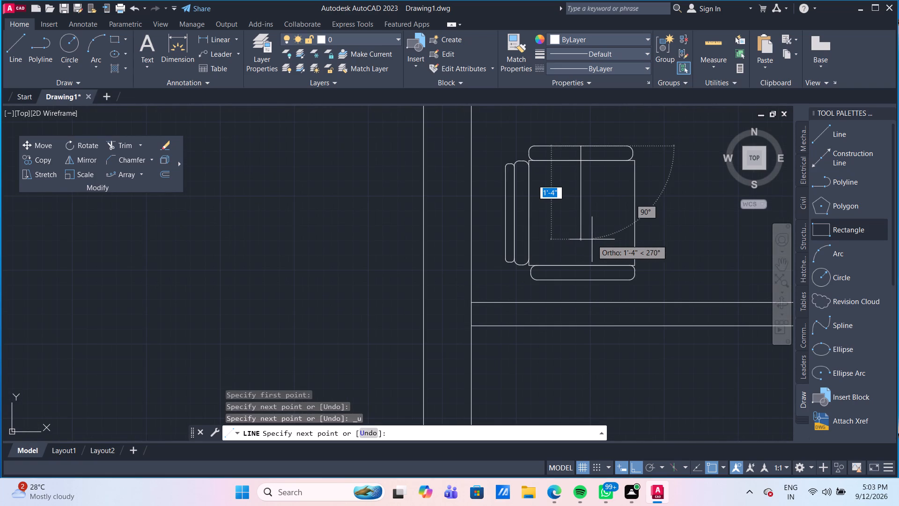
left_click(581, 292)
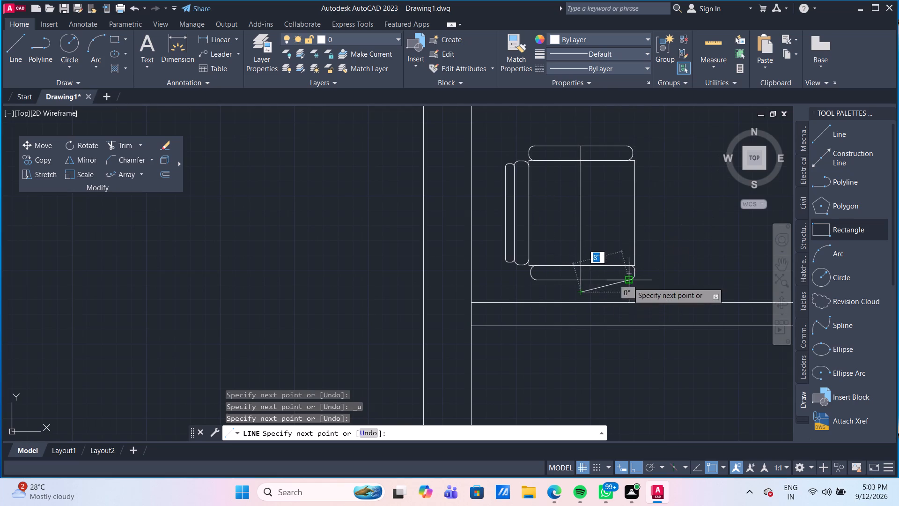
key("Escape")
Offset the vertical line through the chair by 1.5" toward the side away from the backrest.
type("of")
key("Return")
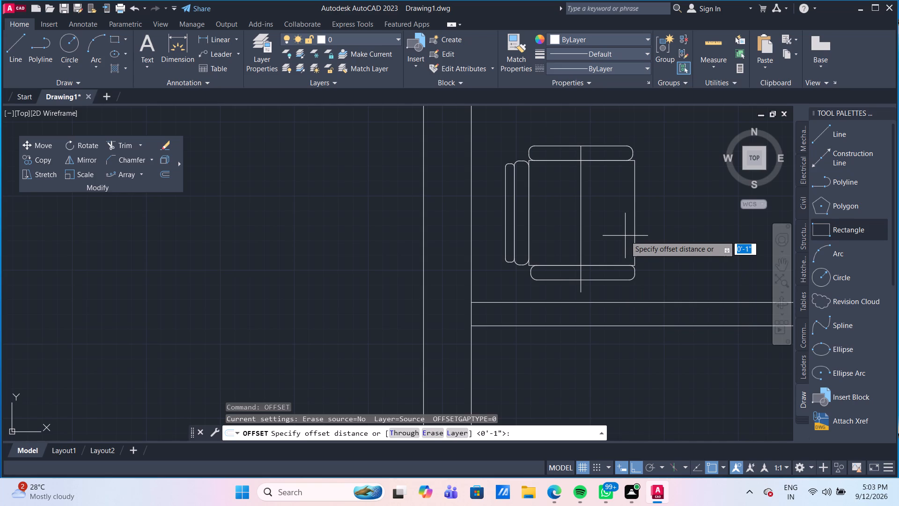
type("1.5\"")
key("Return")
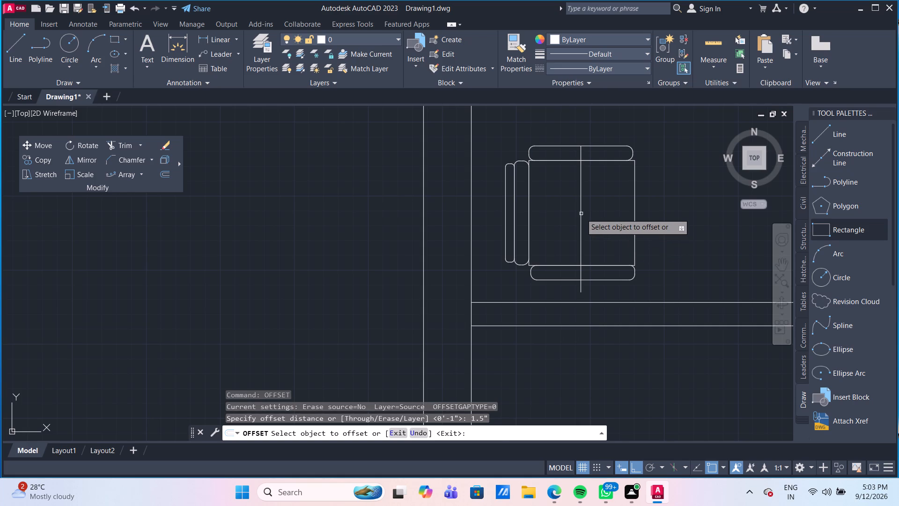
left_click(581, 214)
left_click(599, 223)
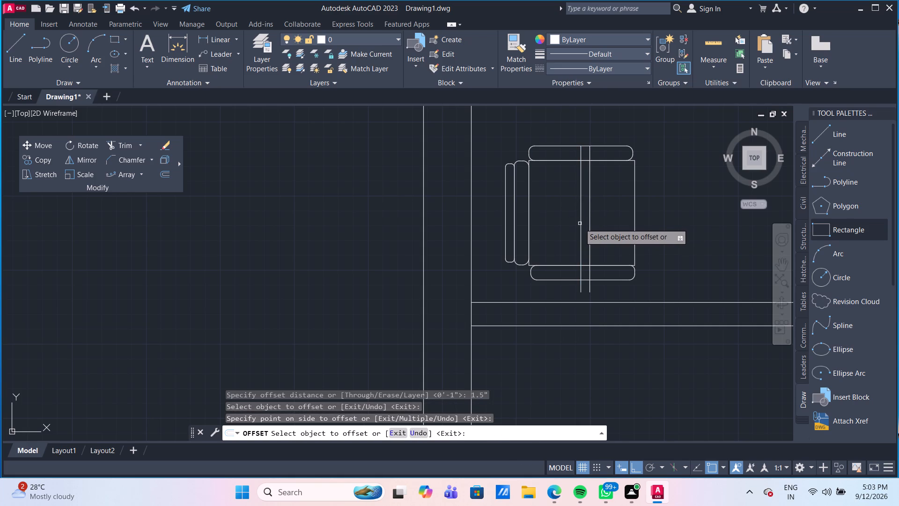
Offset the original vertical line through the chair by 1.5" toward the backrest.
left_click(581, 224)
left_click(569, 222)
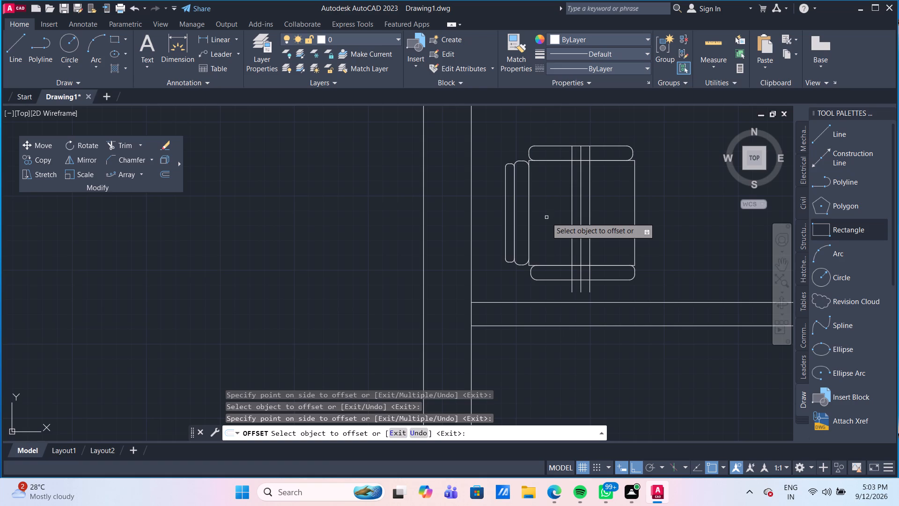
key("Escape")
Delete the original middle vertical line, keeping the two offset lines.
left_click(581, 212)
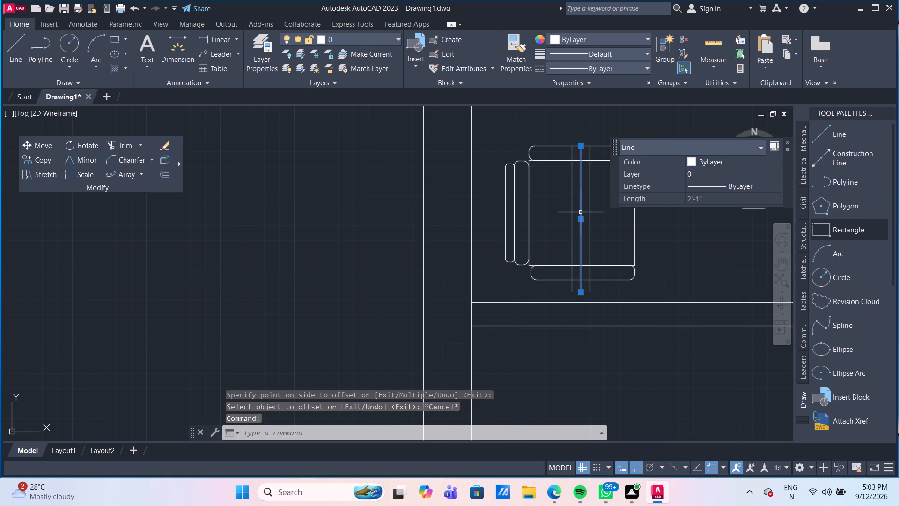
key("Delete")
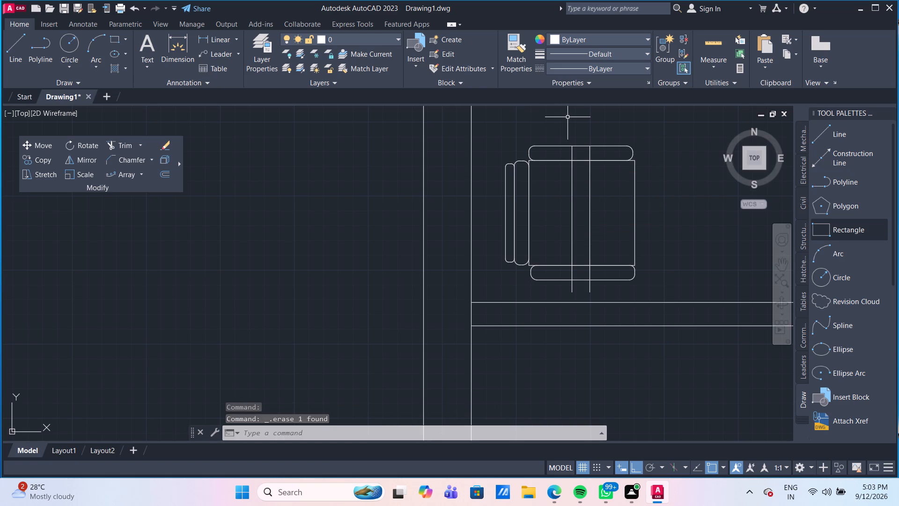
Trim the horizontal edges of the seat and both side strips between the two vertical lines.
type("tr")
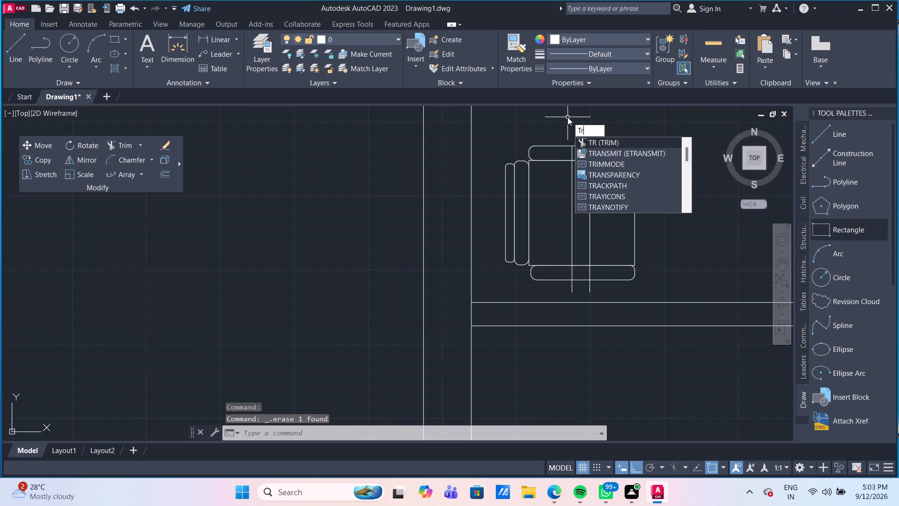
key("Return")
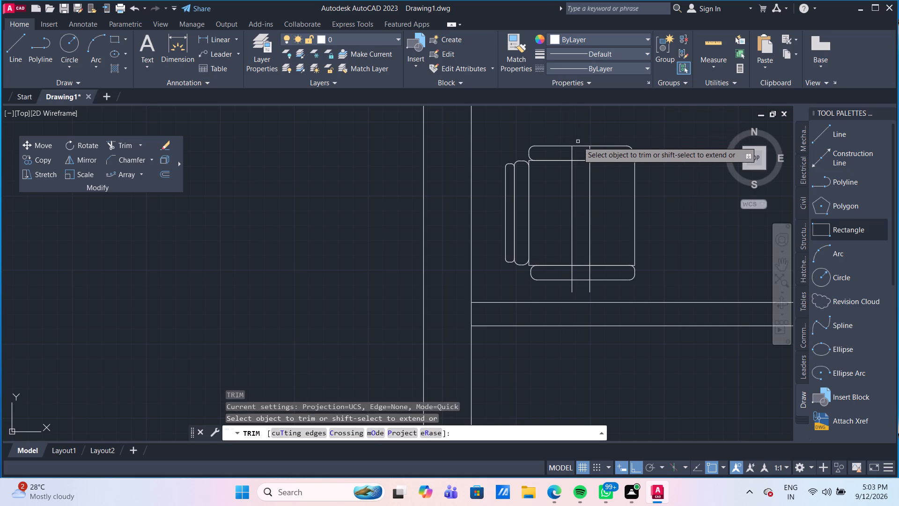
left_click(578, 141)
left_click_drag(584, 238, 583, 248)
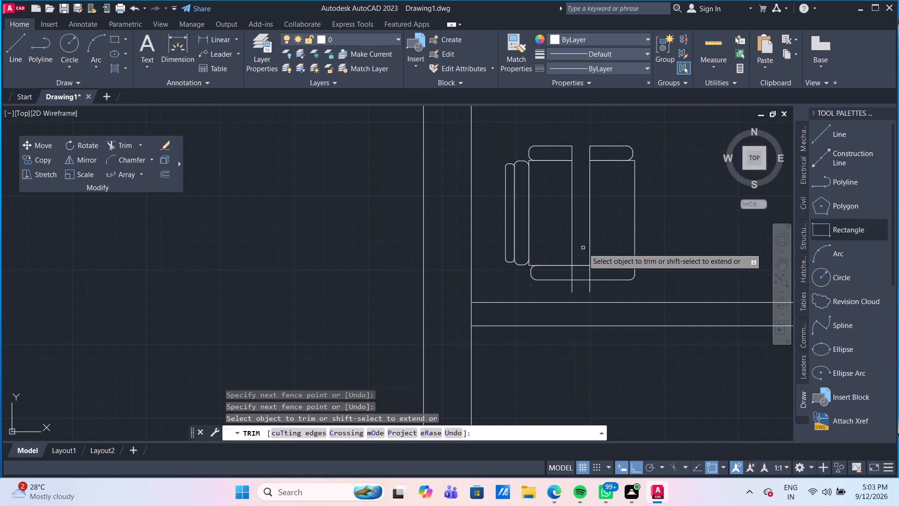
left_click(583, 248)
left_click(582, 293)
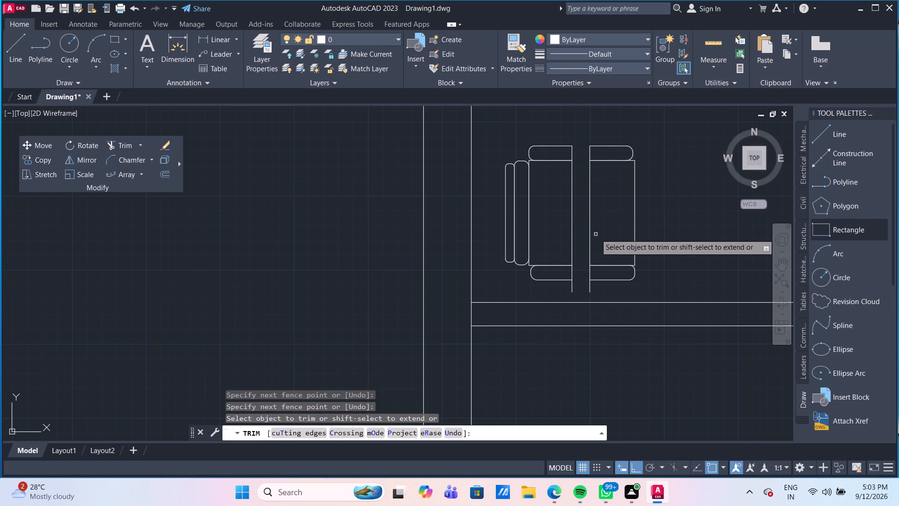
Trim away all pieces of the two vertical lines across the seat, the side strips and below the chair.
left_click(597, 233)
left_click(565, 212)
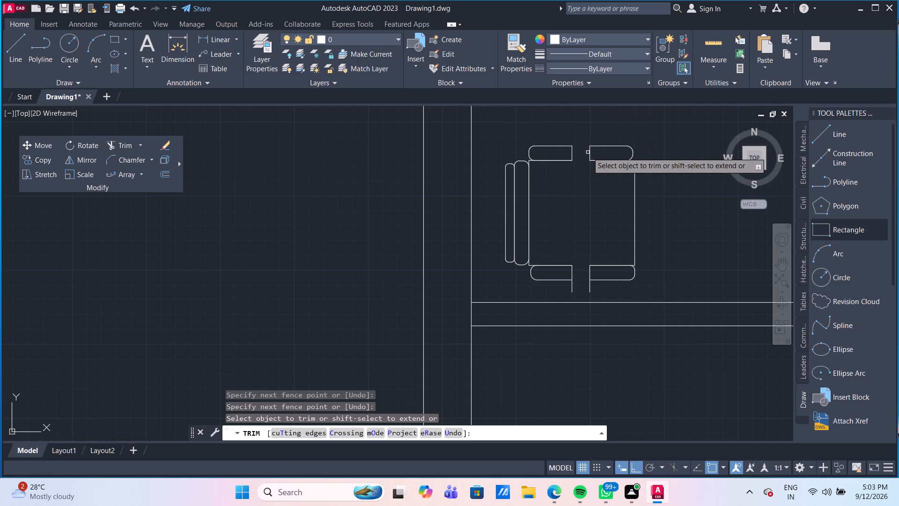
left_click(590, 152)
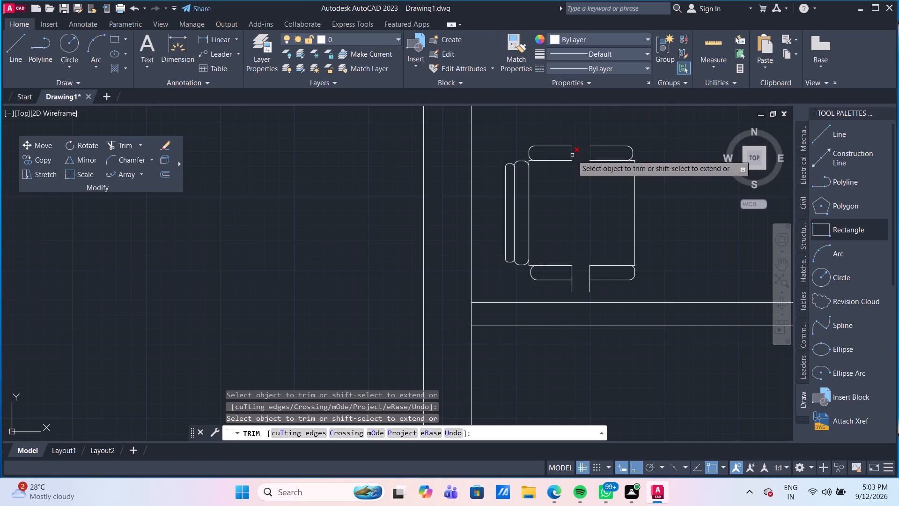
left_click(572, 155)
left_click(569, 272)
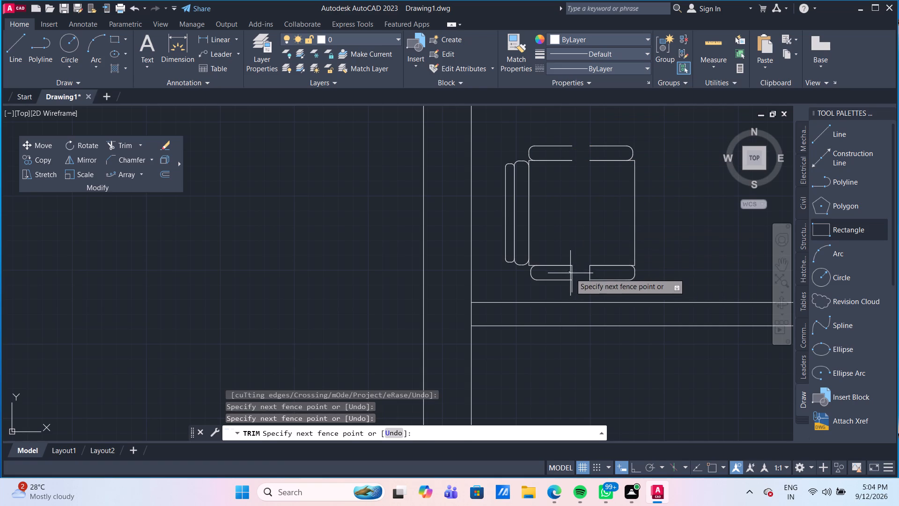
left_click(595, 274)
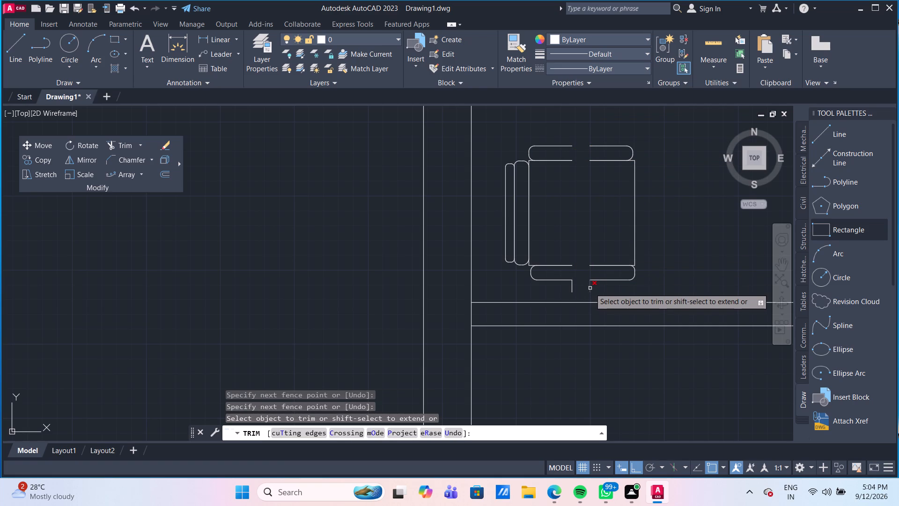
left_click(590, 288)
left_click(570, 288)
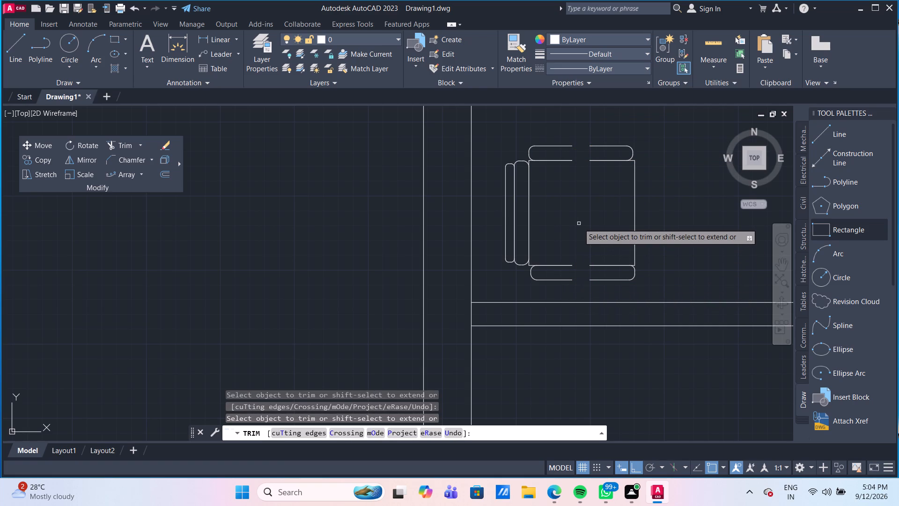
key("Escape")
Move the separated front half of the chair toward the backrest to close the gap with the rear half.
left_click_drag(643, 293, 641, 292)
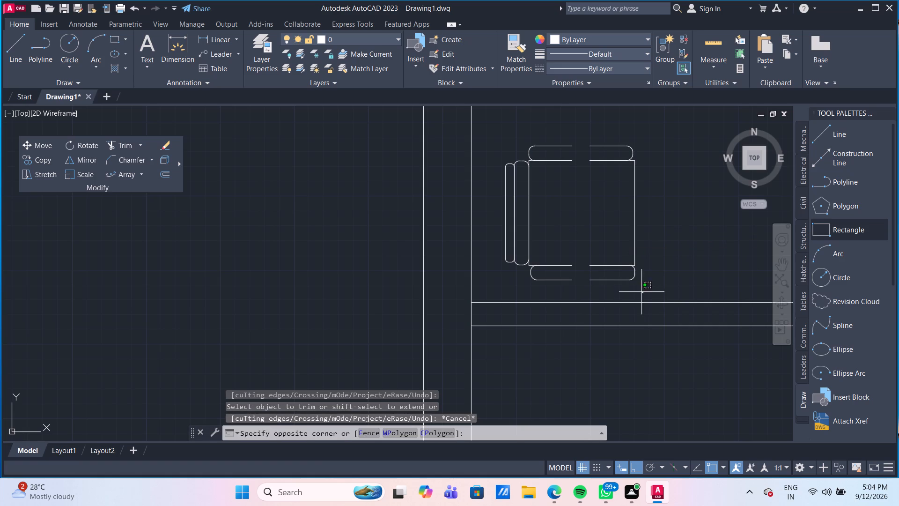
left_click_drag(641, 292, 638, 291)
left_click(584, 131)
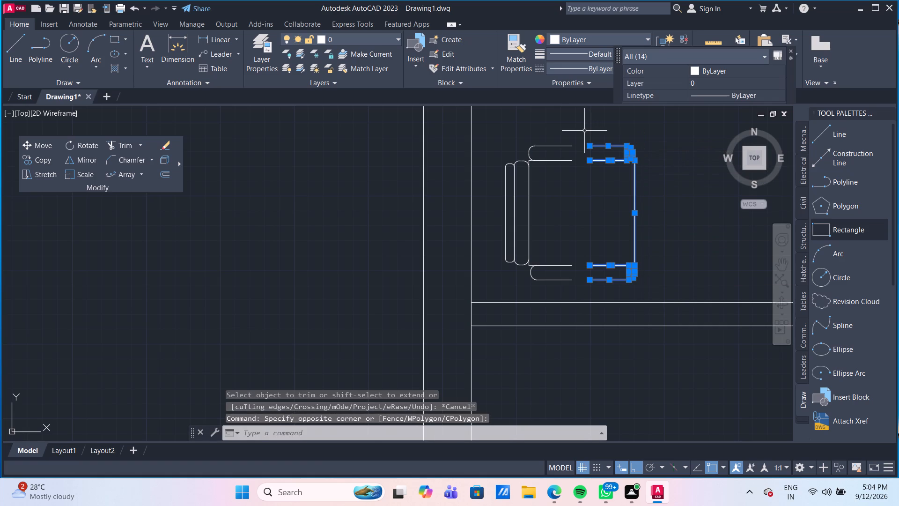
key("m")
key("Return")
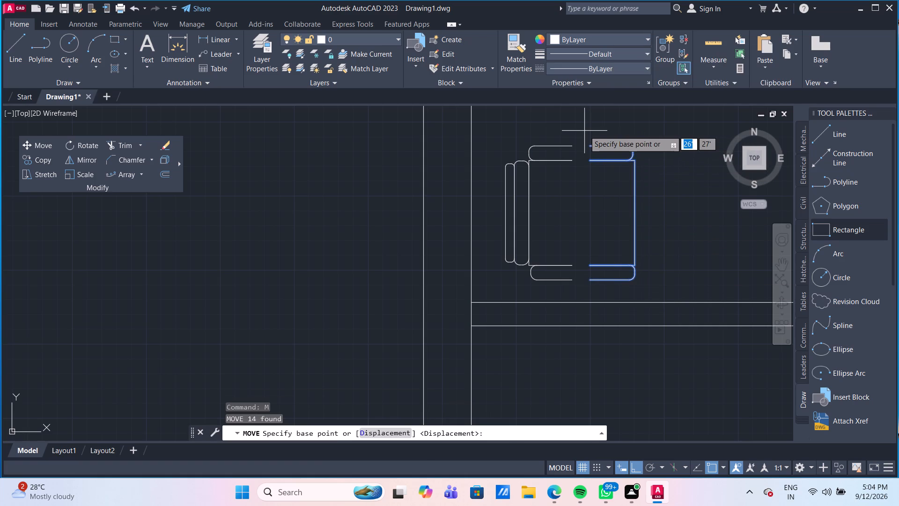
left_click(587, 145)
left_click(575, 143)
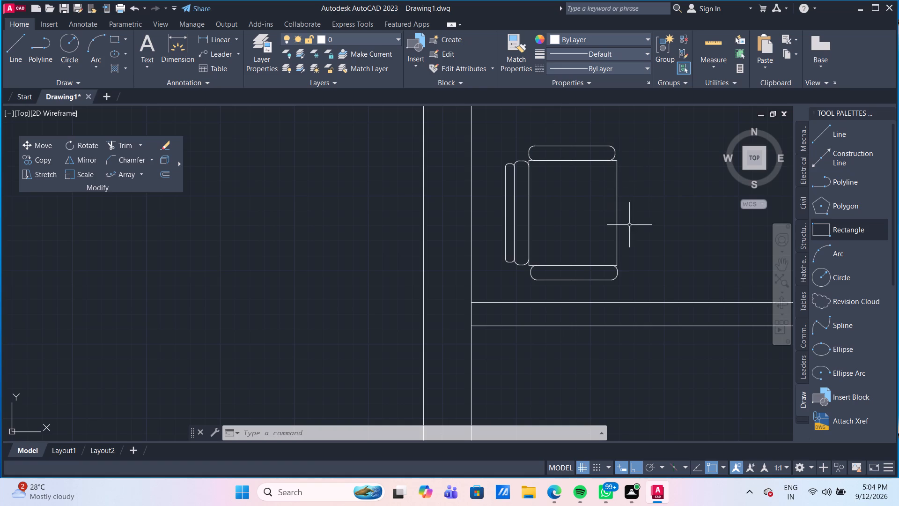
Stretch the seat's front edge about 4" away from the backrest.
left_click(46, 176)
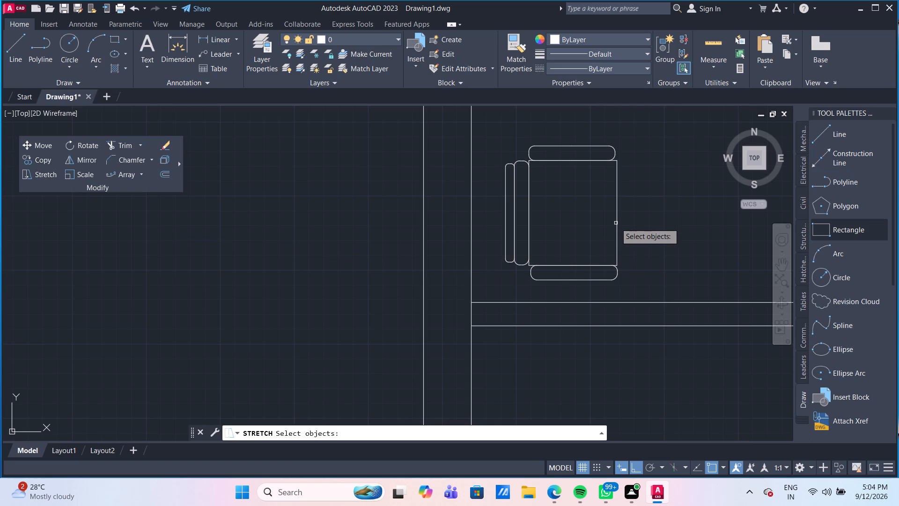
left_click(616, 223)
key("Return")
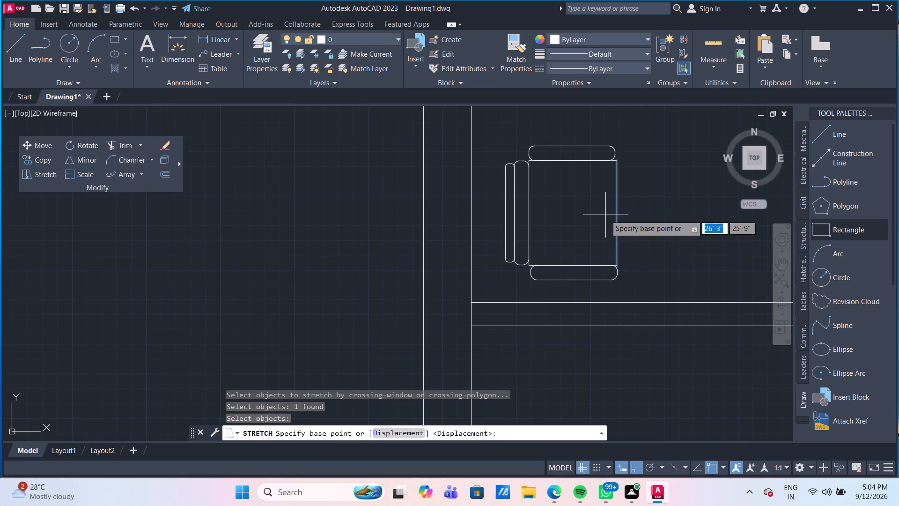
left_click(616, 216)
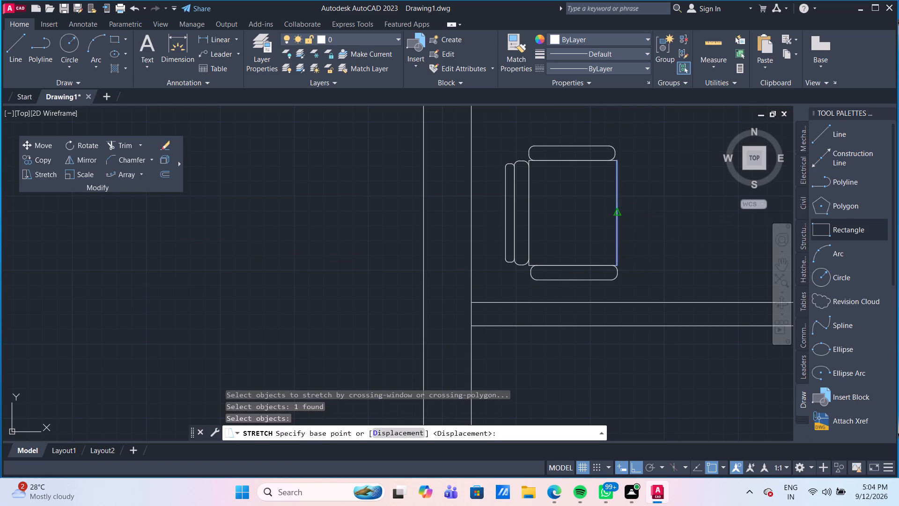
left_click(640, 220)
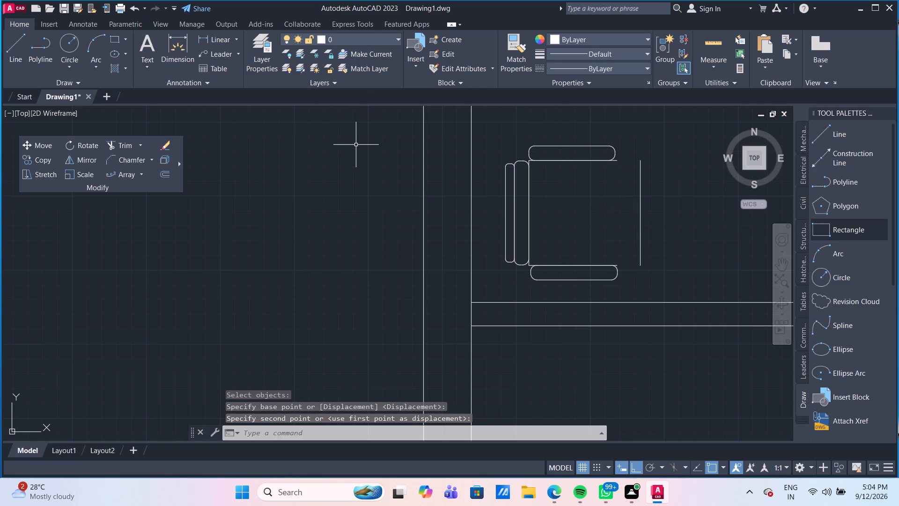
Extend the seat's upper and lower edges to the relocated front edge.
type("ex")
key("Return")
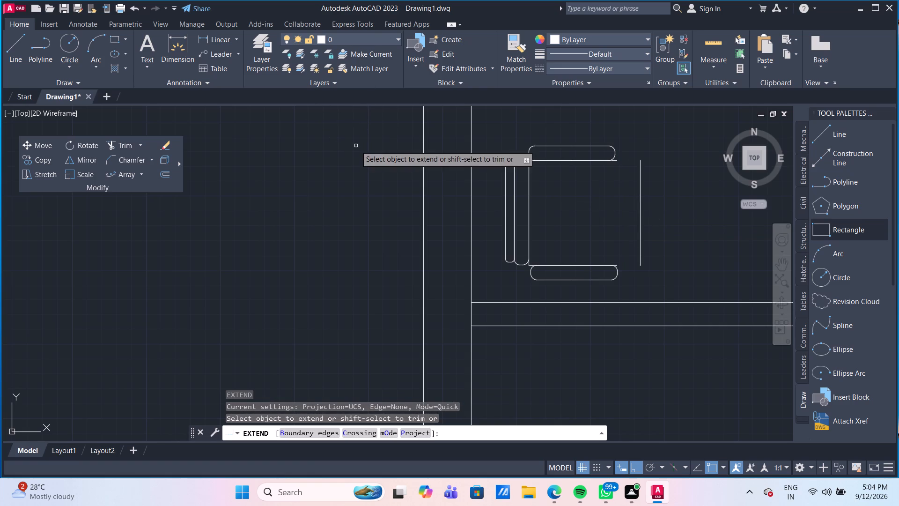
left_click(616, 161)
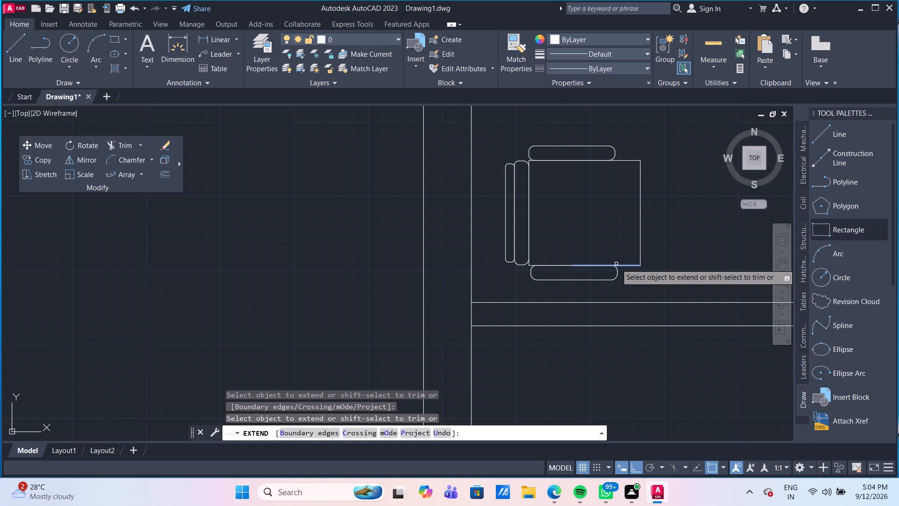
left_click(616, 264)
key("Escape")
Draw an outline from the upper strip's front end: 3" up, back level with the outer backrest strip, and 1" beyond it.
scroll(611, 216, "down", 1)
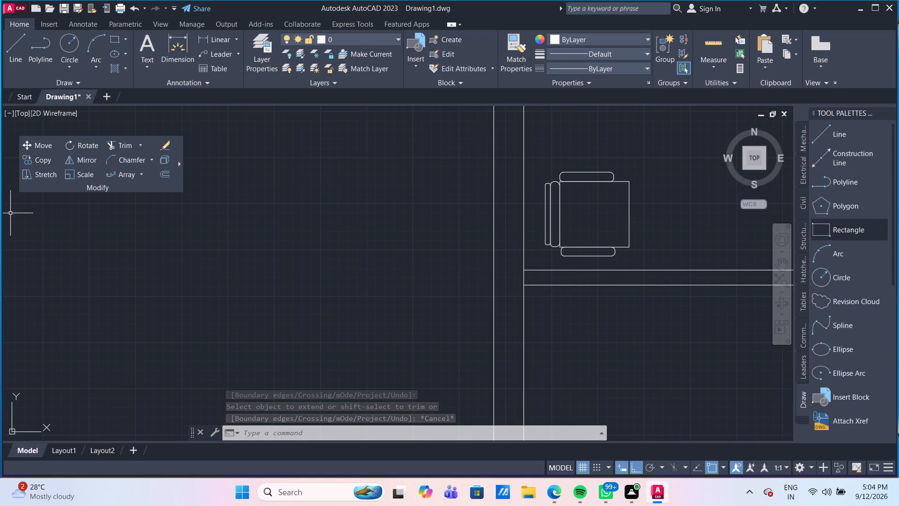
left_click(11, 44)
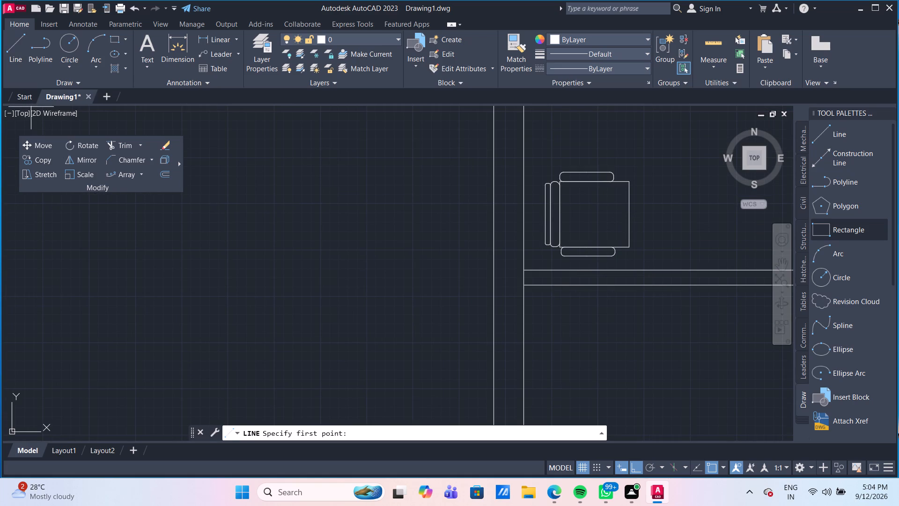
scroll(629, 175, "up", 2)
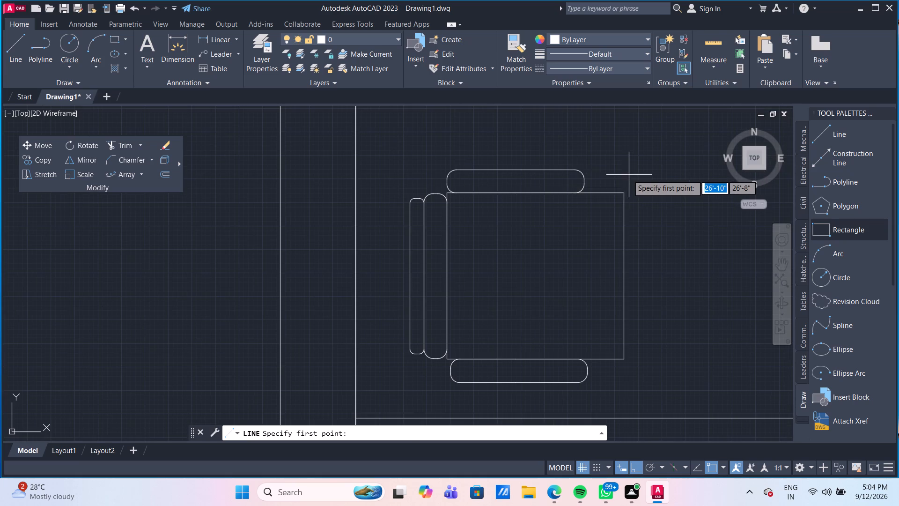
left_click(586, 195)
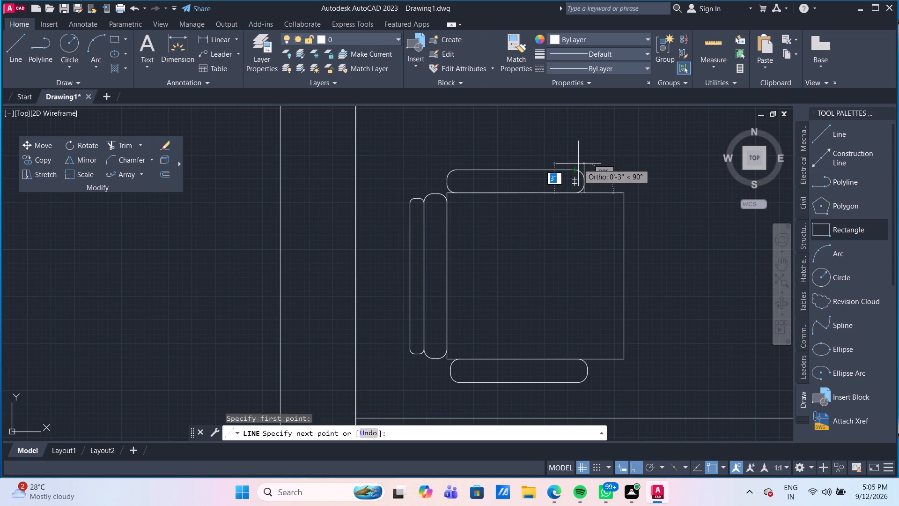
key("3")
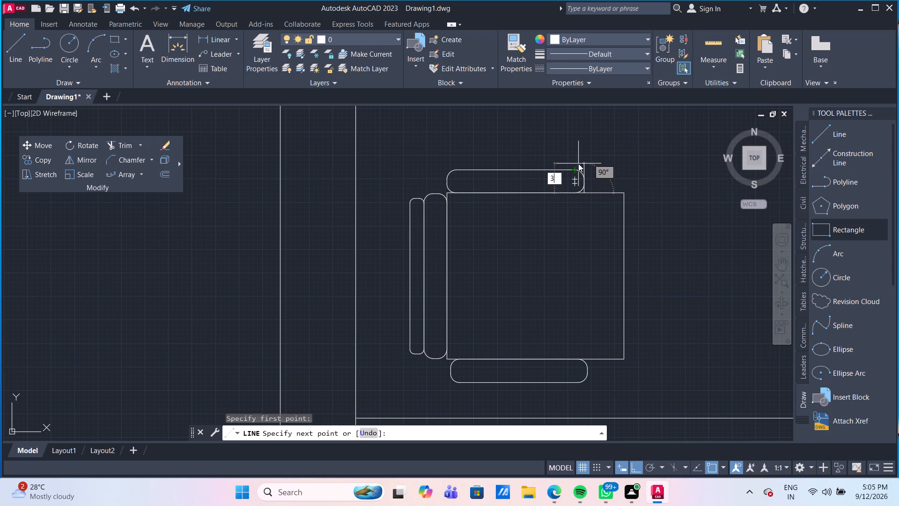
key("shift+quotedbl")
key("Return")
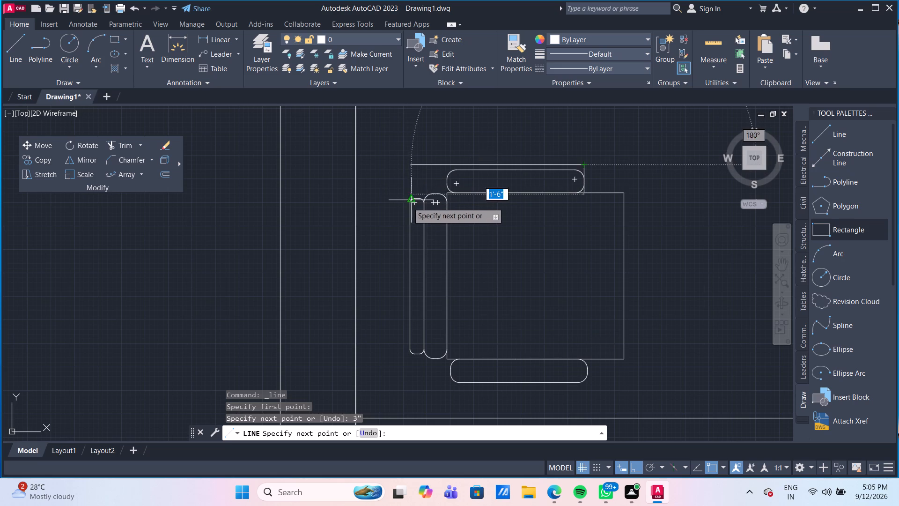
left_click(410, 169)
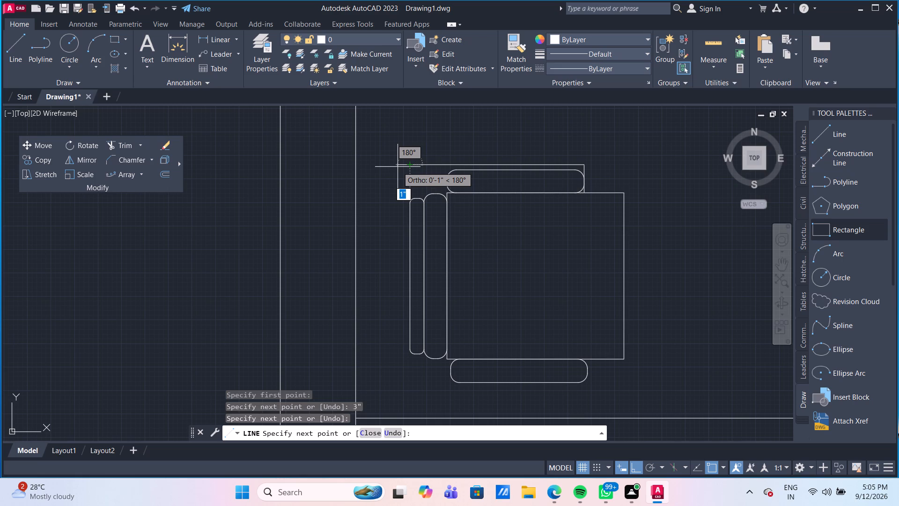
type("1\"")
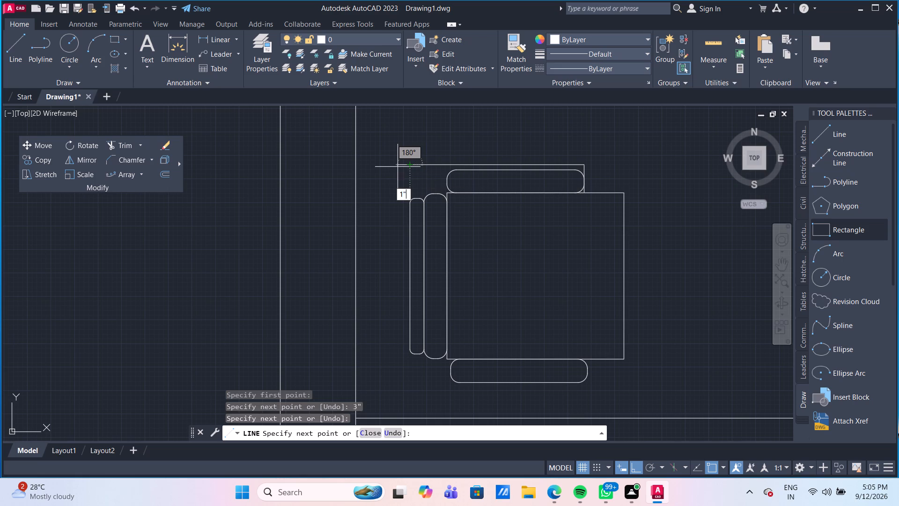
key("Return")
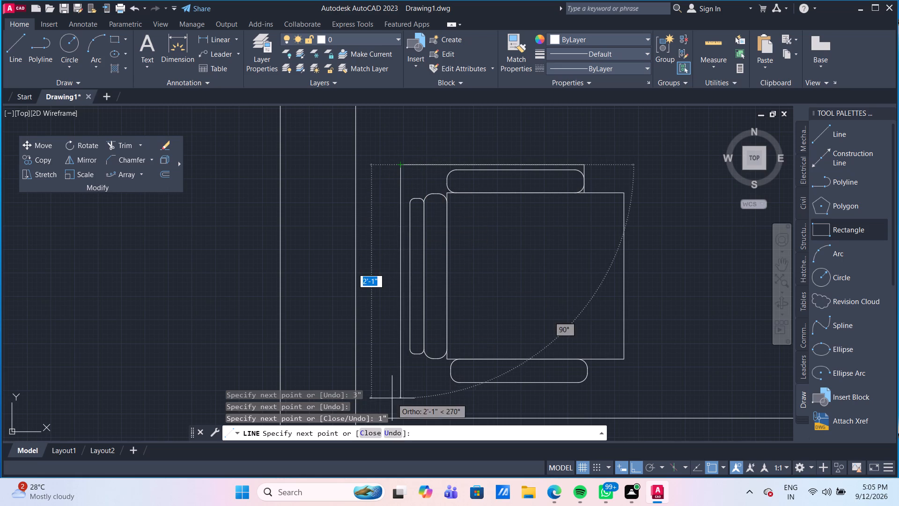
Complete the armchair outline: down behind the backrest to the seat's lower edge level, 3" further, forward to the lower strip's front end, and up to the seat.
middle_click_drag(416, 366, 413, 326)
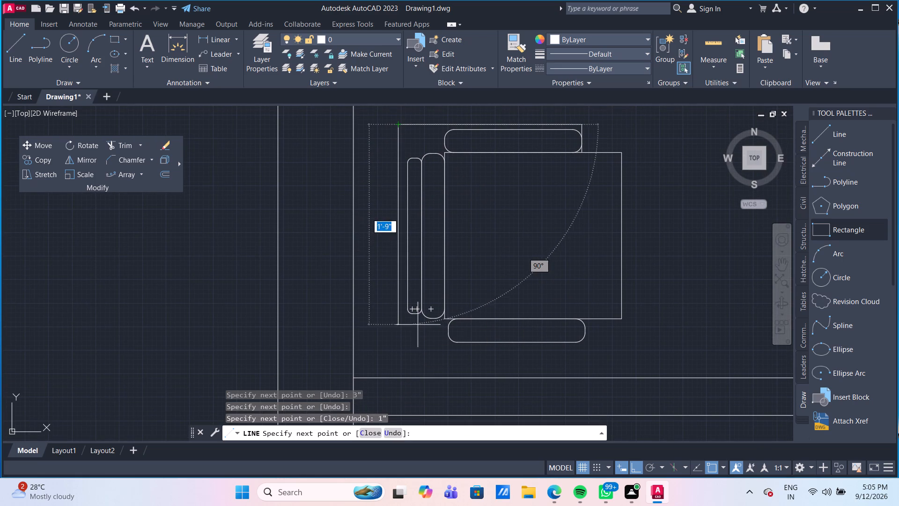
left_click(397, 320)
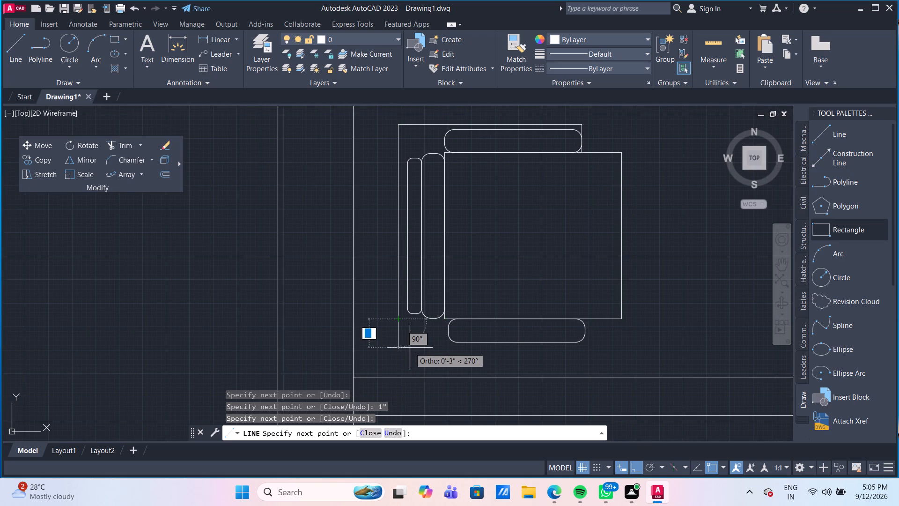
type("3\"")
key("Return")
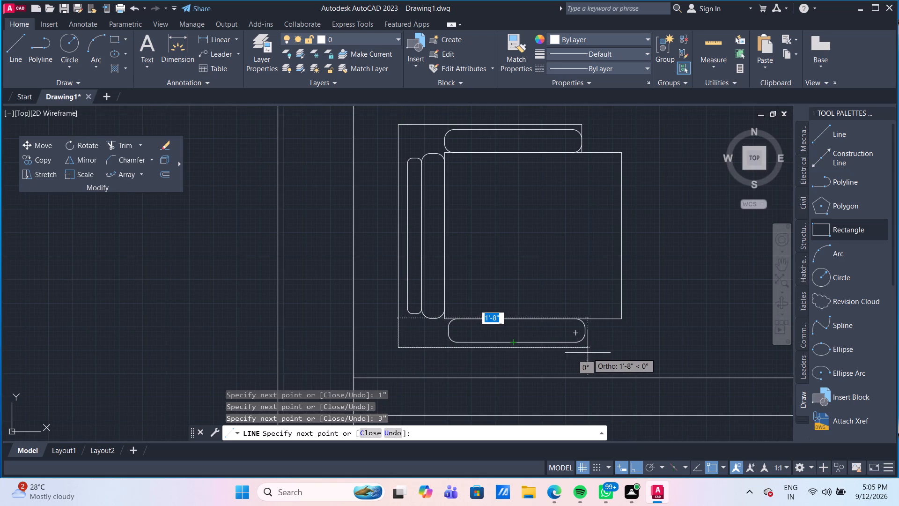
scroll(585, 337, "up", 2)
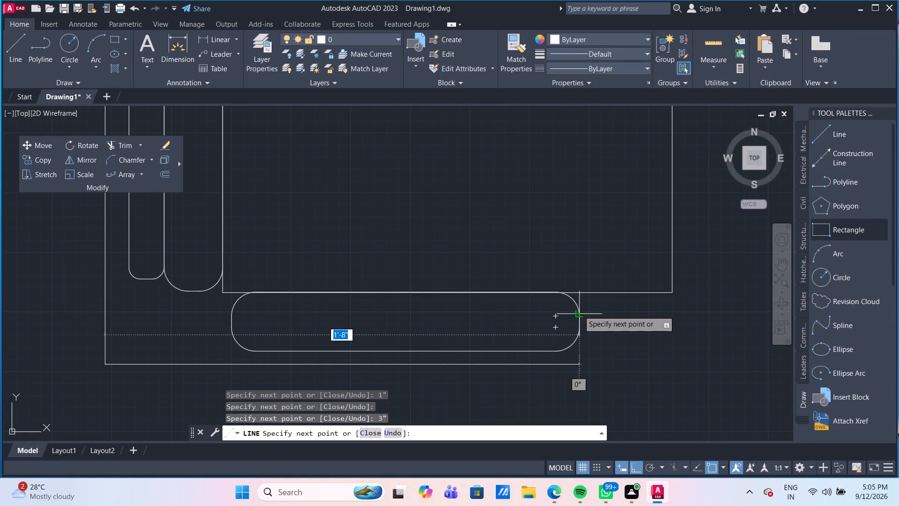
left_click(581, 362)
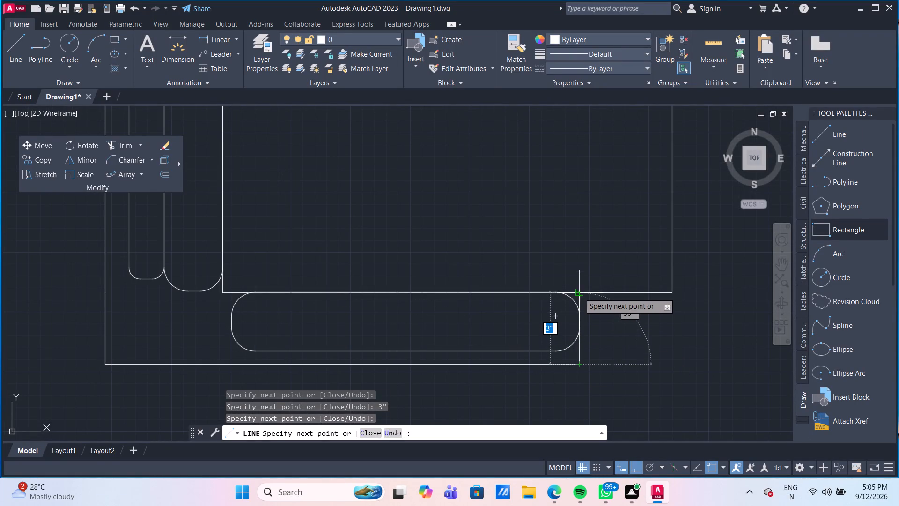
left_click(579, 290)
key("Return")
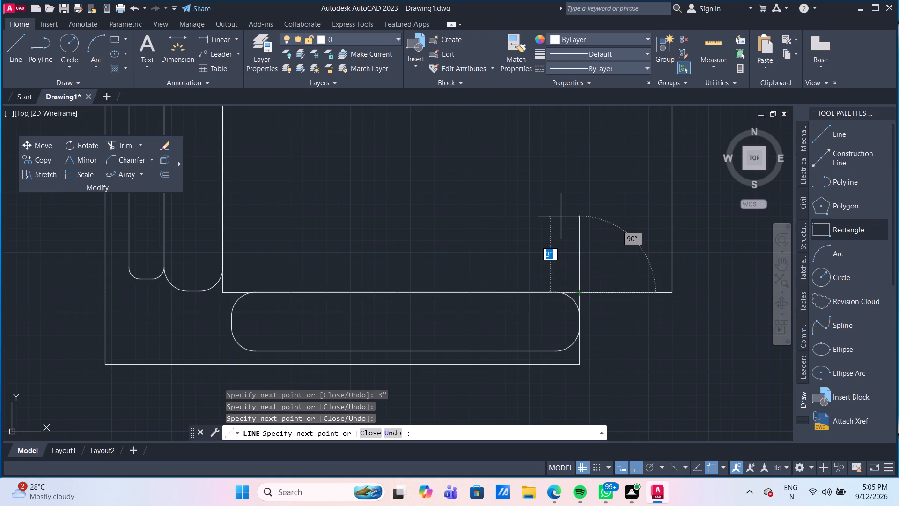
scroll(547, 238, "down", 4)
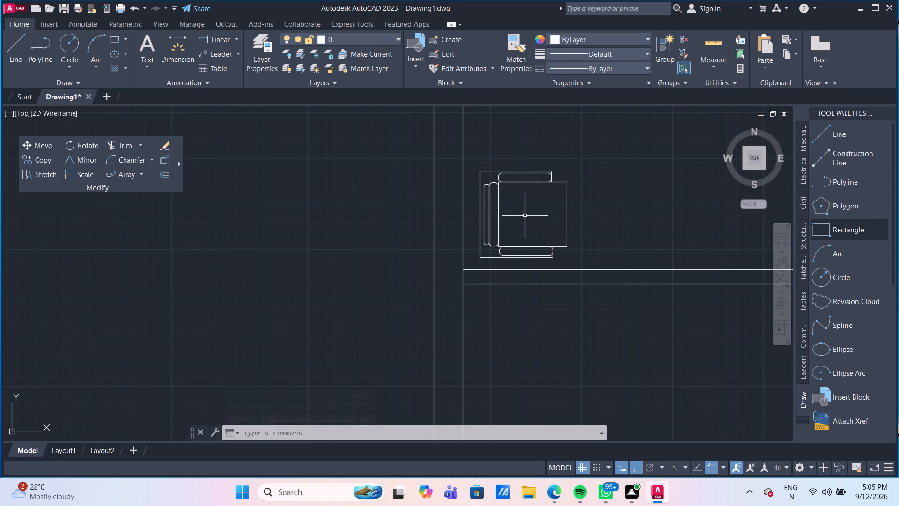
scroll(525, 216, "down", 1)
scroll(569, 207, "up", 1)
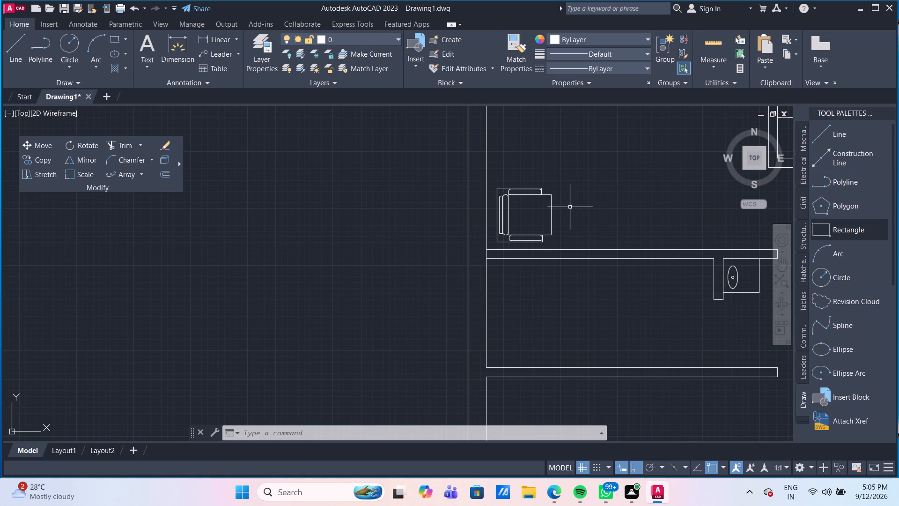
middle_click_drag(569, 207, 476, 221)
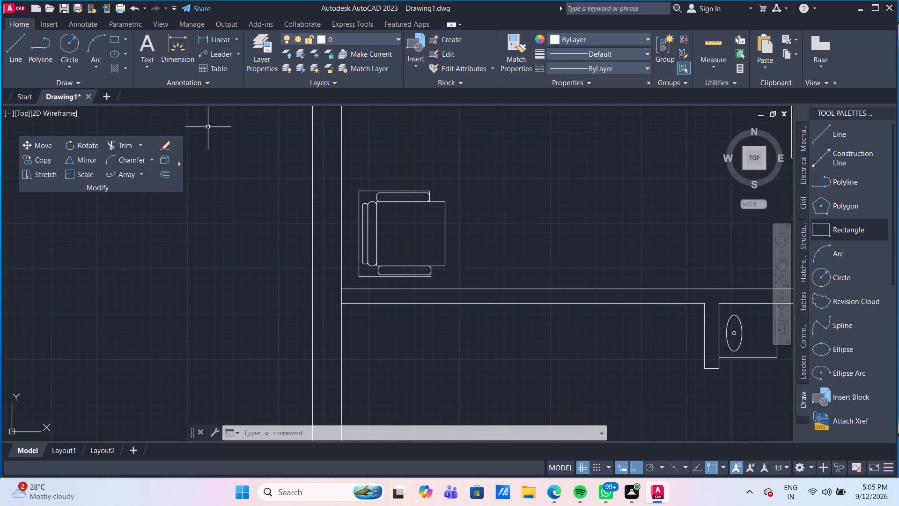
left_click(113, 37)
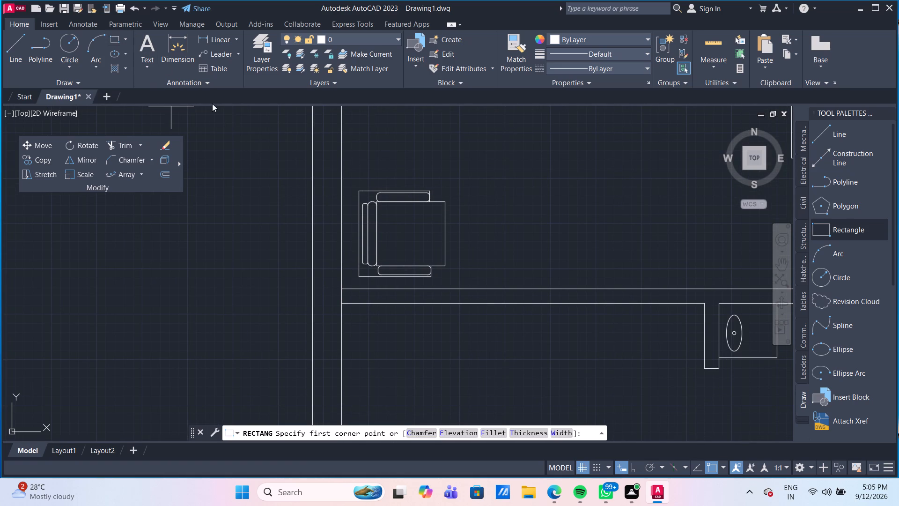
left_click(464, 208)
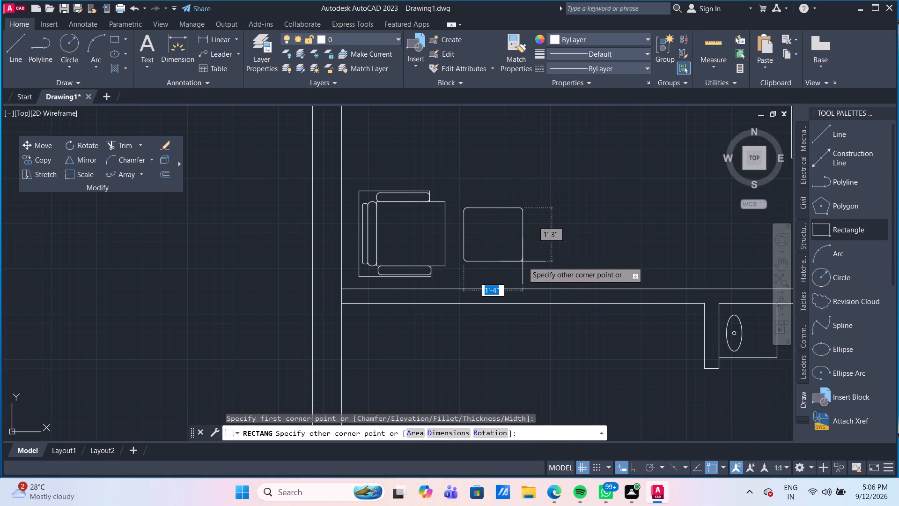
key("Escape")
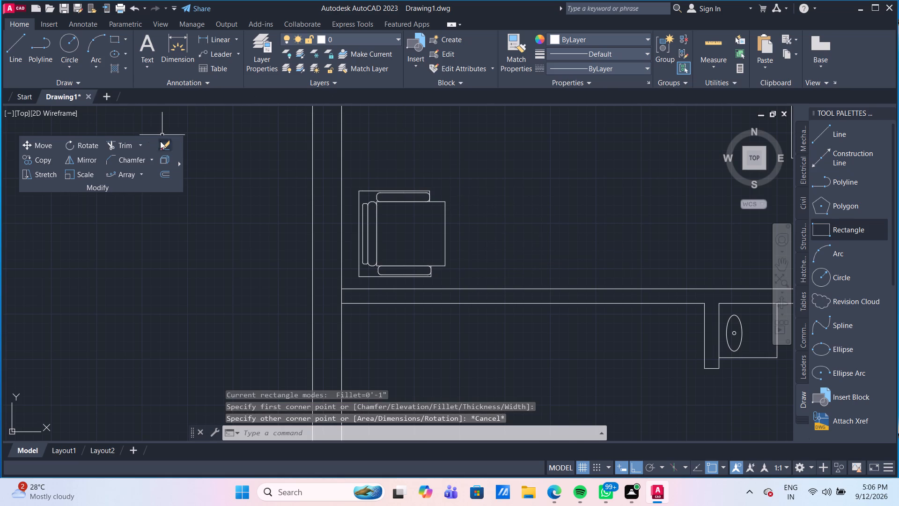
Set the rectangle fillet radius to 0 and draw a 1'6" by 1'6" square in front of the armchair's seat.
left_click(127, 41)
left_click(147, 55)
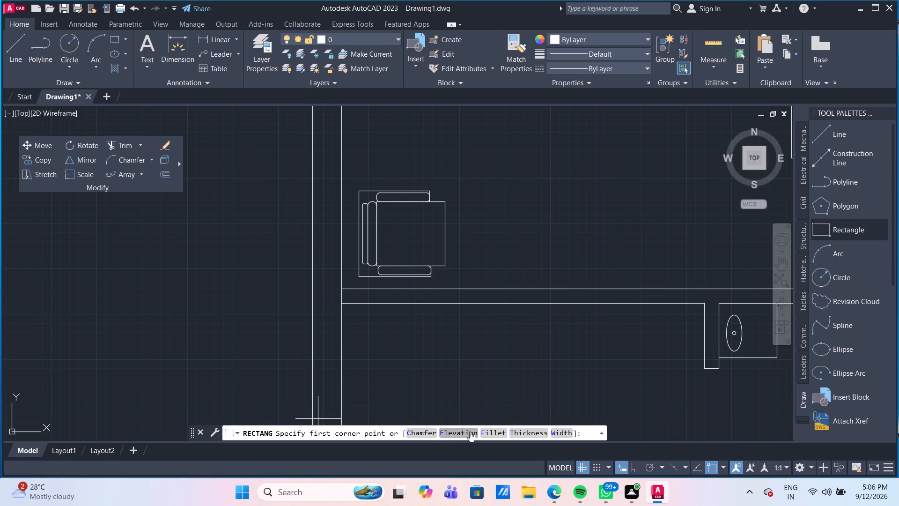
left_click(503, 431)
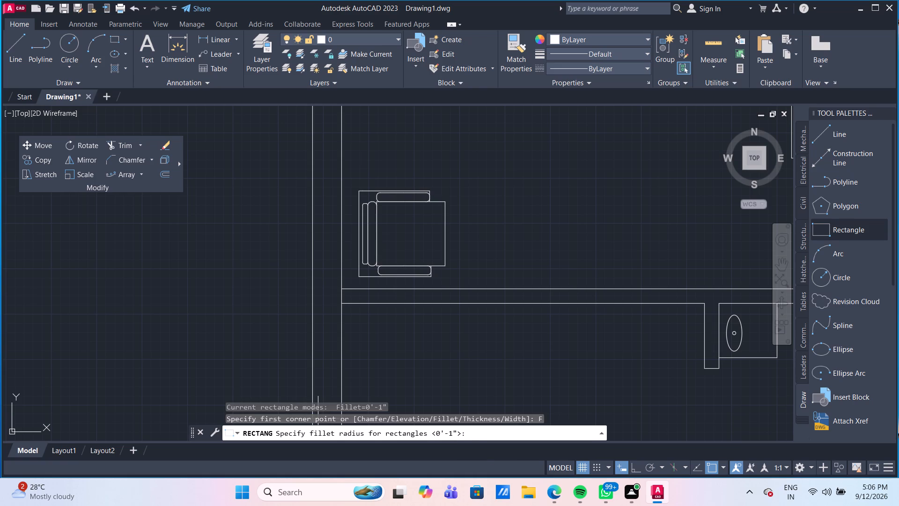
key("0")
key("Return")
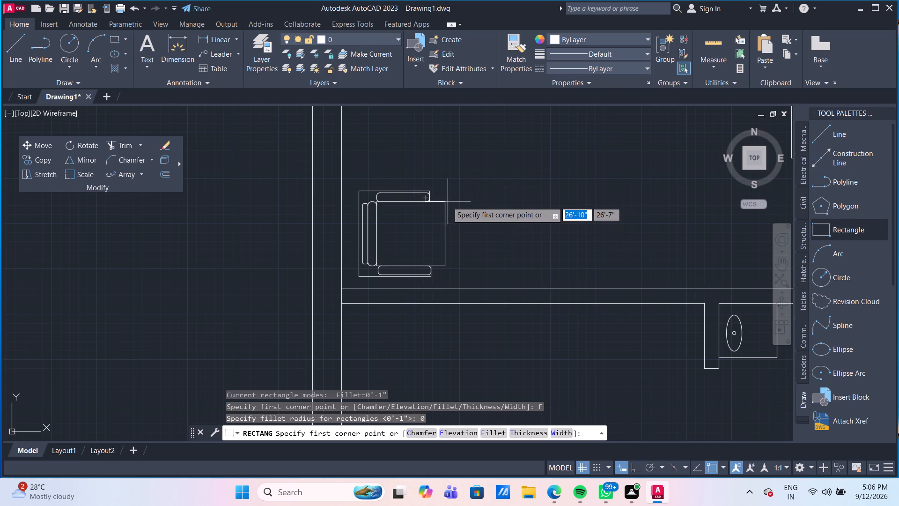
left_click(475, 202)
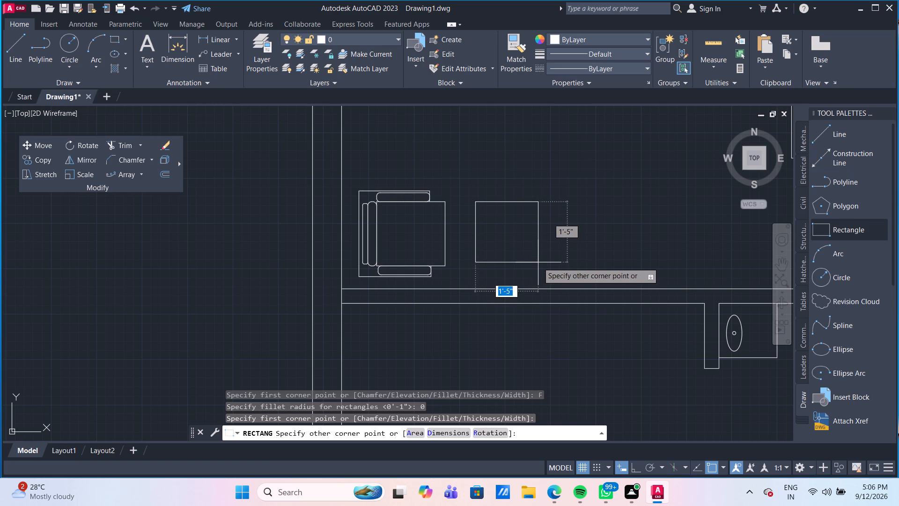
type("1'")
type("6\"")
key("Tab")
key("1")
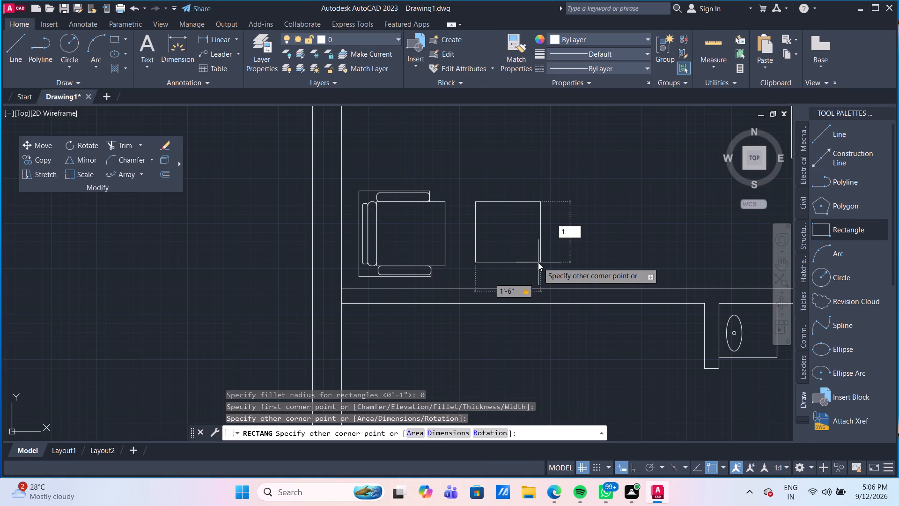
key("apostrophe")
type("6\"")
key("Return")
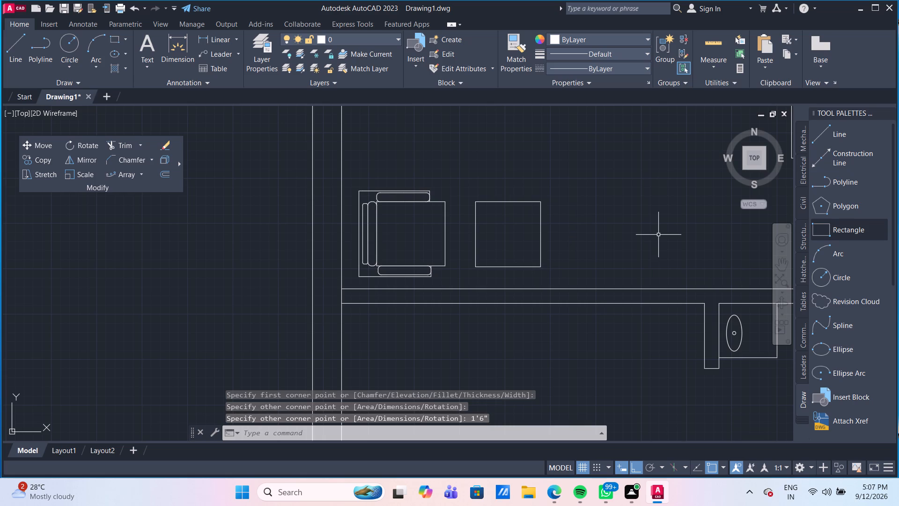
Move both rounded backrest strips straight back from the seat, out of the armchair outline and onto the adjacent wall.
scroll(658, 235, "down", 3)
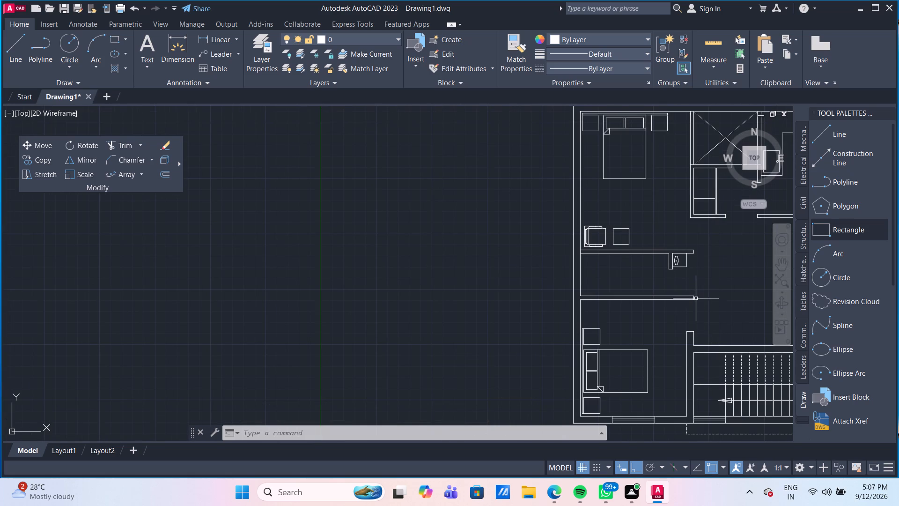
scroll(696, 298, "up", 2)
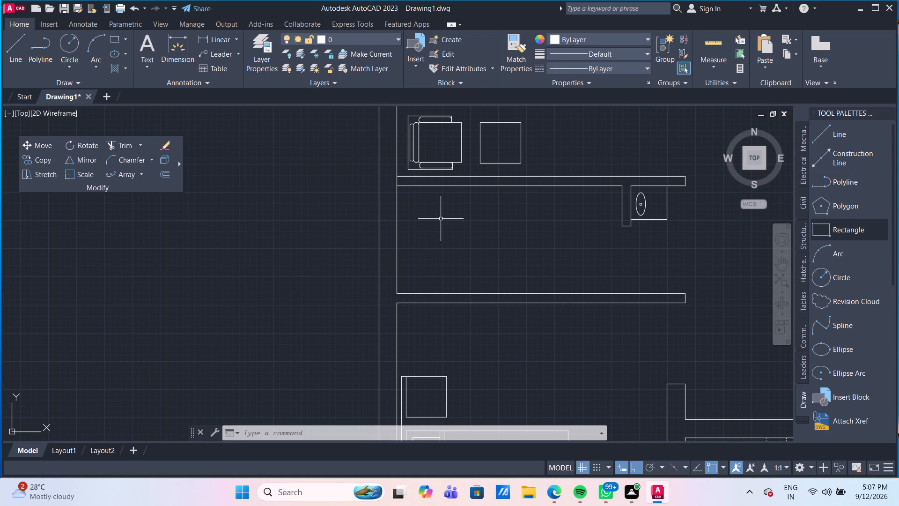
scroll(441, 218, "down", 1)
scroll(435, 168, "up", 1)
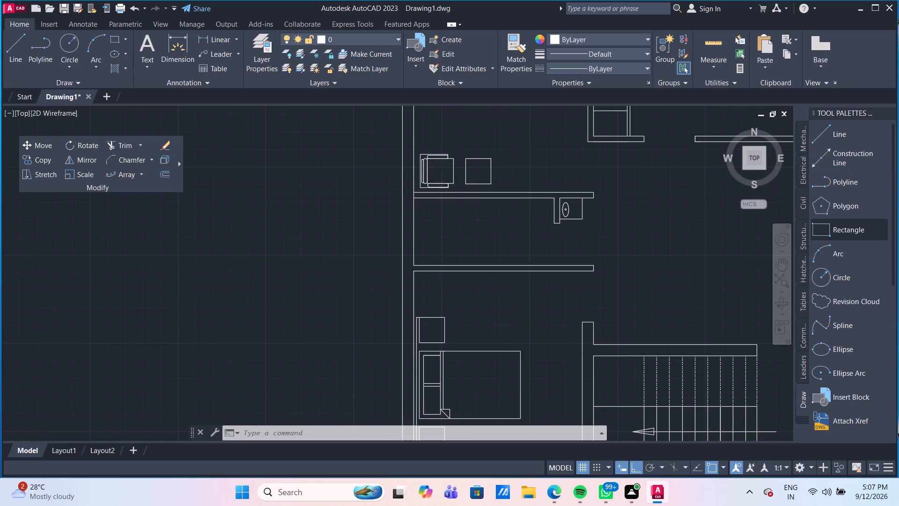
scroll(435, 168, "up", 3)
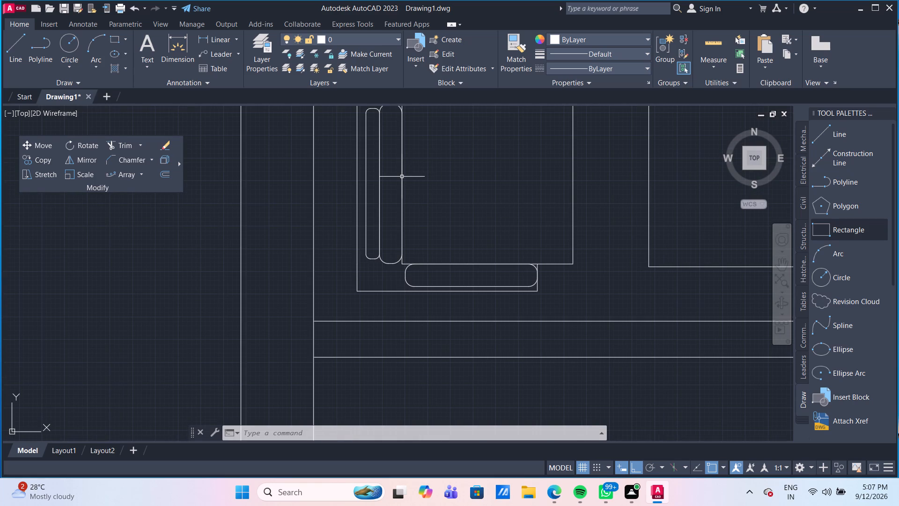
middle_click_drag(400, 178, 424, 204)
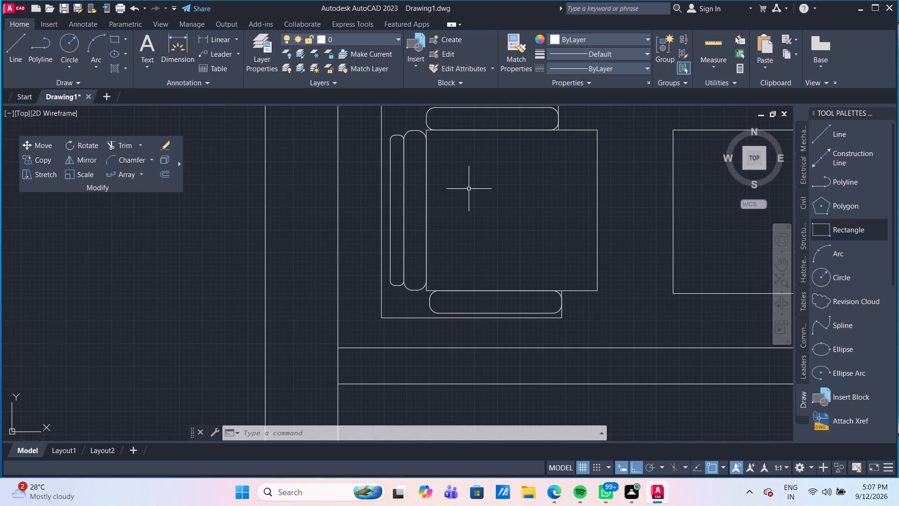
left_click(407, 134)
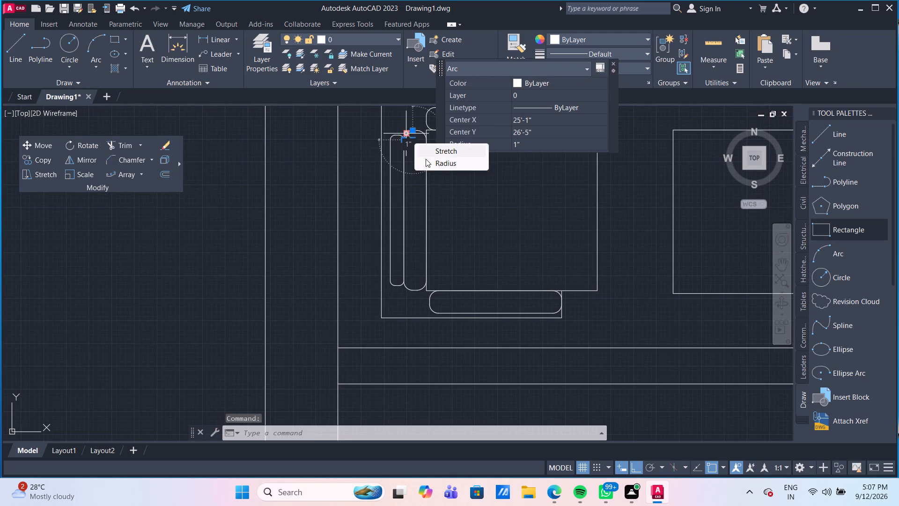
key("Escape")
key("Escape")
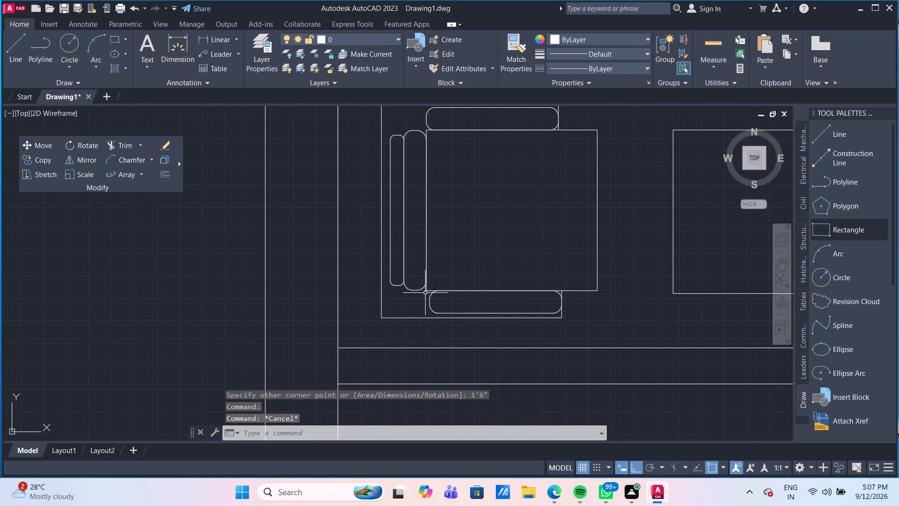
left_click(424, 297)
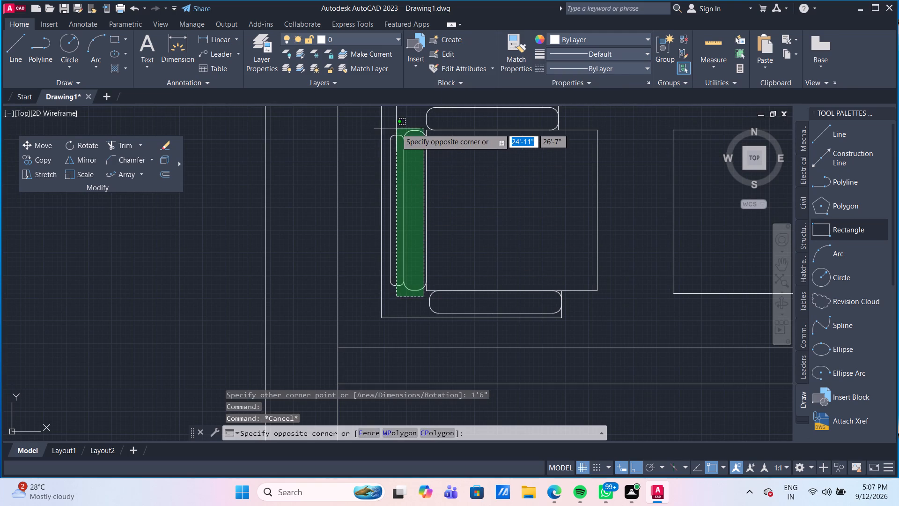
left_click(387, 123)
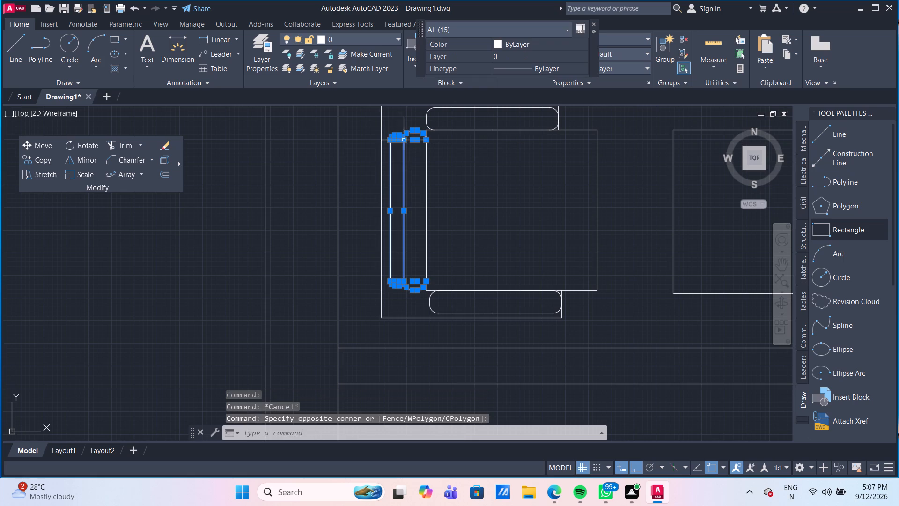
left_click(426, 184)
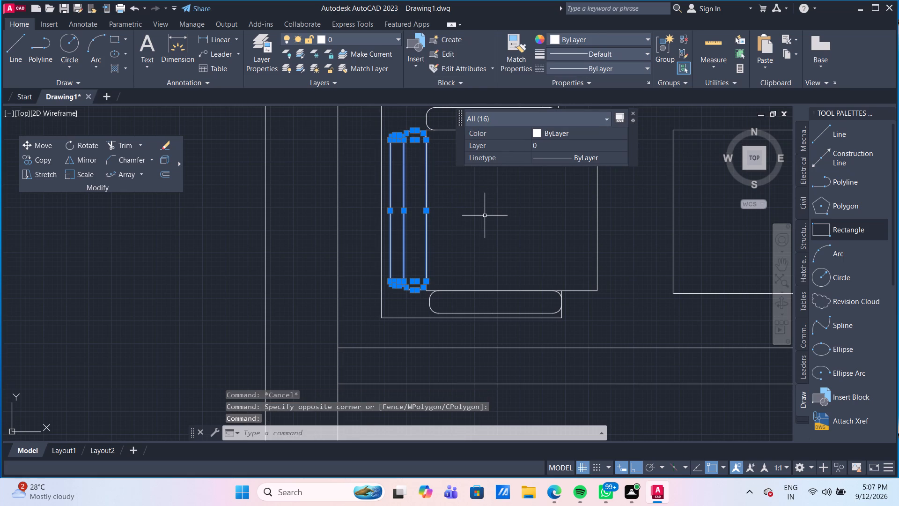
key("m")
key("Return")
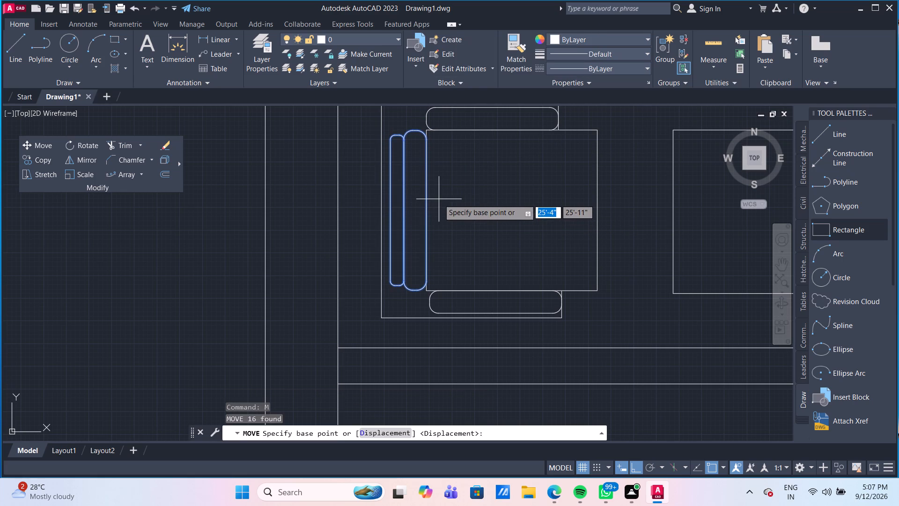
left_click(427, 197)
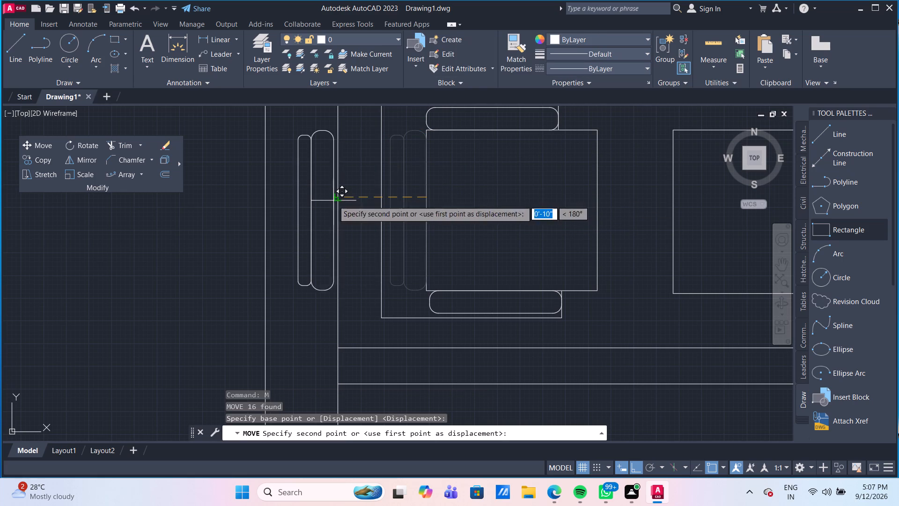
left_click(325, 201)
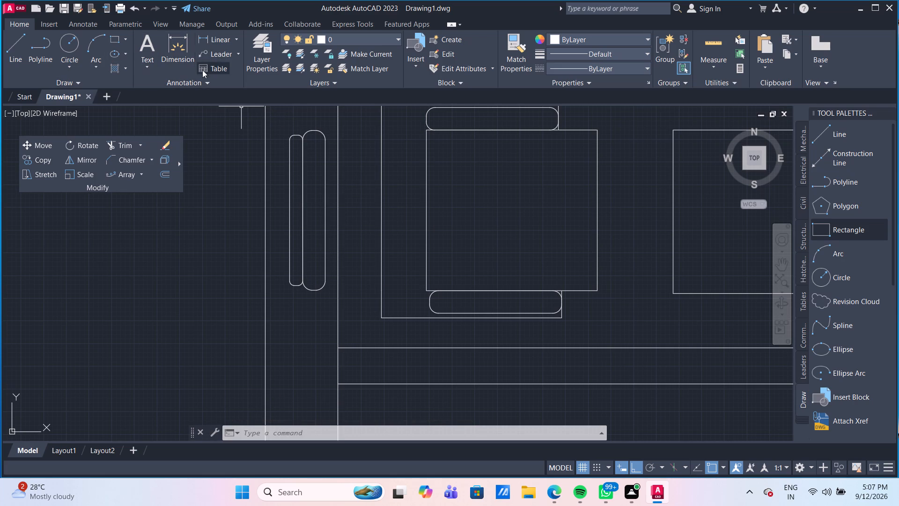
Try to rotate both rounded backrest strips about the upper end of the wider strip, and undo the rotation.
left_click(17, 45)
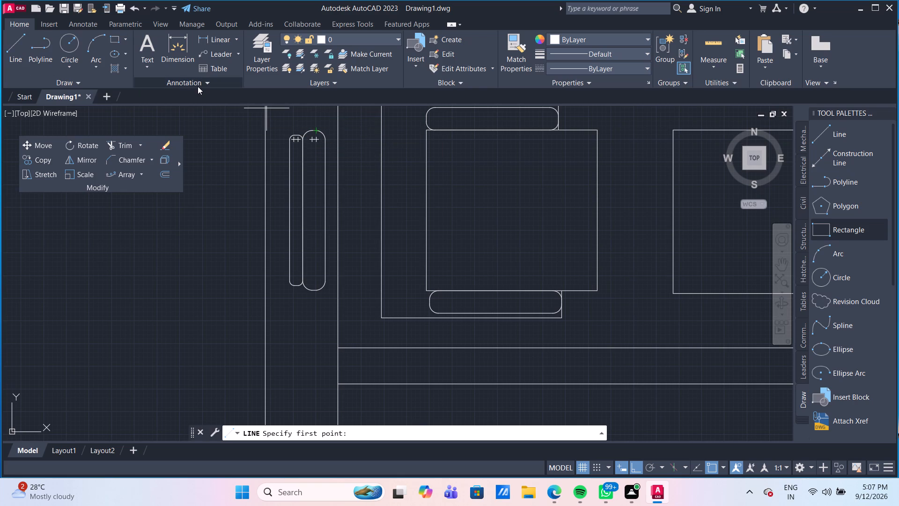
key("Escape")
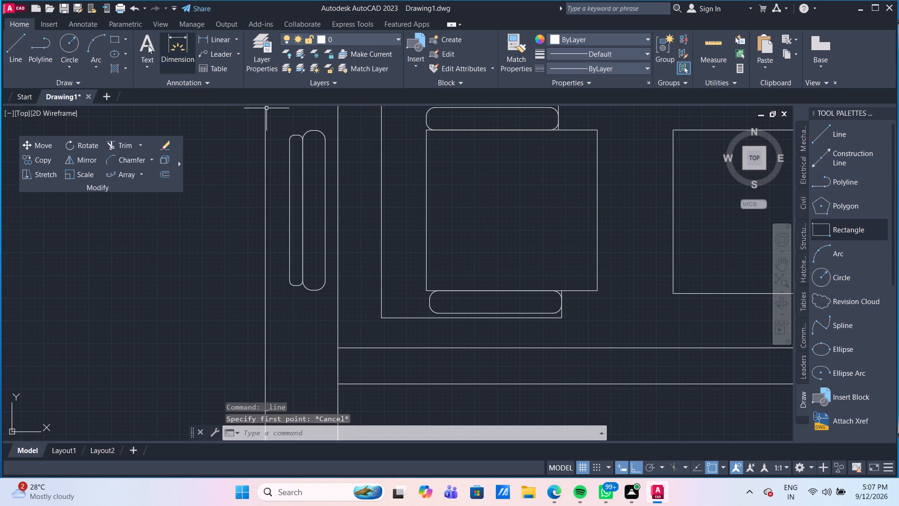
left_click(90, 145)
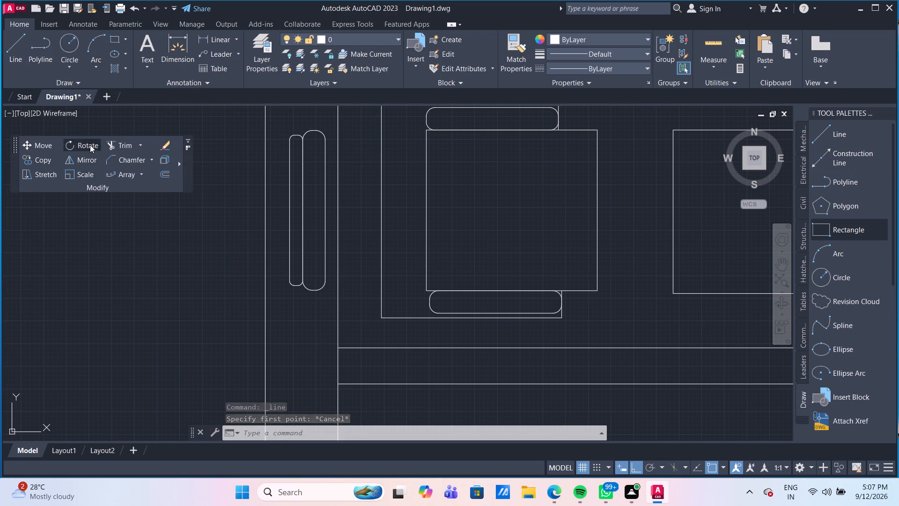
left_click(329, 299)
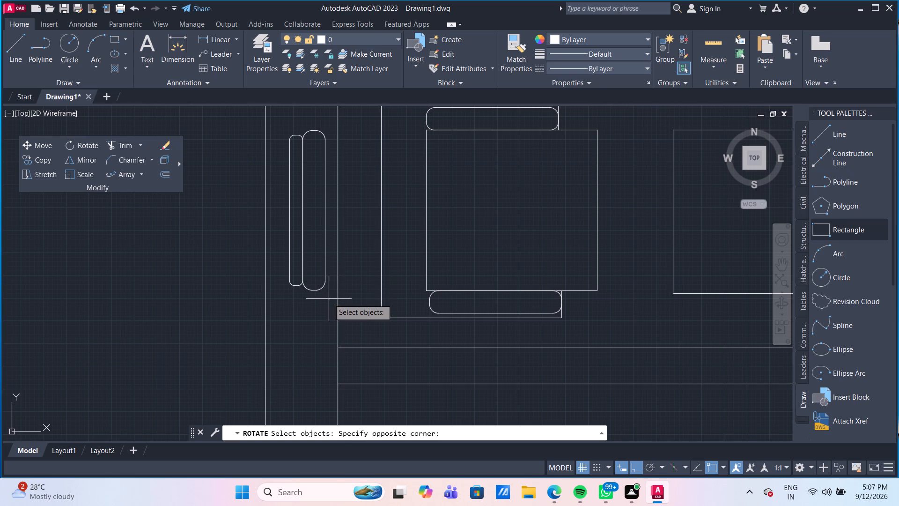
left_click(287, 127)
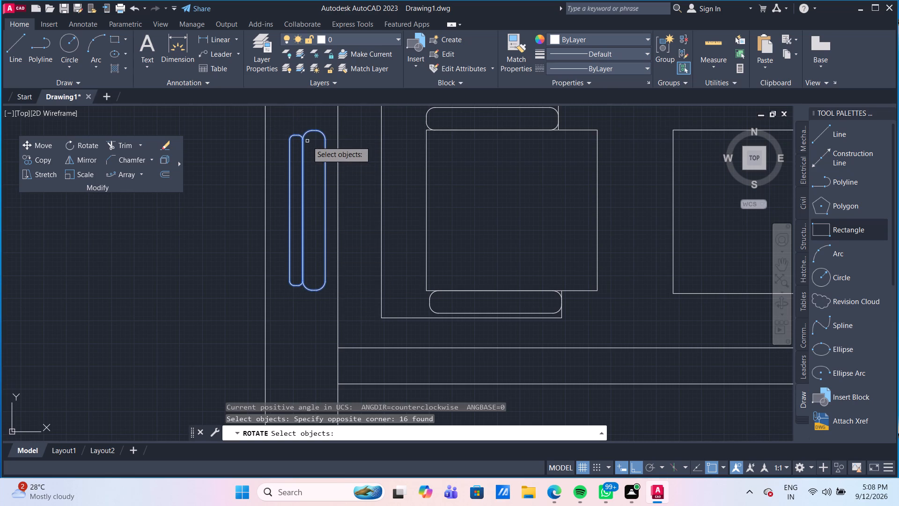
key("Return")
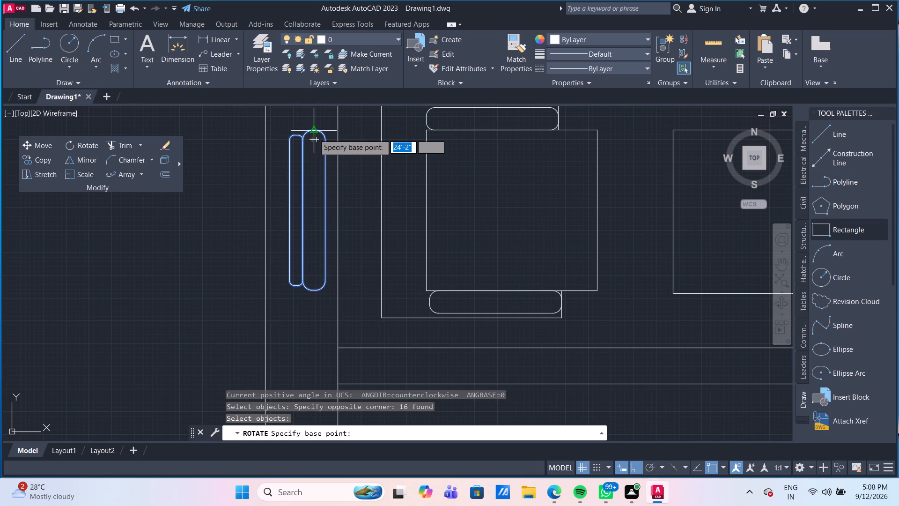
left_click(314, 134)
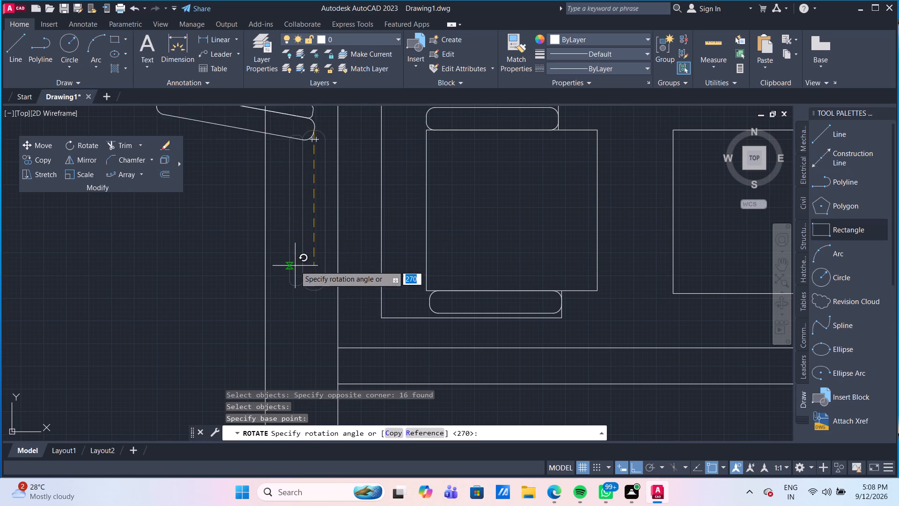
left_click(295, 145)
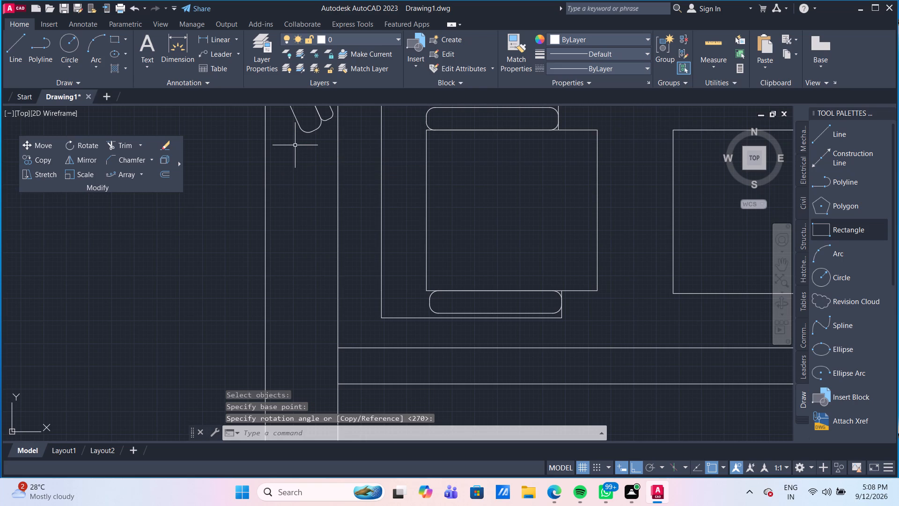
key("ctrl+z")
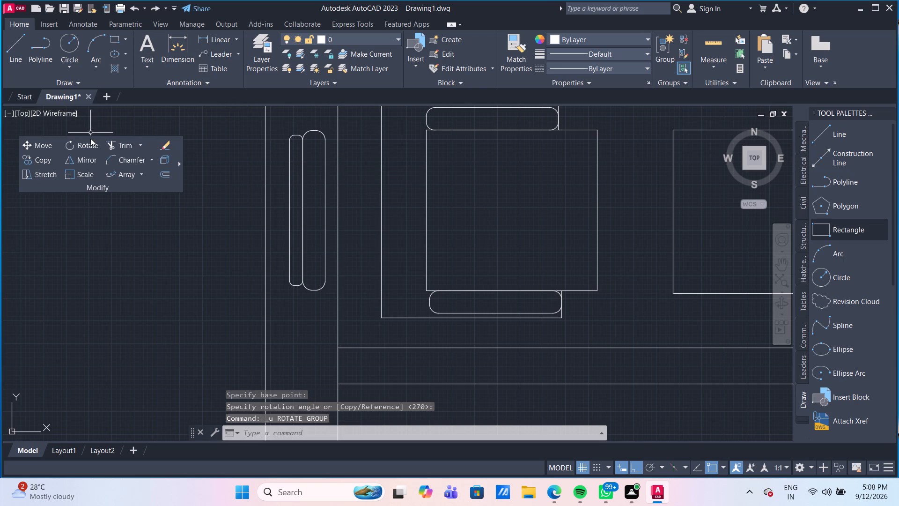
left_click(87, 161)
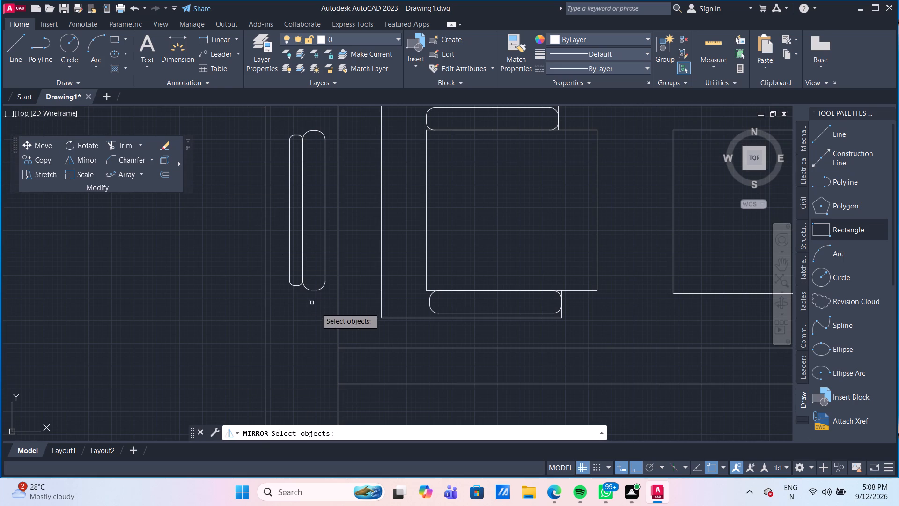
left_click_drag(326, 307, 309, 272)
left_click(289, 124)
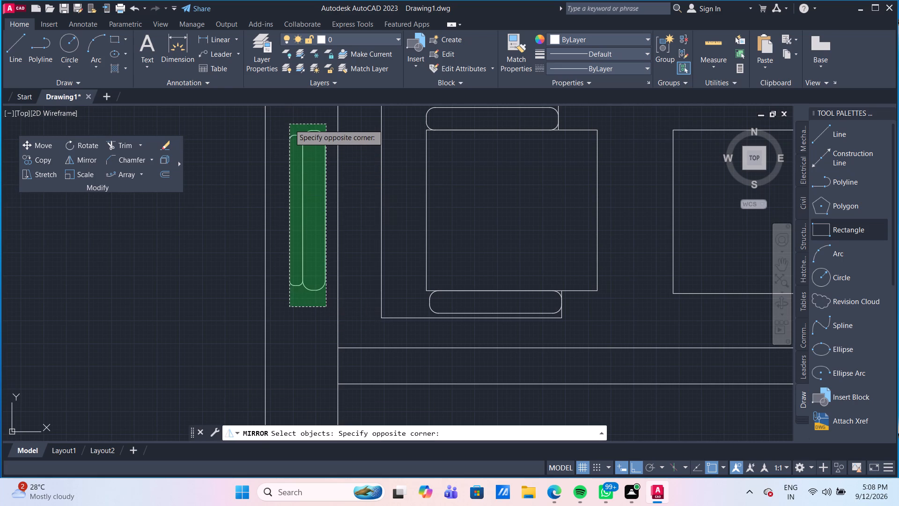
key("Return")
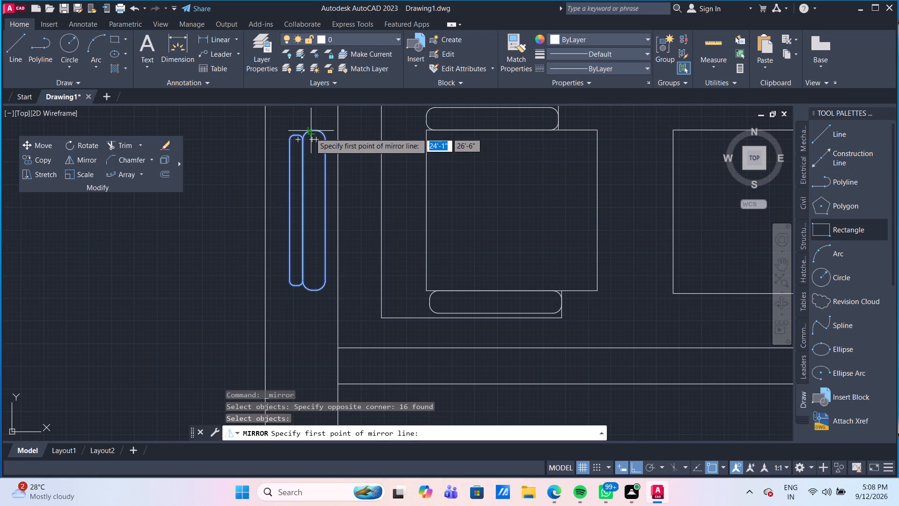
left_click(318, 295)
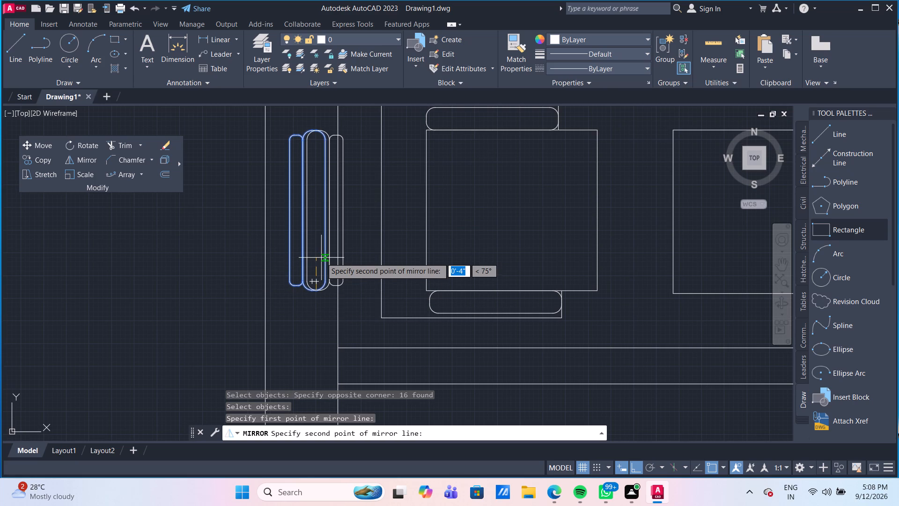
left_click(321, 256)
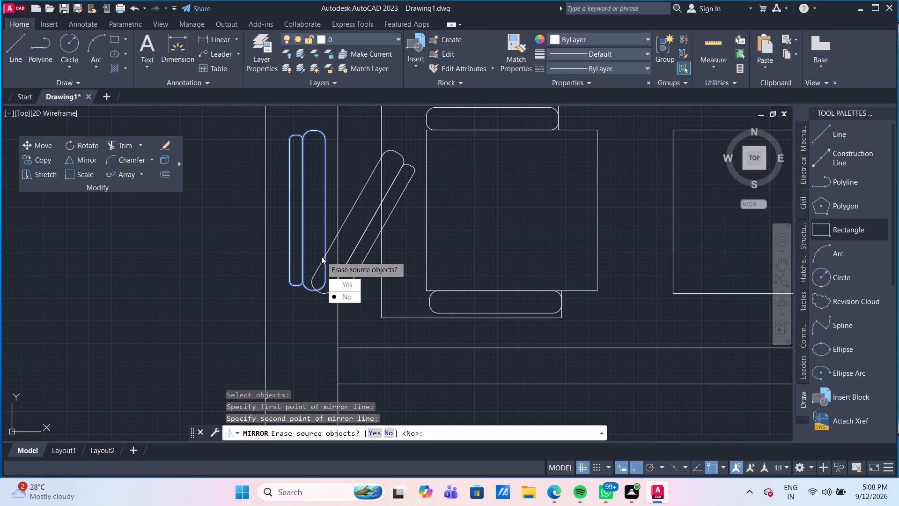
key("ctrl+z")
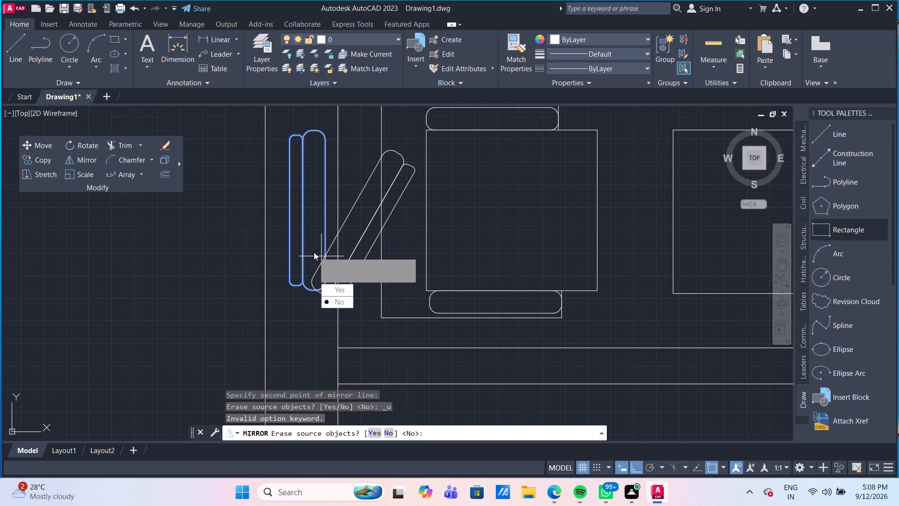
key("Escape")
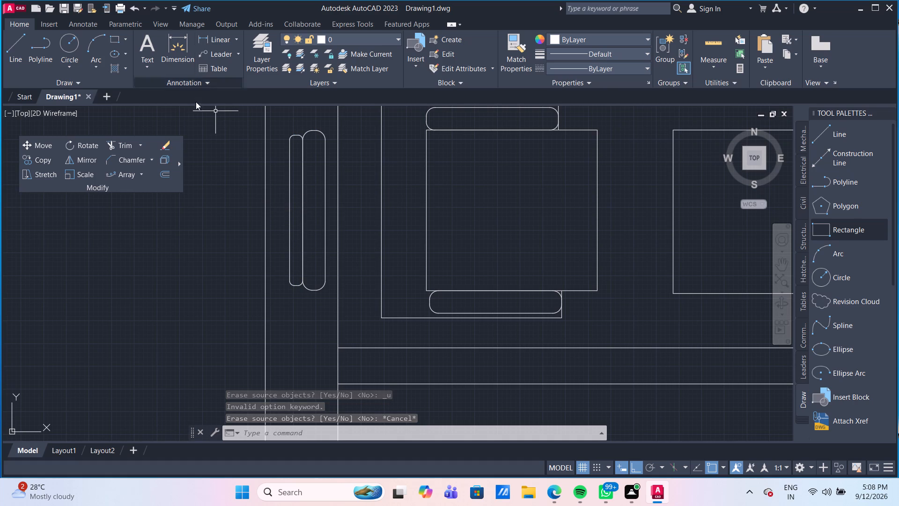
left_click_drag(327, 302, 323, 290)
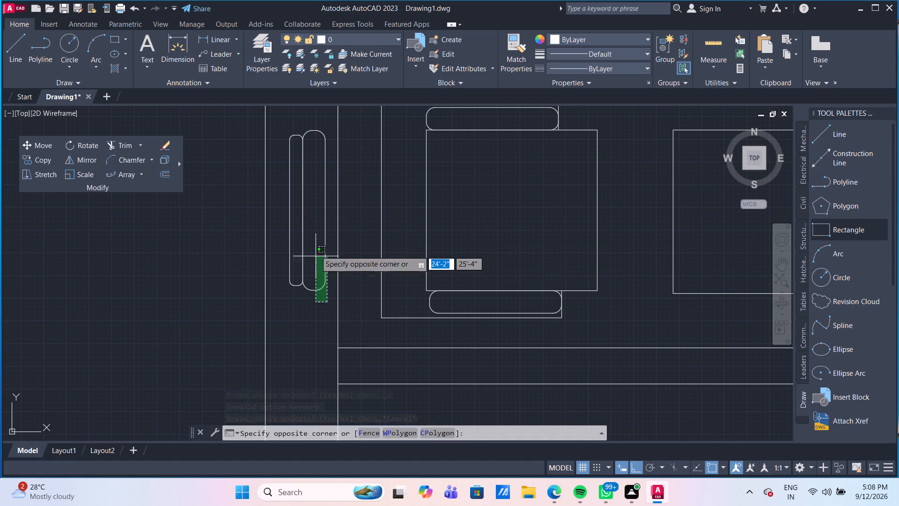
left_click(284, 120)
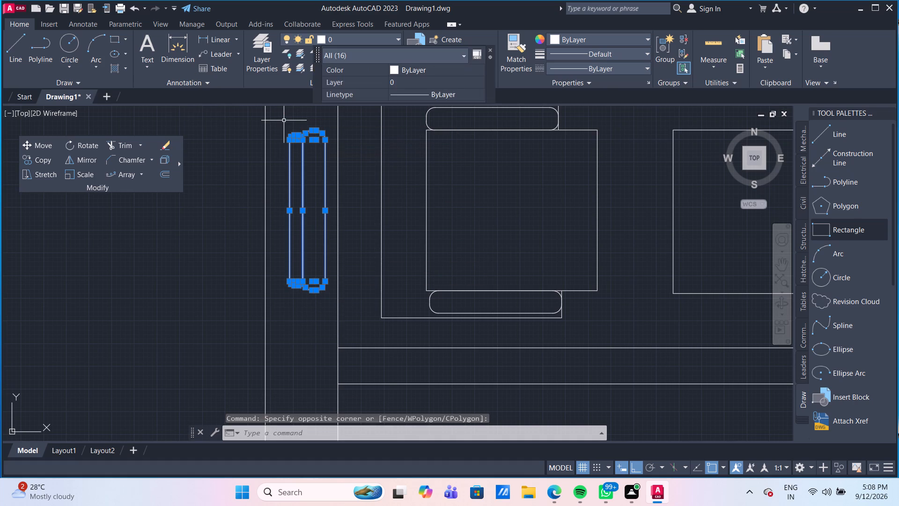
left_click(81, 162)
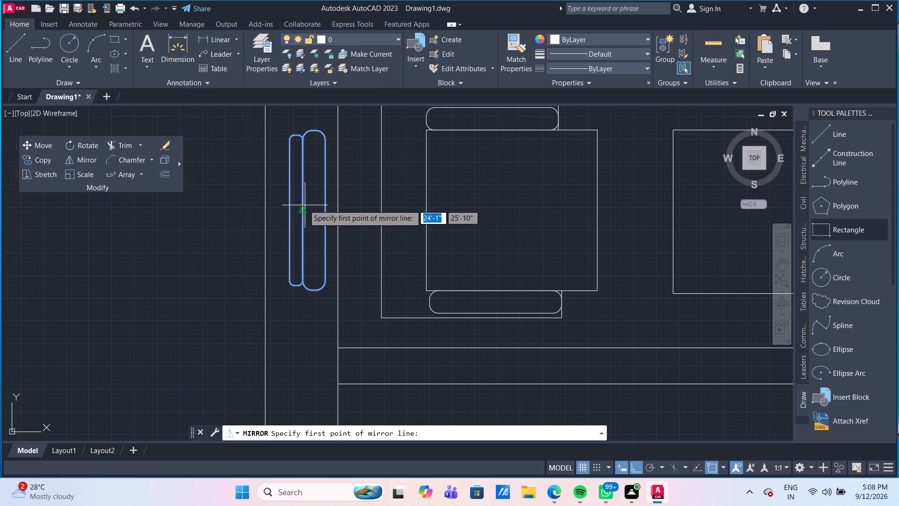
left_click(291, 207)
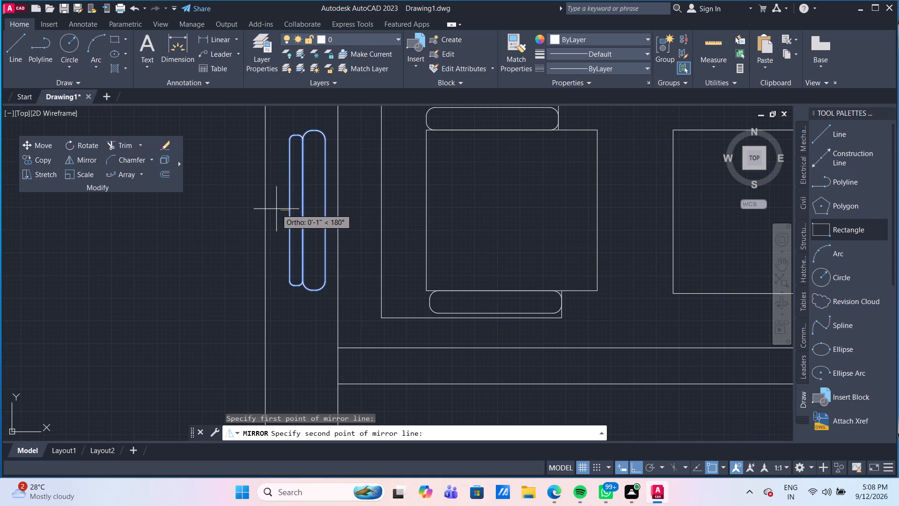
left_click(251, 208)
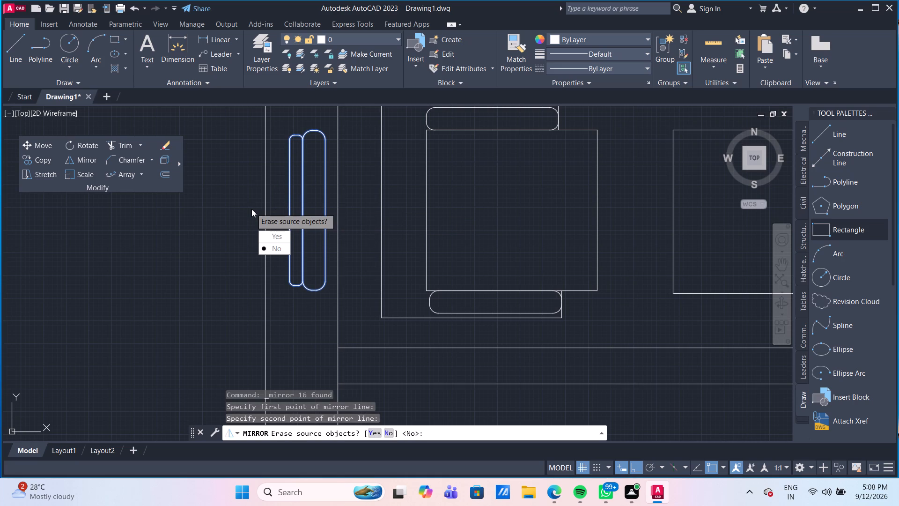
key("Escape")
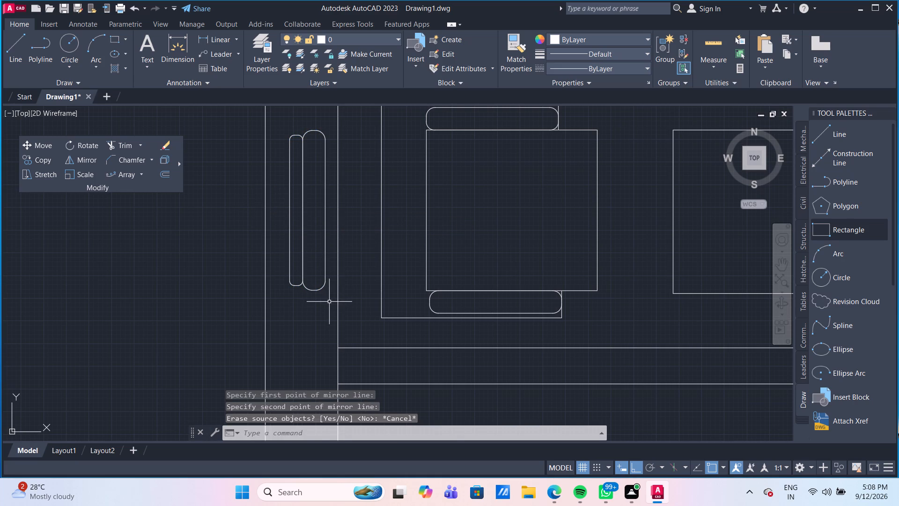
Move both rounded backrest strips straight back off the wall into the empty space beyond it.
left_click_drag(329, 302, 324, 288)
left_click(282, 127)
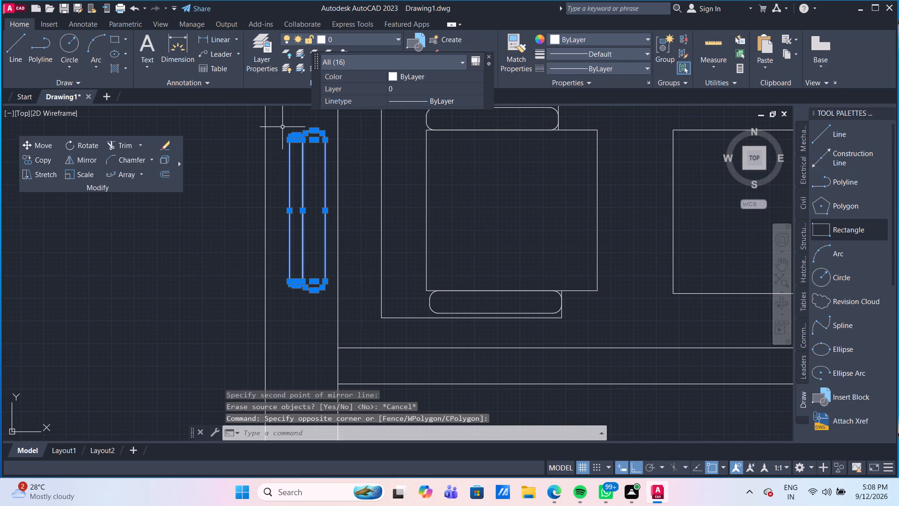
key("m")
key("Return")
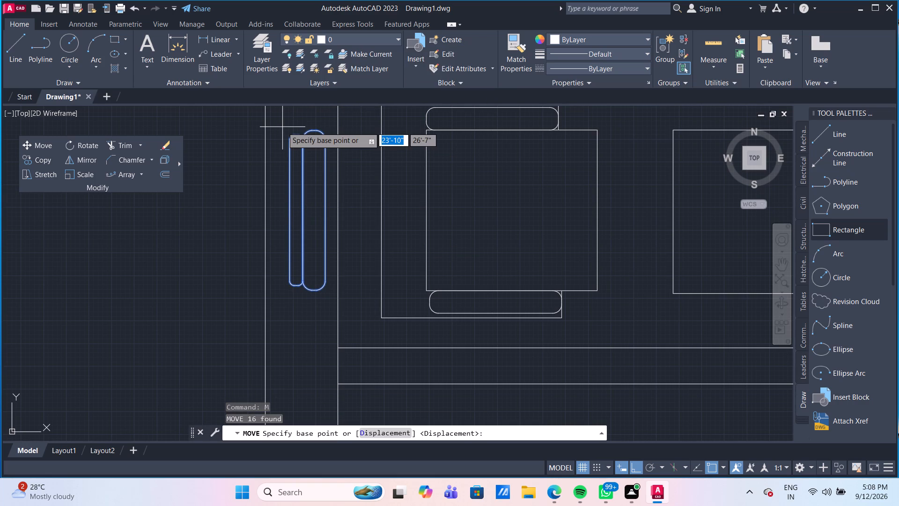
left_click(303, 208)
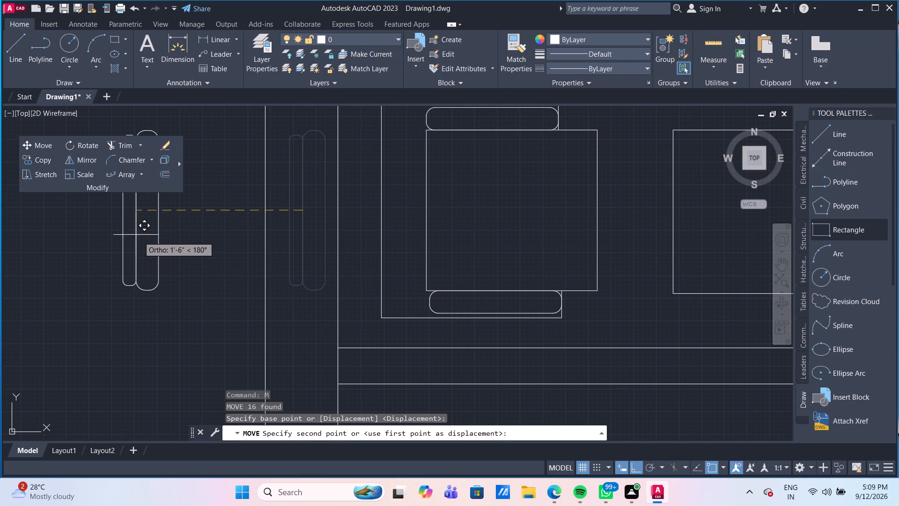
middle_click(155, 246)
left_click(195, 231)
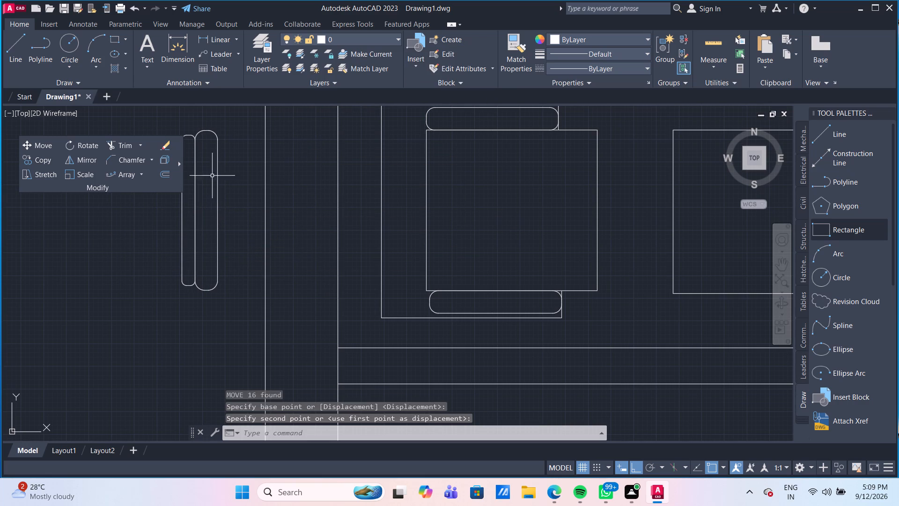
Mirror both rounded strips across a horizontal line through the midpoint of the thinner strip's outer edge, erasing the source objects.
middle_click_drag(233, 158, 443, 221)
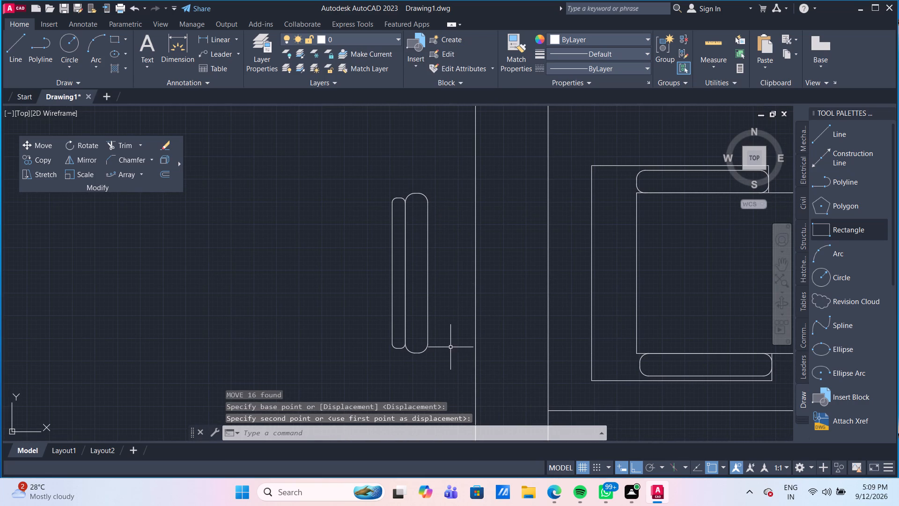
left_click_drag(438, 366, 407, 285)
left_click(360, 174)
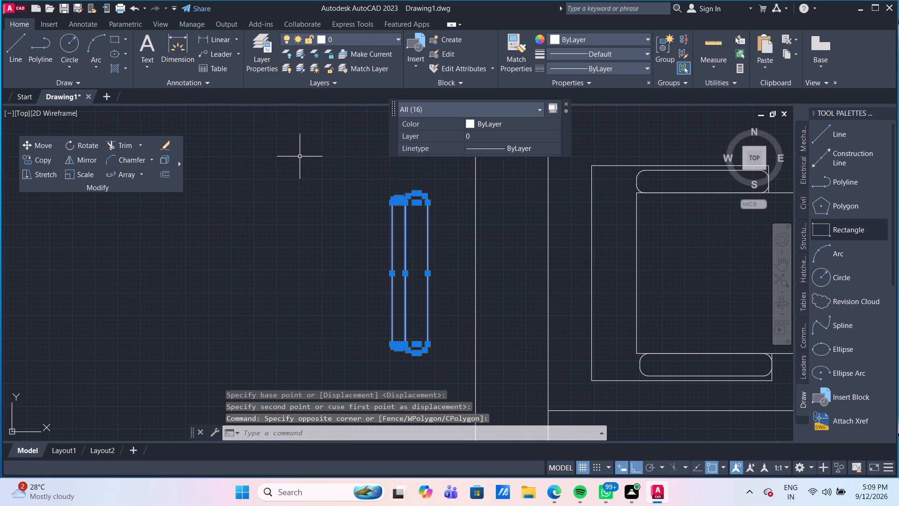
left_click(81, 156)
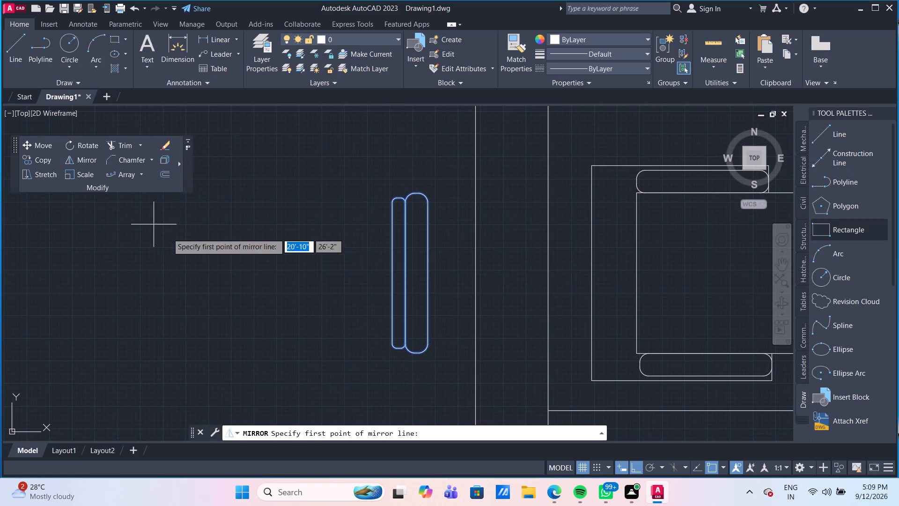
left_click(392, 277)
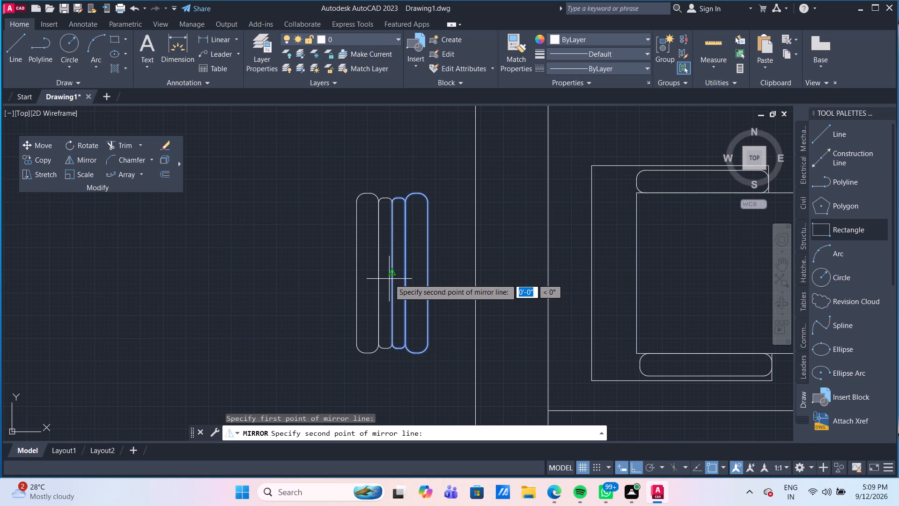
left_click(389, 279)
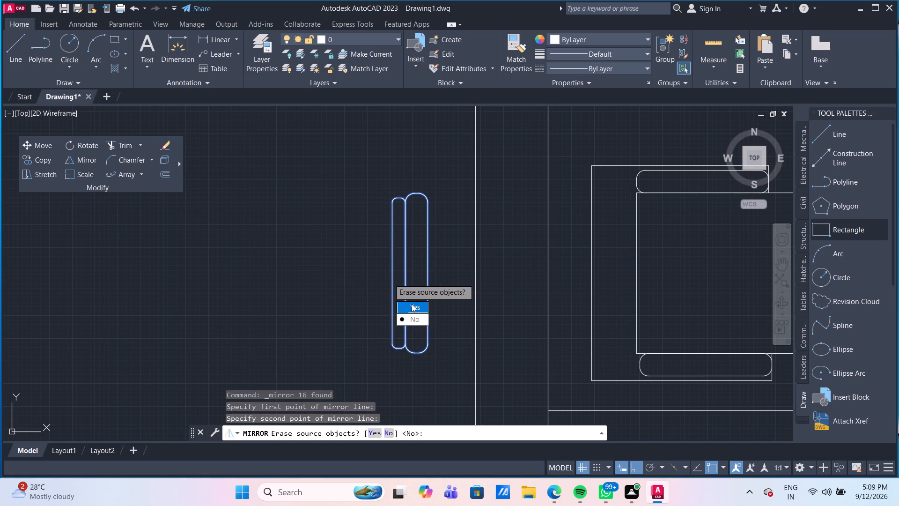
left_click_drag(412, 304, 389, 279)
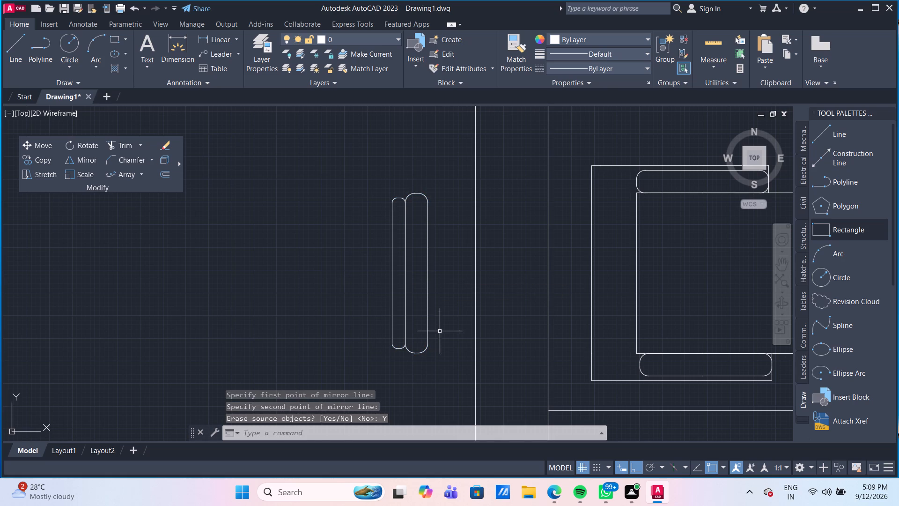
Mirror both rounded backrest strips across a vertical line through the thinner strip's outer edge, erasing the source objects.
left_click(437, 360)
left_click(366, 177)
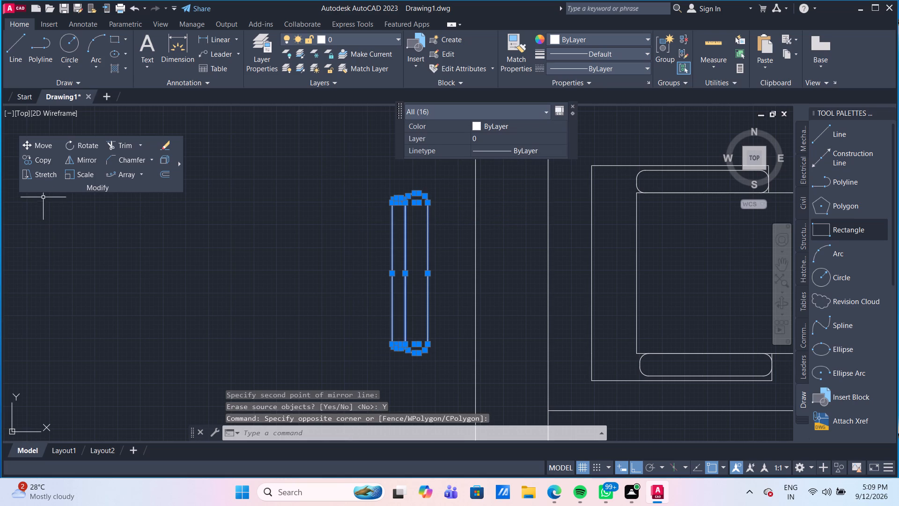
left_click(74, 162)
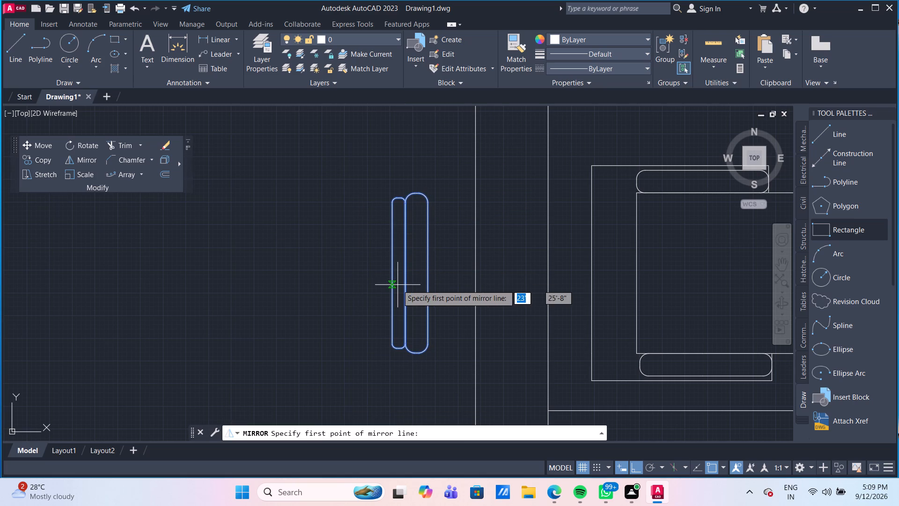
left_click(392, 270)
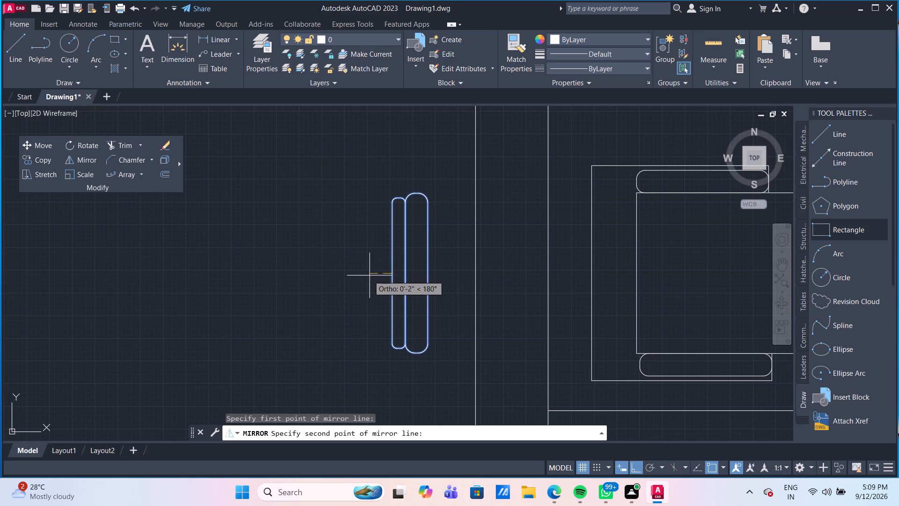
left_click(387, 228)
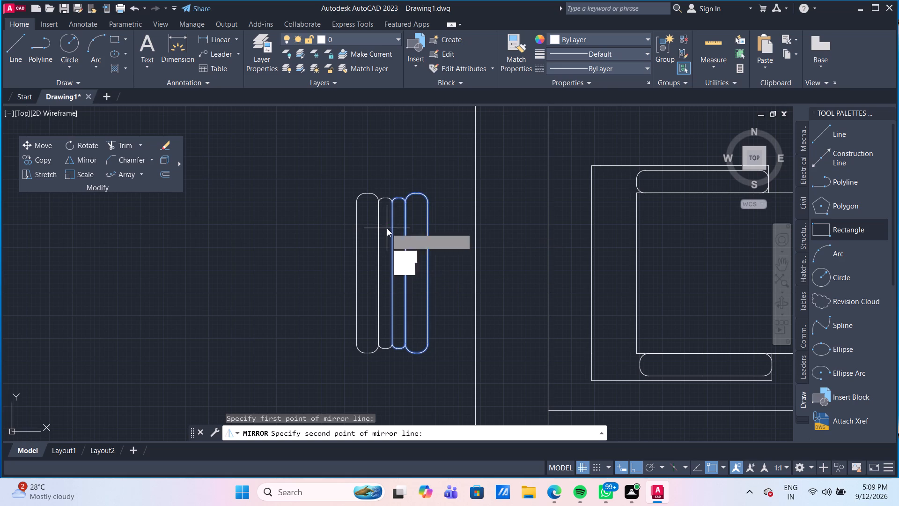
left_click_drag(411, 254, 387, 228)
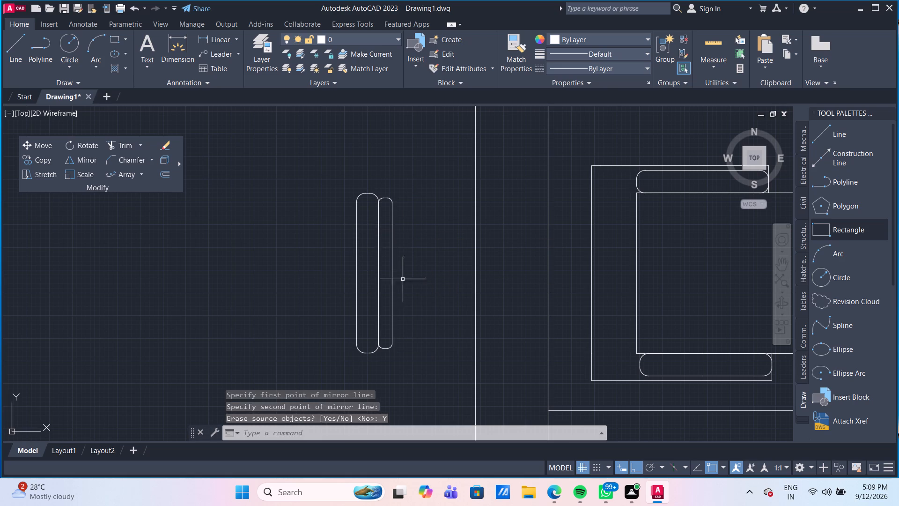
Move both rounded backrest strips horizontally about 2'-3" back into the armchair, placing the thinner strip against the seat's rear edge.
left_click_drag(400, 363, 379, 331)
left_click(331, 171)
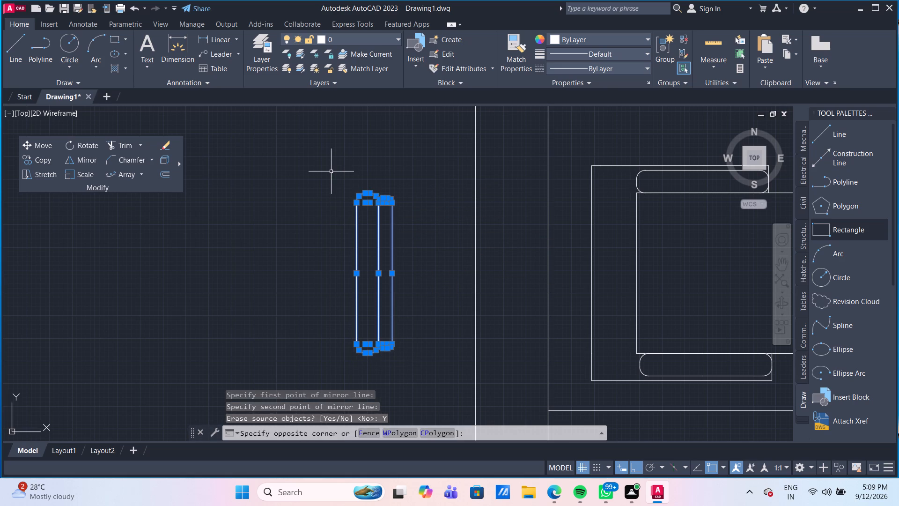
key("m")
key("Return")
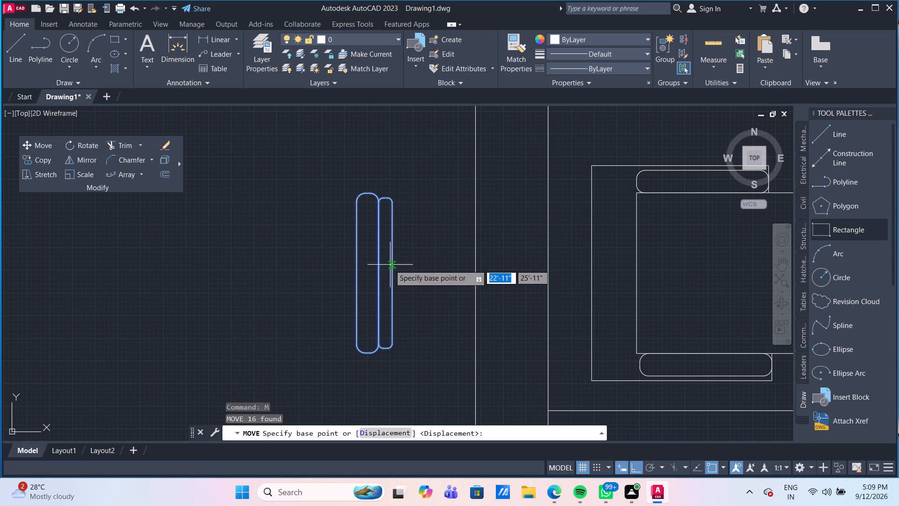
left_click(392, 277)
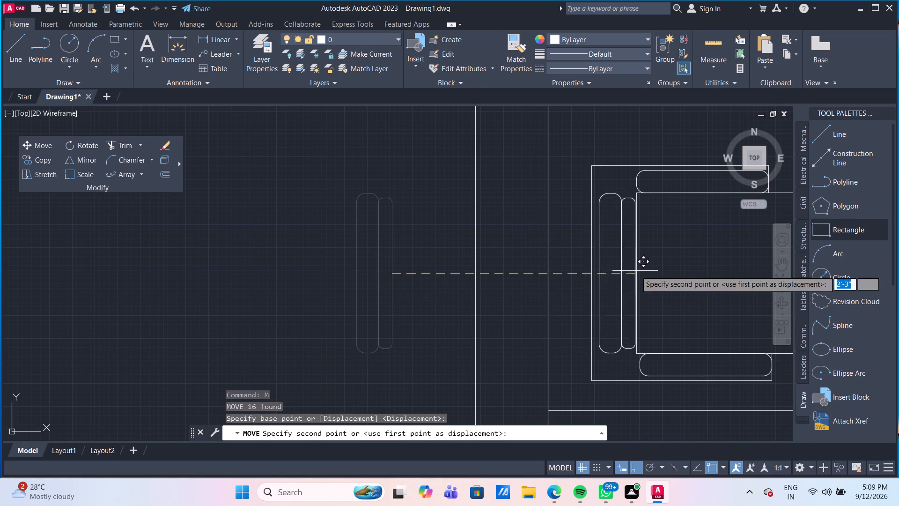
left_click(634, 272)
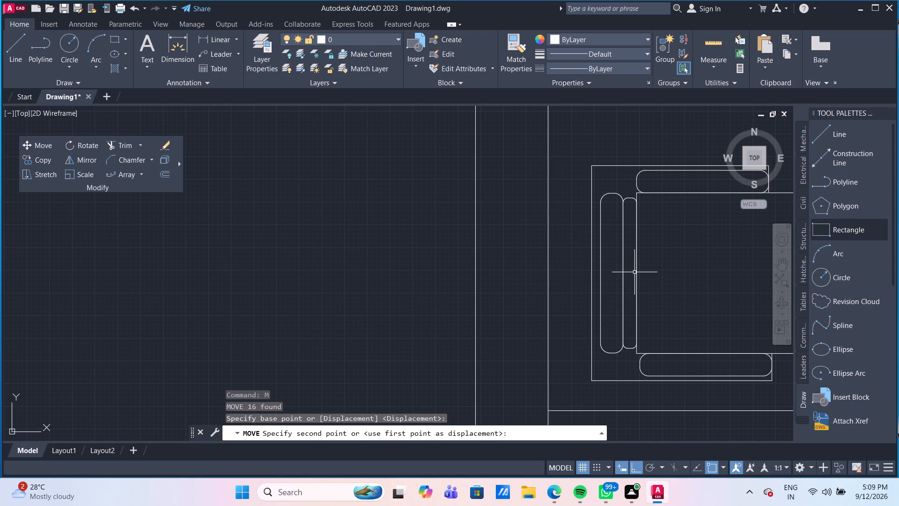
scroll(634, 274, "down", 4)
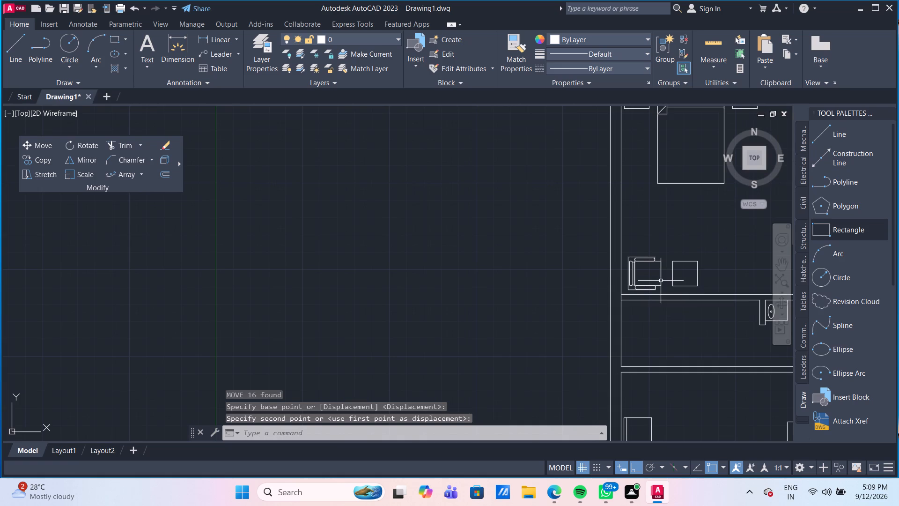
scroll(650, 243, "up", 2)
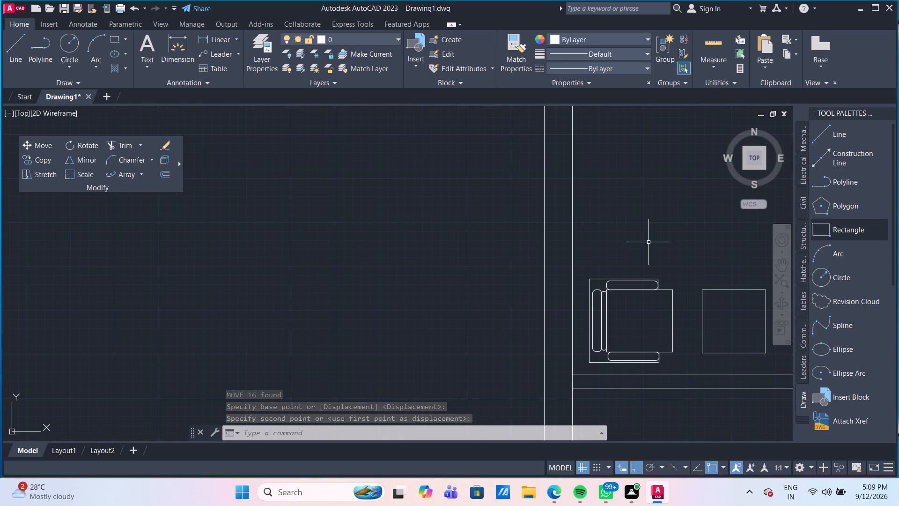
key("Escape")
Move the complete armchair and the square in front of it slightly up, away from the horizontal partition wall below them.
scroll(648, 242, "down", 5)
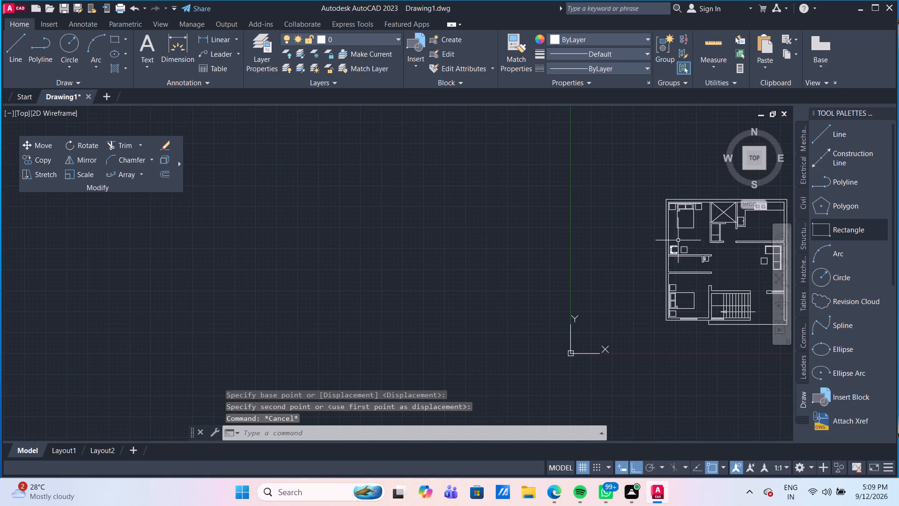
scroll(689, 240, "up", 4)
middle_click_drag(680, 249, 603, 229)
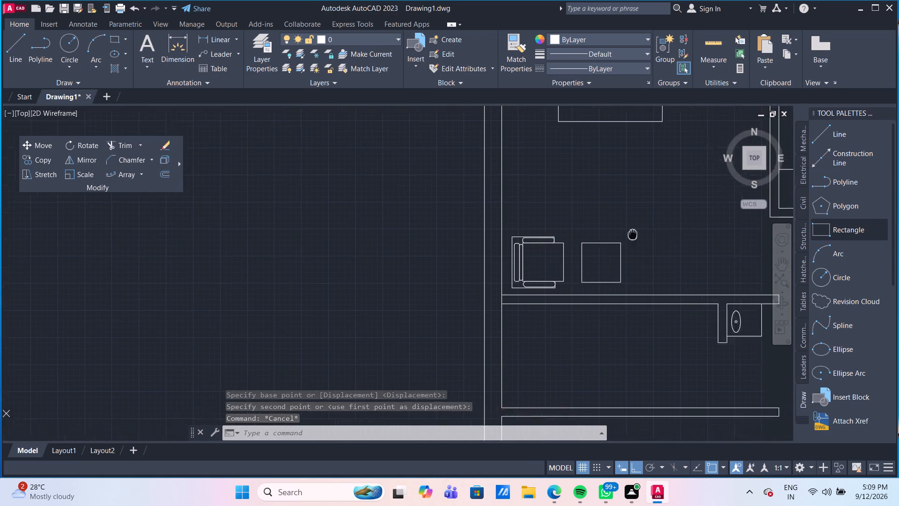
middle_click_drag(603, 229, 590, 229)
scroll(574, 249, "up", 1)
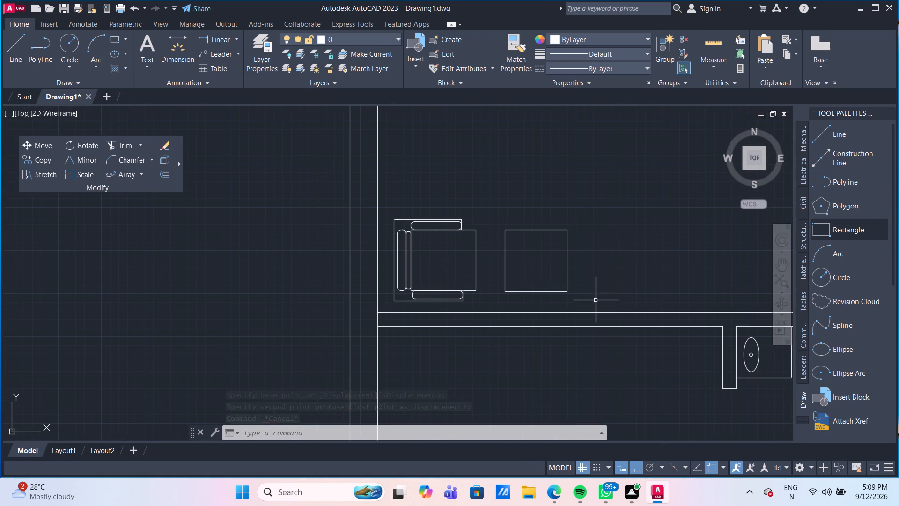
left_click(596, 303)
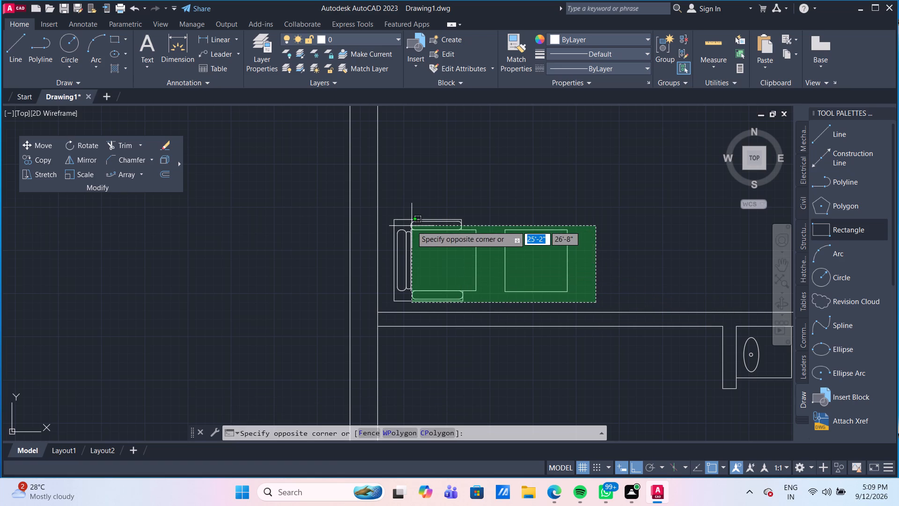
left_click(387, 212)
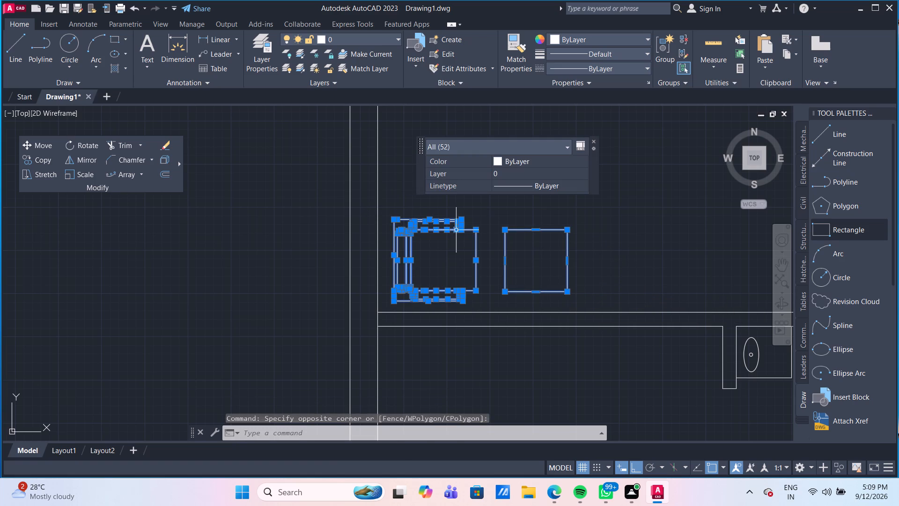
scroll(392, 299, "up", 2)
scroll(425, 298, "down", 2)
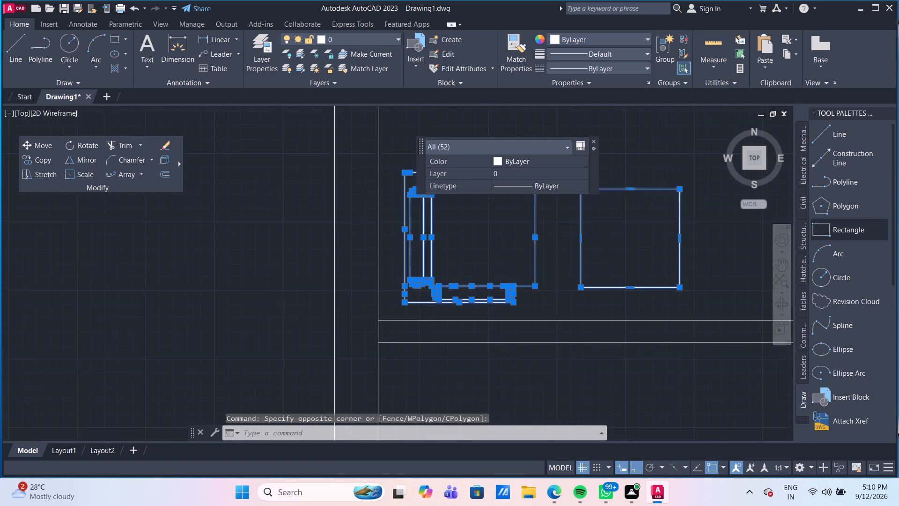
key("m")
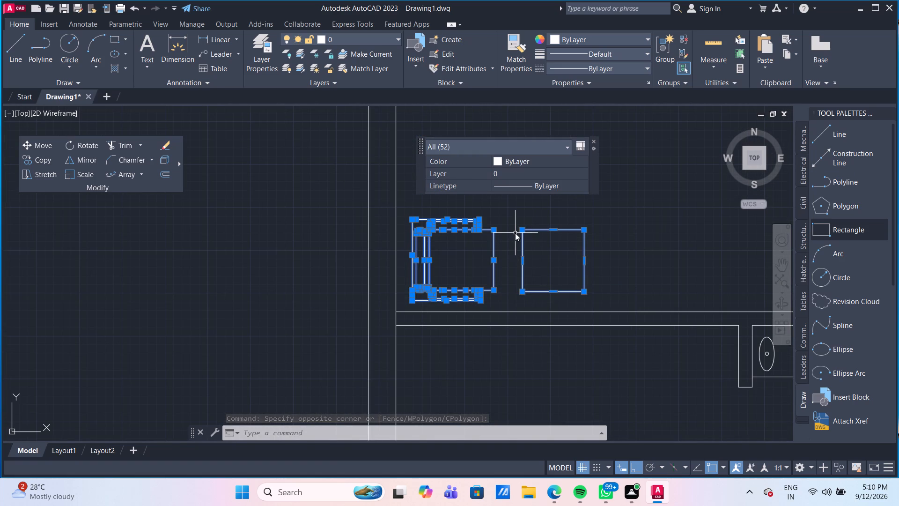
key("Return")
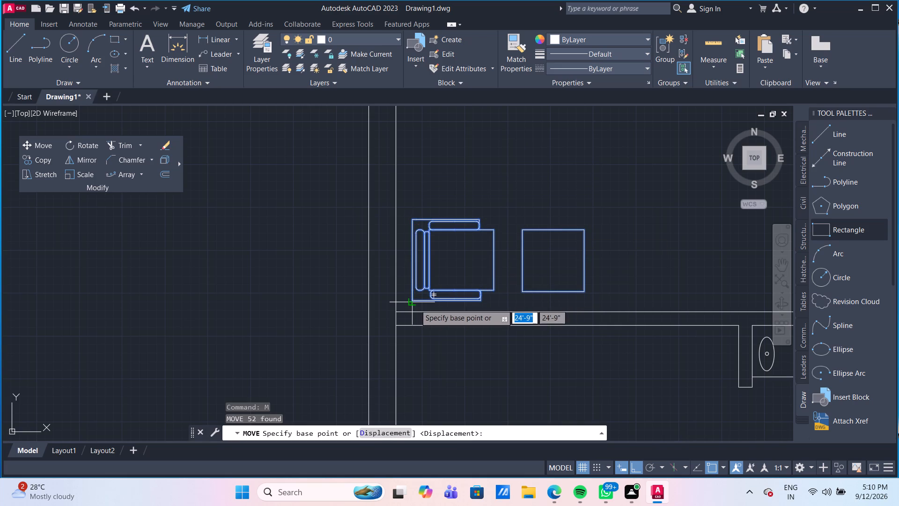
left_click(413, 304)
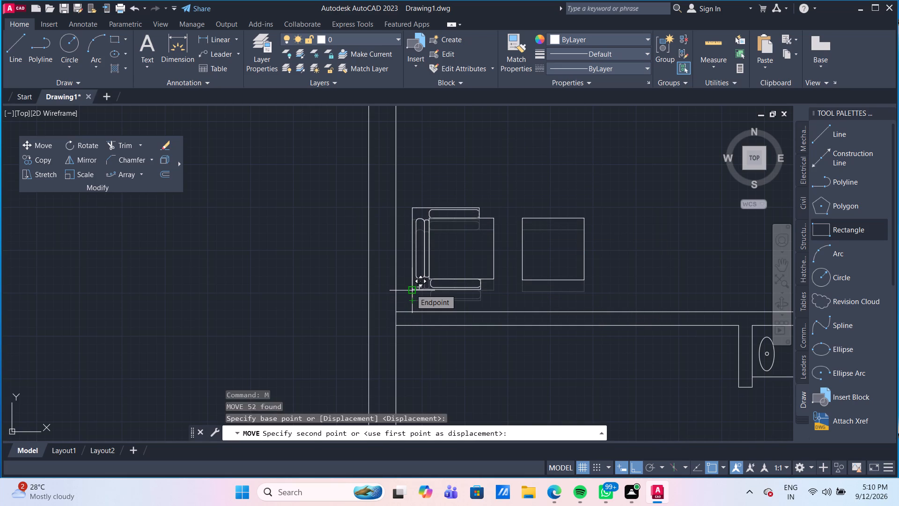
left_click(411, 289)
Move the armchair and the square together slightly away from the vertical outer wall behind the backrest.
scroll(574, 286, "down", 2)
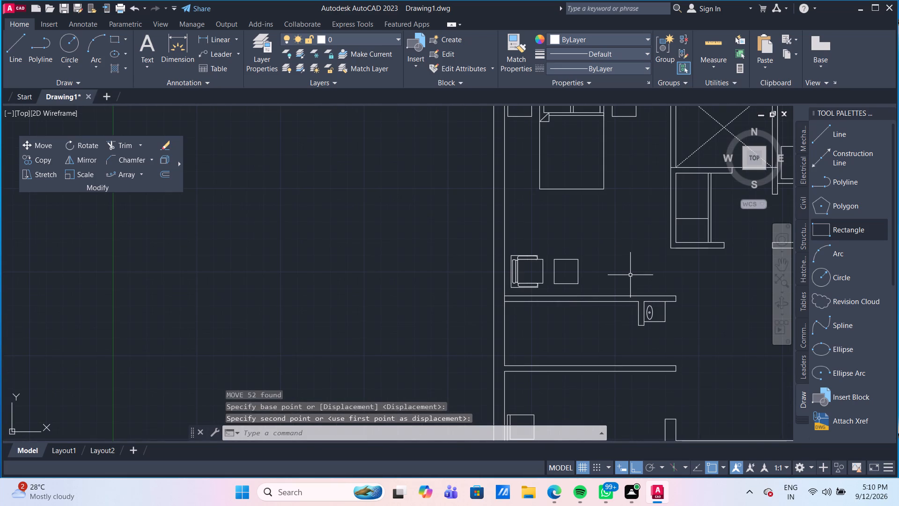
scroll(630, 275, "down", 1)
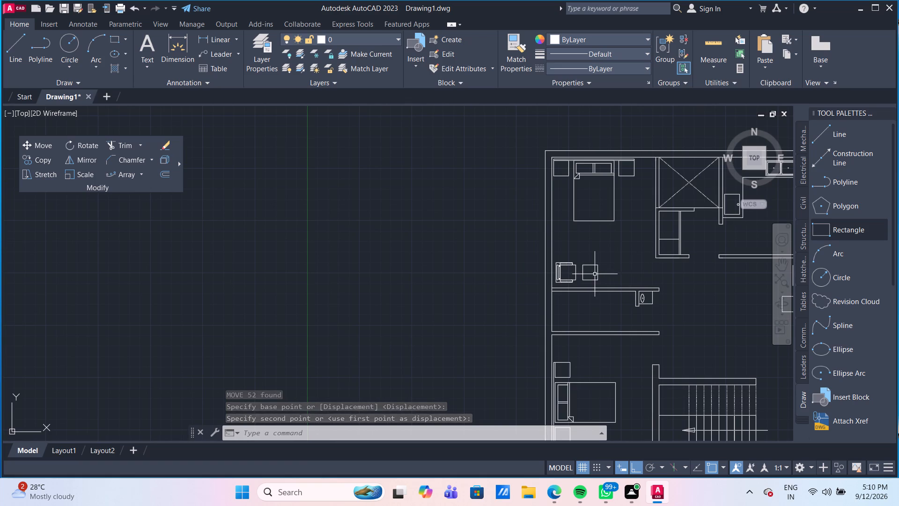
scroll(595, 274, "up", 2)
scroll(556, 286, "up", 2)
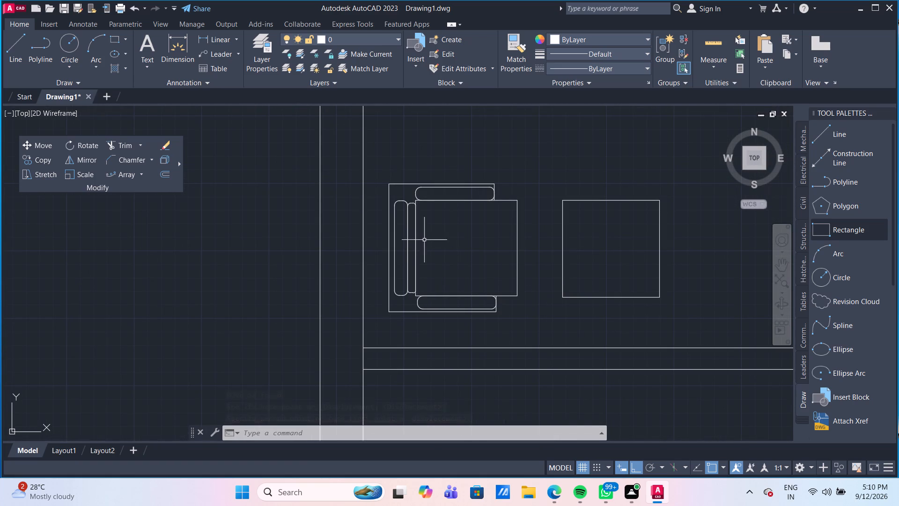
left_click(386, 176)
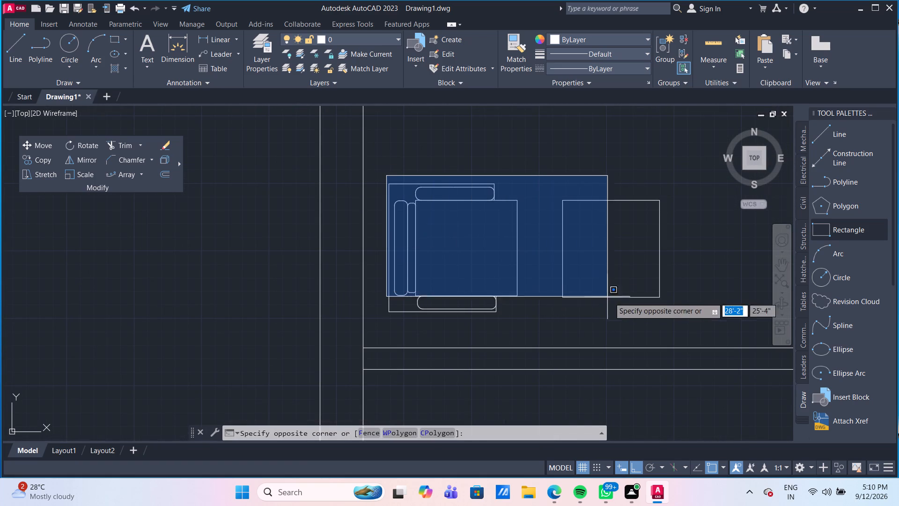
left_click(667, 326)
key("m")
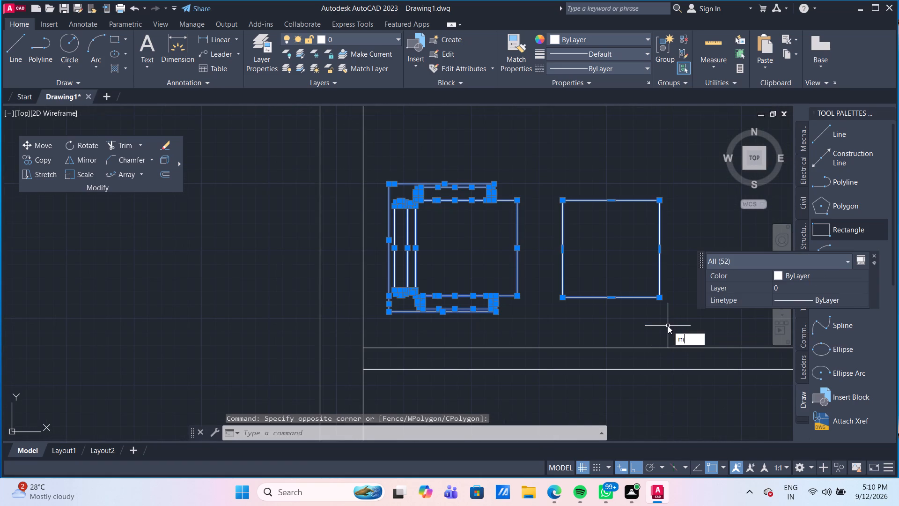
key("Return")
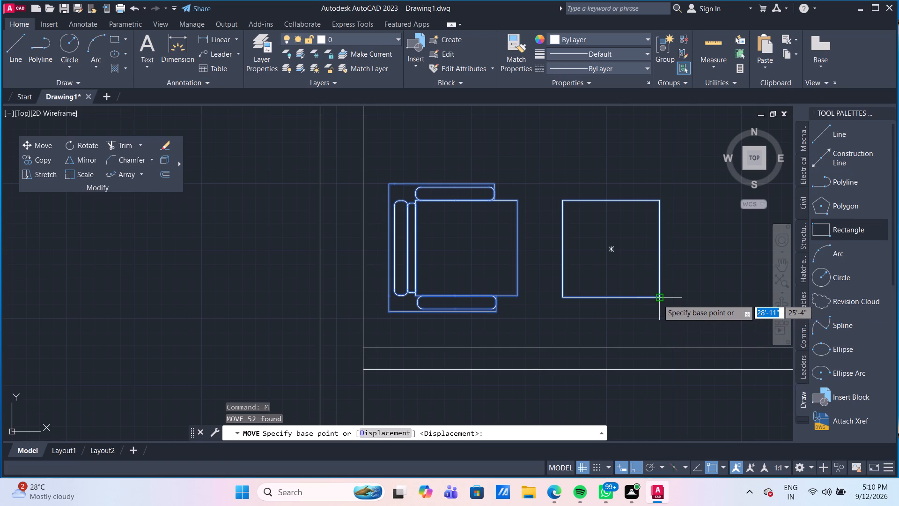
left_click(658, 299)
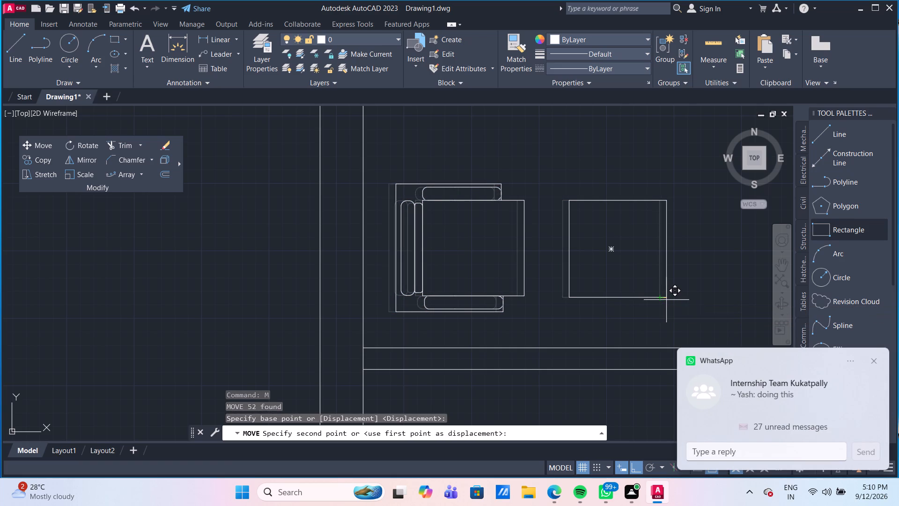
left_click(667, 300)
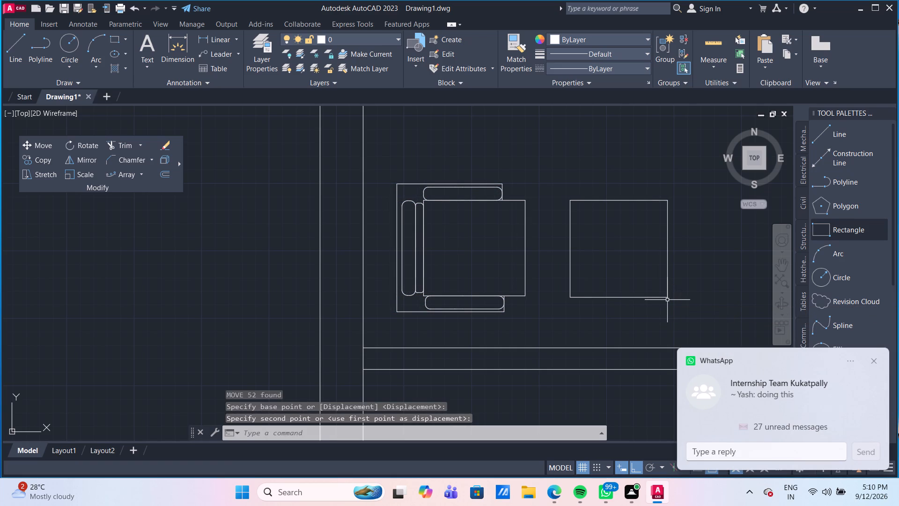
Dismiss the chat notification covering the drawing and bring the bedroom with the armchair into view.
scroll(661, 331, "down", 2)
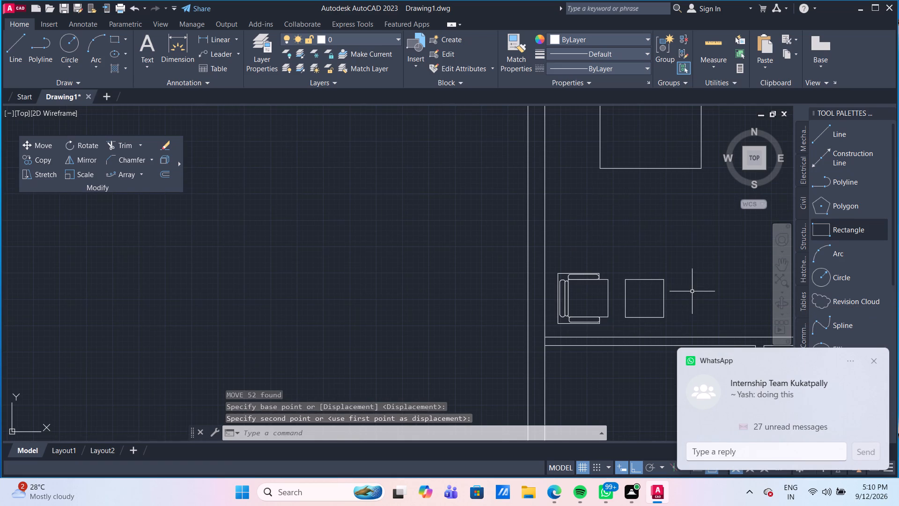
scroll(692, 291, "down", 1)
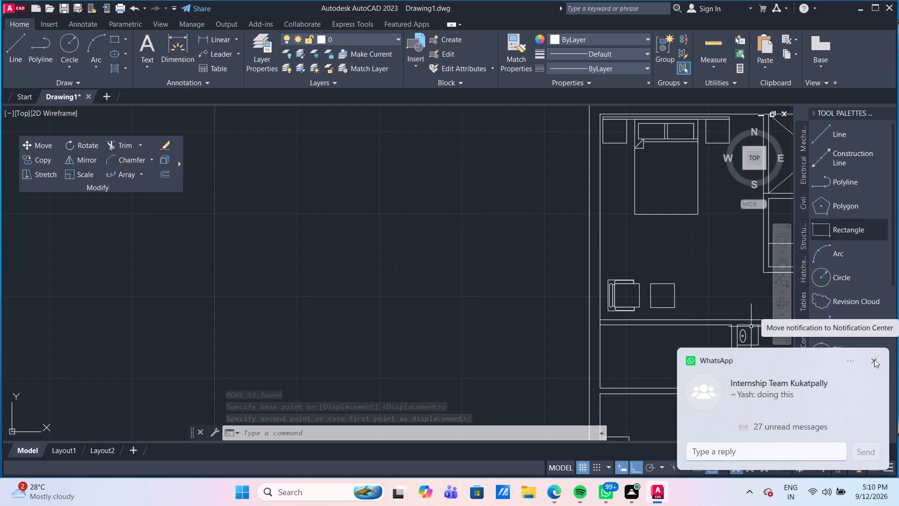
left_click(874, 359)
middle_click_drag(726, 277, 617, 274)
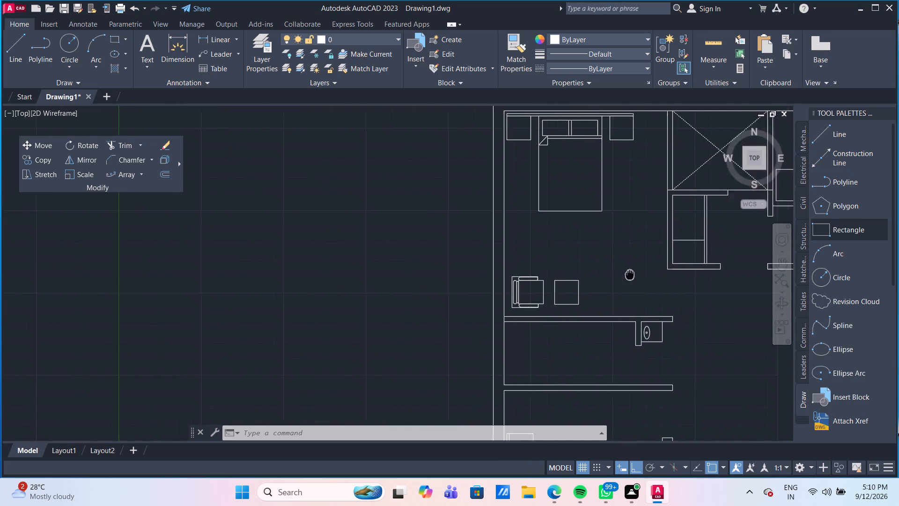
middle_click_drag(617, 274, 493, 291)
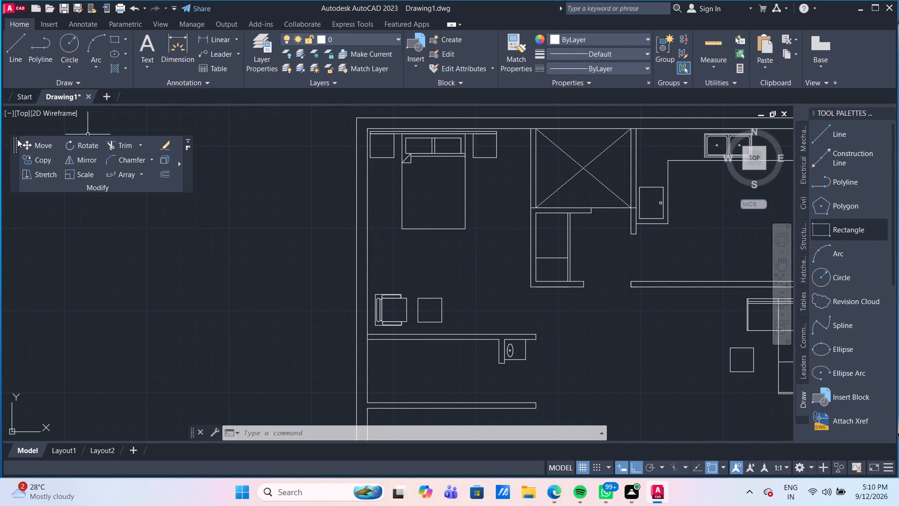
Dock the floating Modify panel back into the ribbon between the Draw and Annotation panels.
left_click_drag(14, 148, 35, 48)
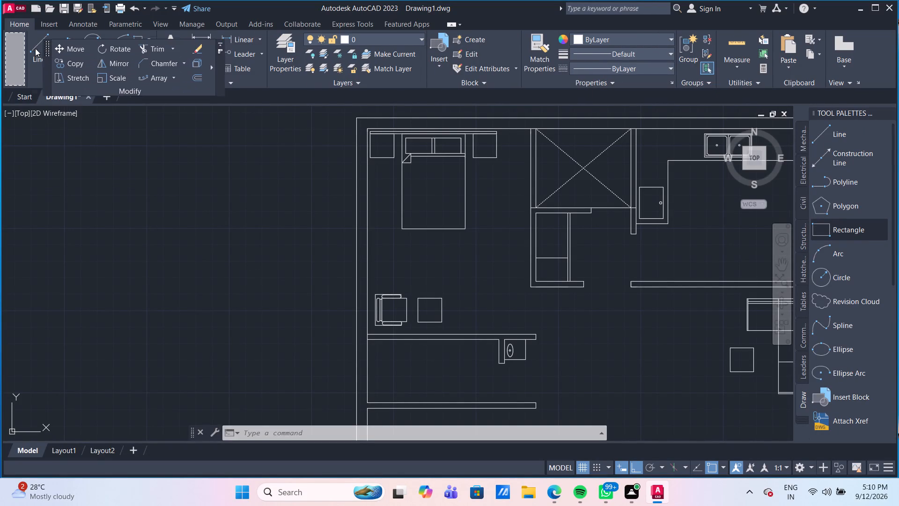
left_click_drag(35, 48, 18, 47)
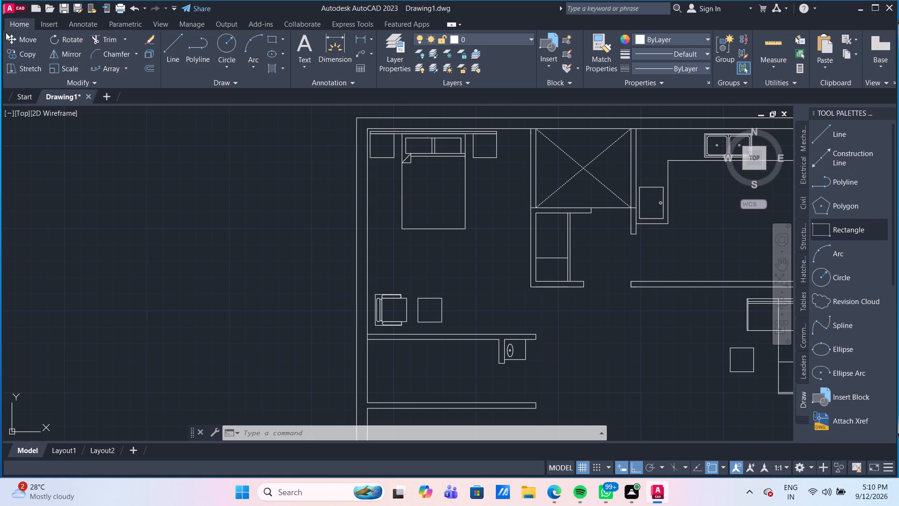
left_click_drag(6, 32, 120, 38)
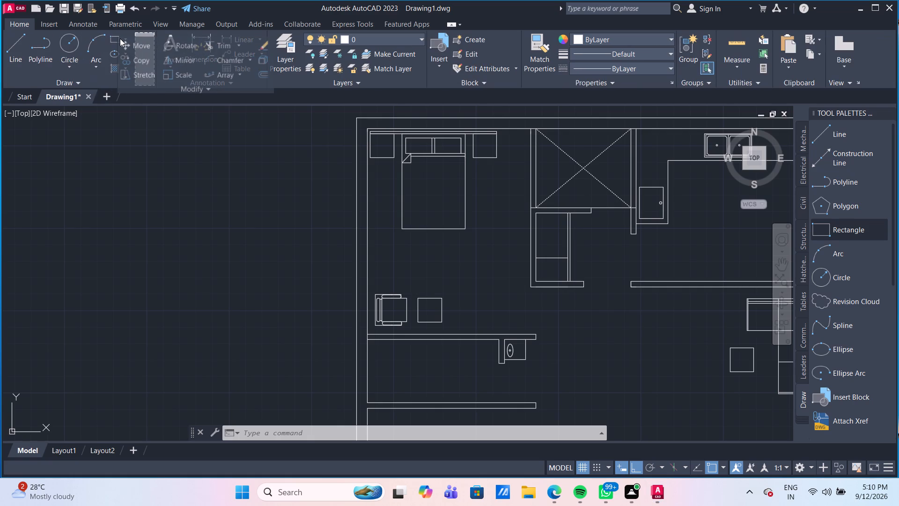
left_click_drag(120, 38, 137, 42)
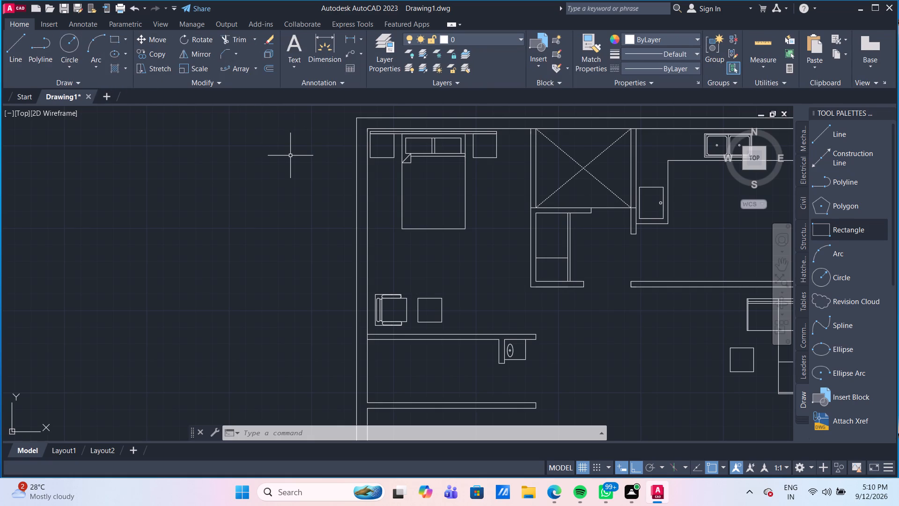
Move the square table in the living room about 1'-1" horizontally toward the L-shaped sofa.
scroll(306, 204, "down", 3)
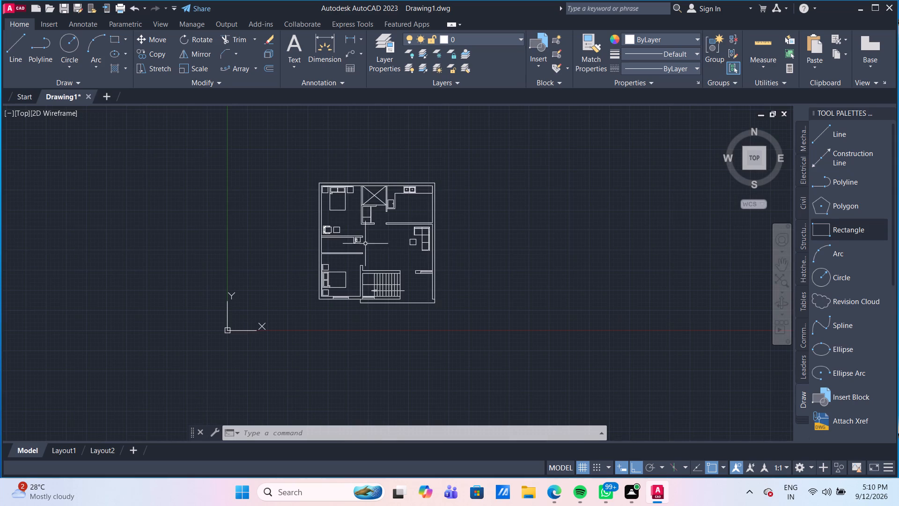
scroll(369, 246, "up", 2)
middle_click_drag(408, 237, 408, 238)
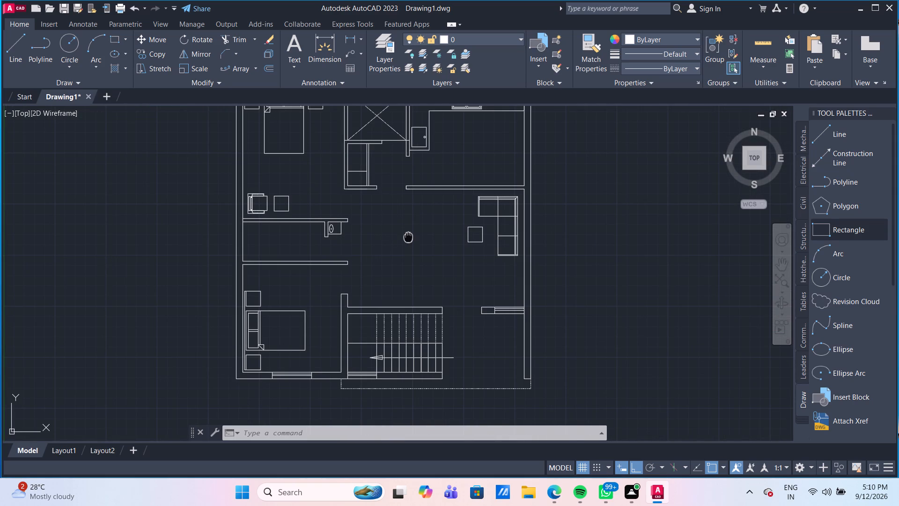
middle_click_drag(408, 238, 391, 242)
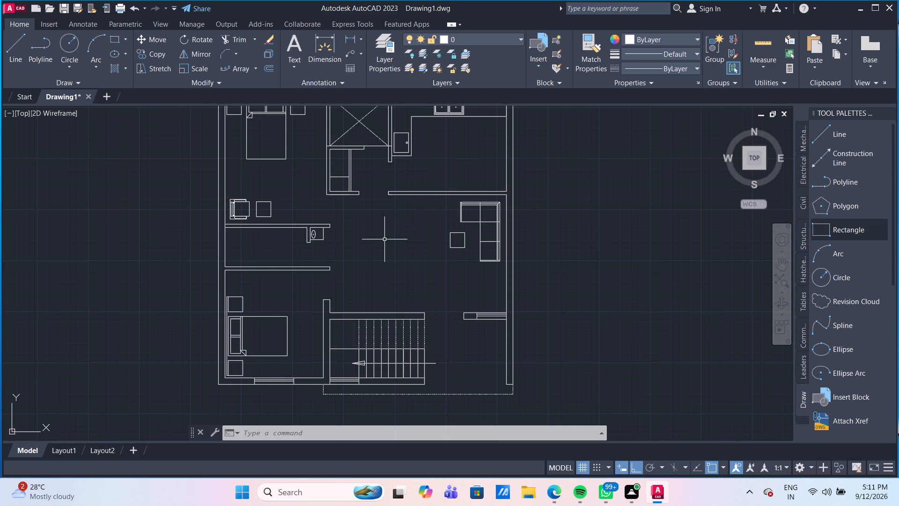
scroll(497, 221, "up", 1)
scroll(451, 231, "up", 1)
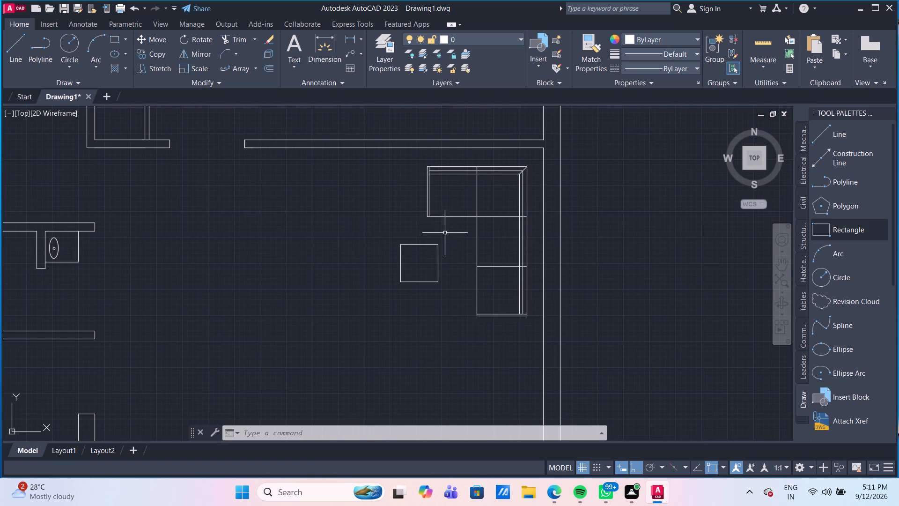
left_click_drag(397, 236, 413, 248)
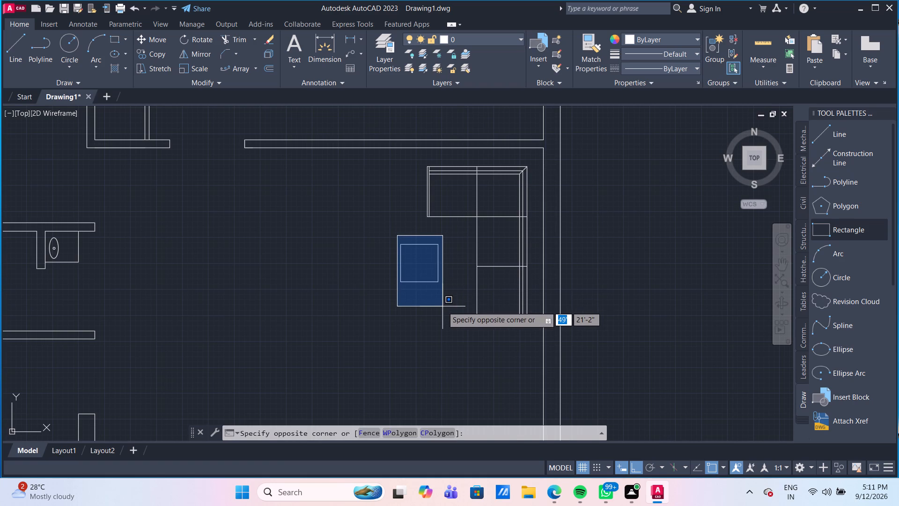
left_click(442, 306)
key("m")
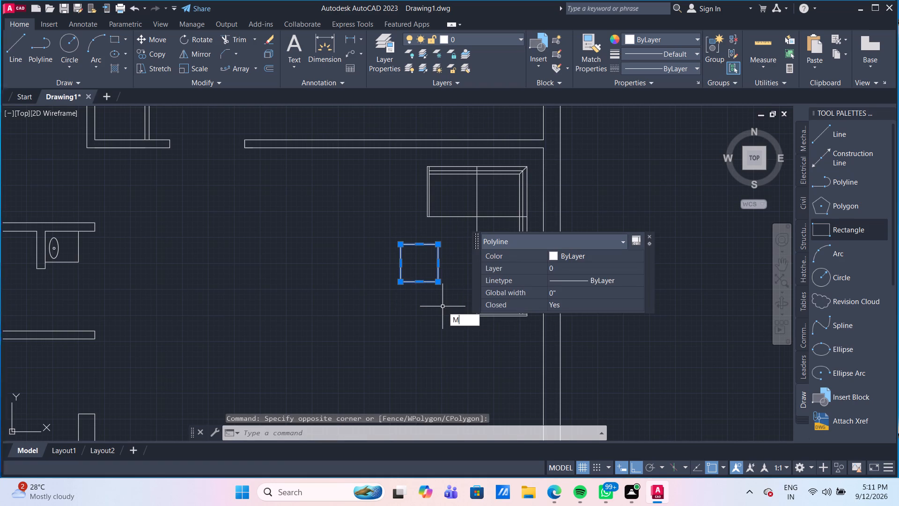
key("Return")
left_click(440, 280)
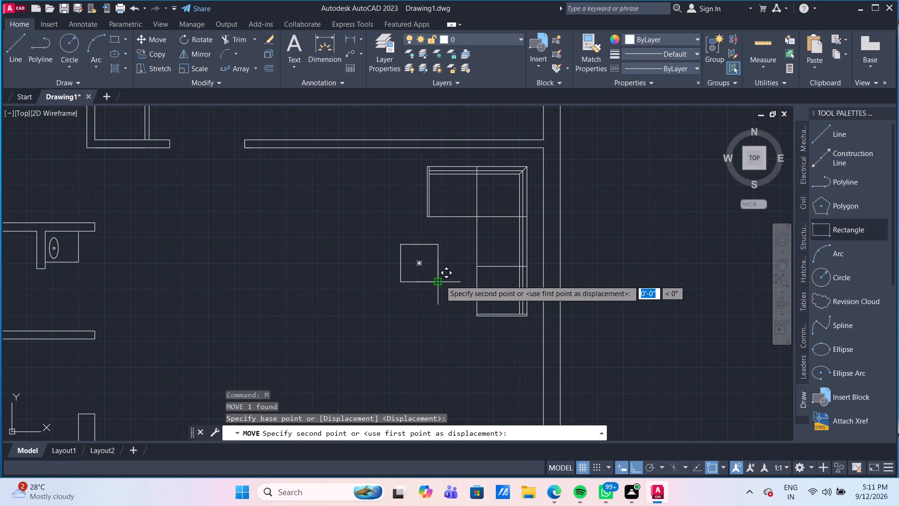
left_click(465, 282)
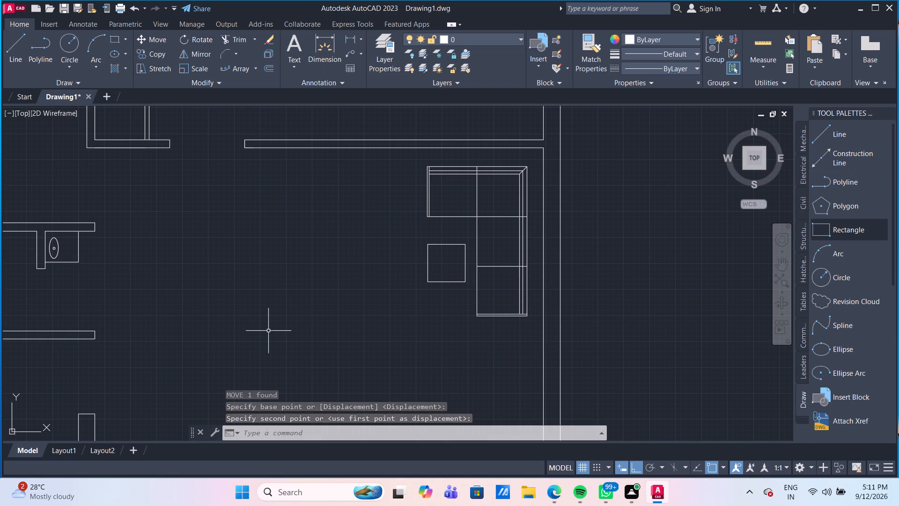
Draw a 3" line straight down from the lower end corner of the partition above the lower bedroom's doorway.
scroll(268, 331, "down", 3)
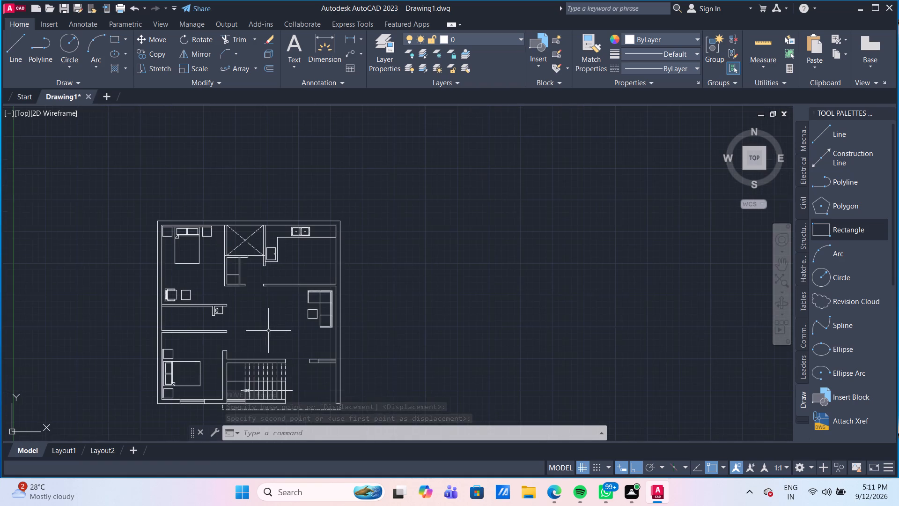
scroll(263, 327, "up", 2)
scroll(263, 327, "down", 2)
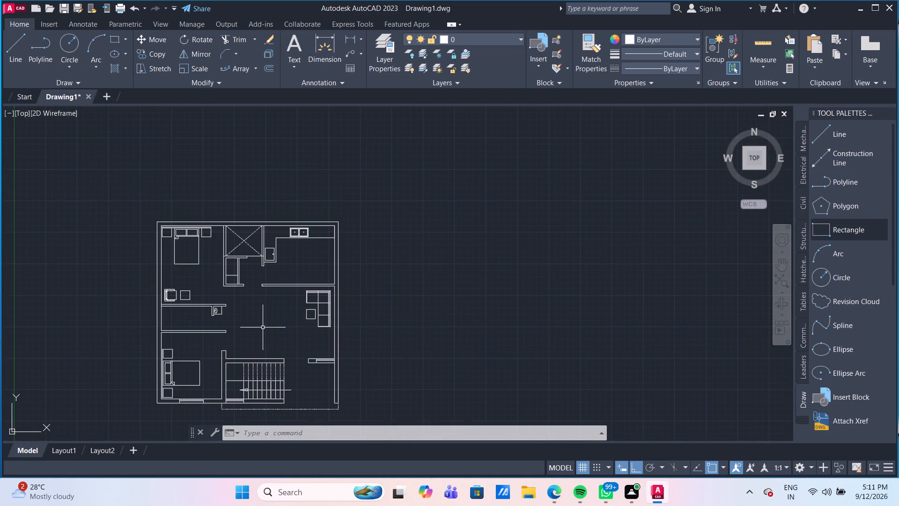
scroll(263, 327, "down", 1)
scroll(242, 393, "up", 2)
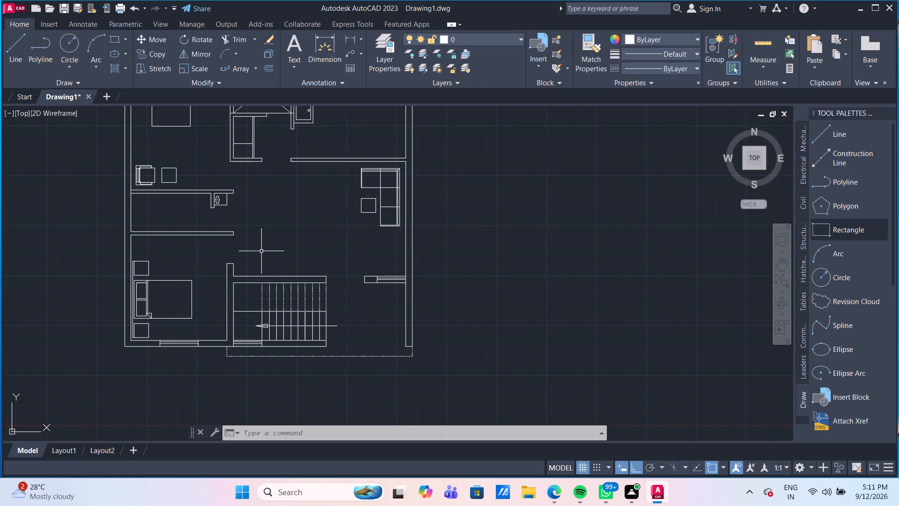
scroll(224, 247, "up", 3)
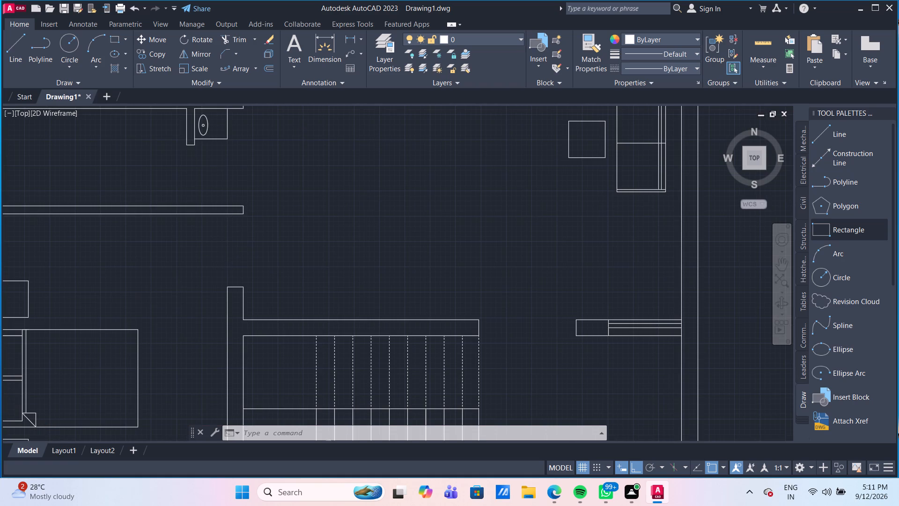
middle_click_drag(232, 239, 240, 215)
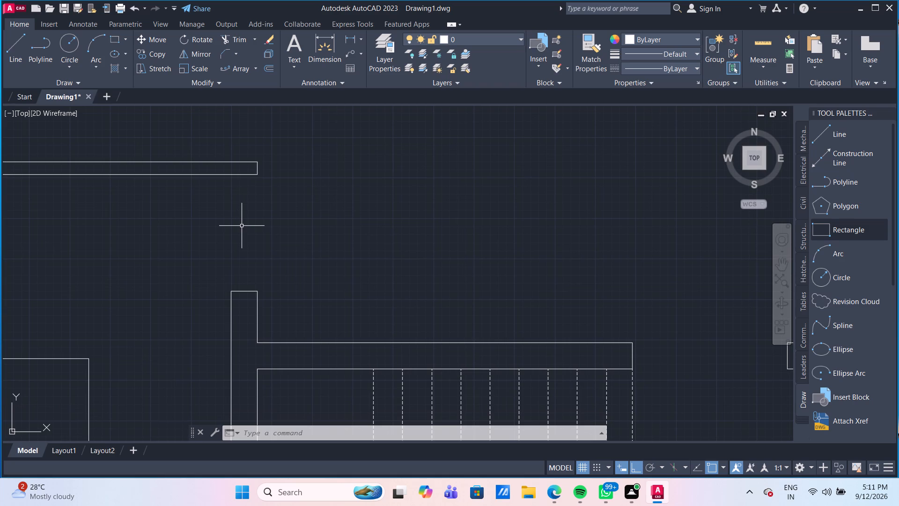
left_click(21, 39)
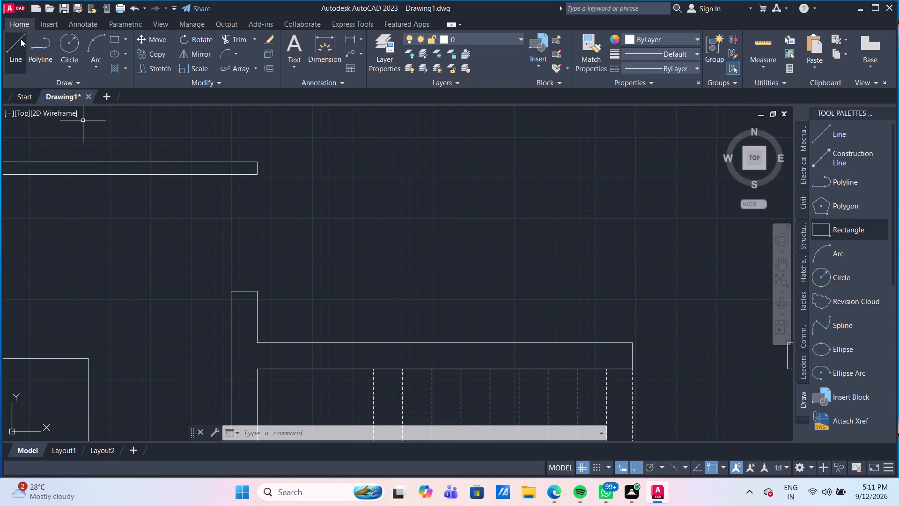
left_click(258, 172)
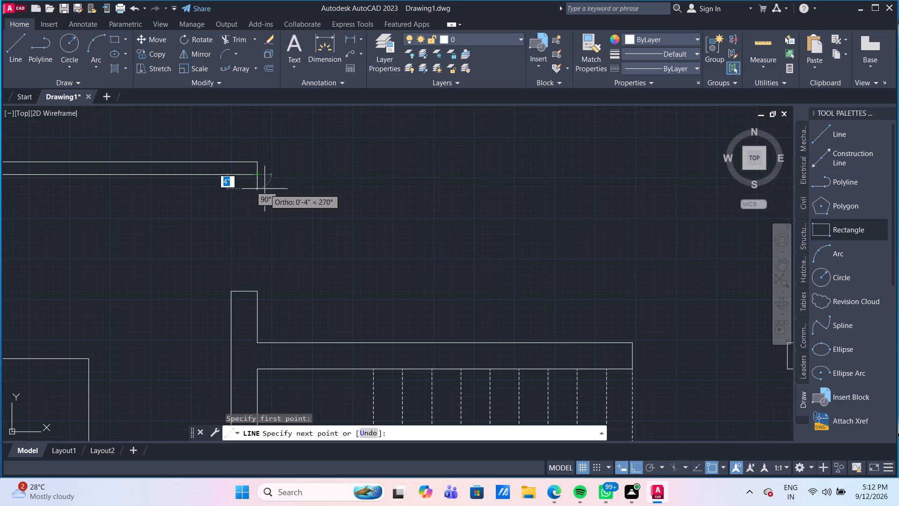
type("3\"")
key("Return")
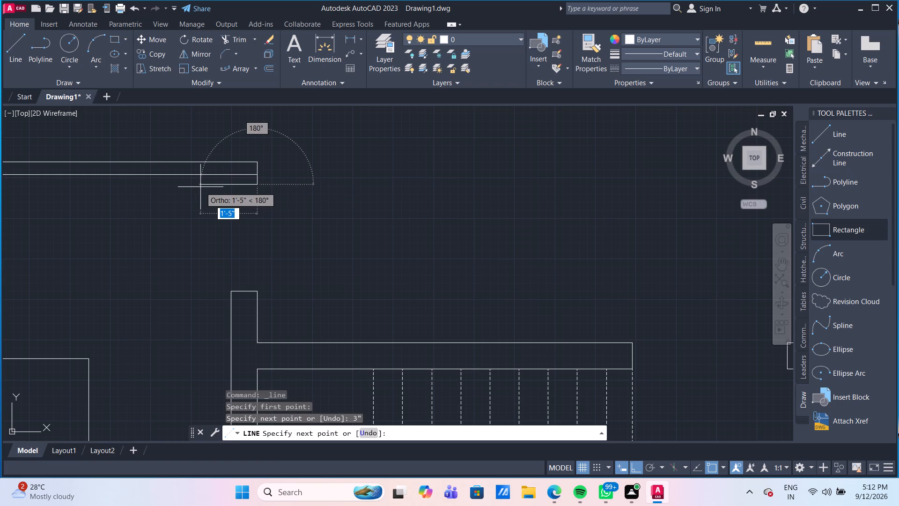
Continue the line into a thin door strip below the partition, 2'6" long and 1" thick, closed back at the 3" line's end.
type("2'6\"")
key("Return")
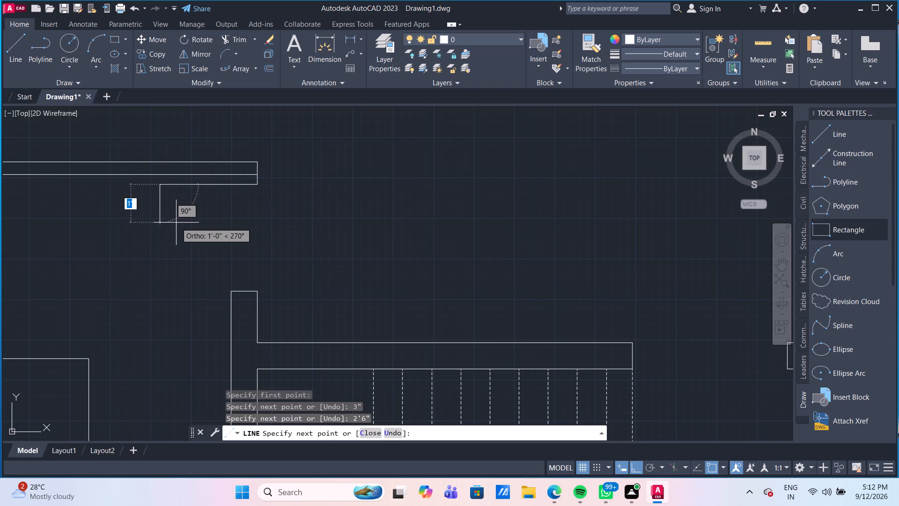
key("1")
key("shift+quotedbl")
key("Return")
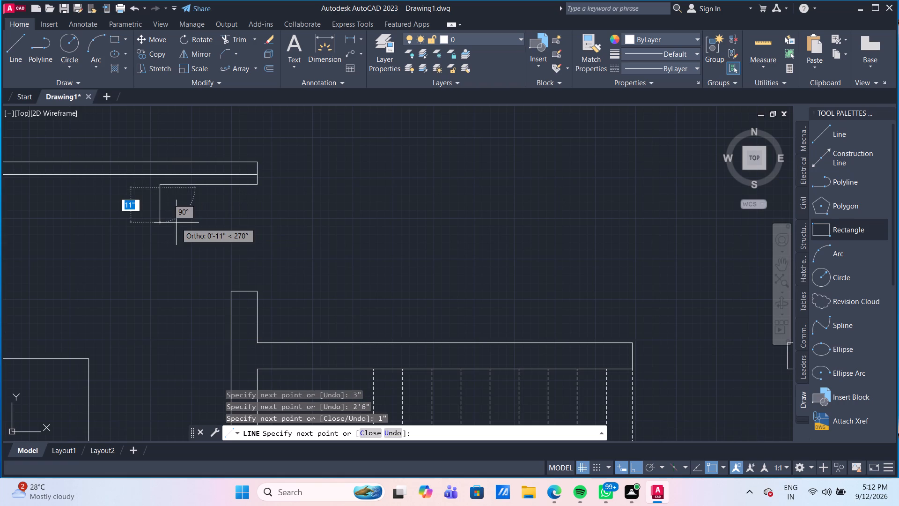
scroll(256, 188, "up", 2)
left_click(256, 188)
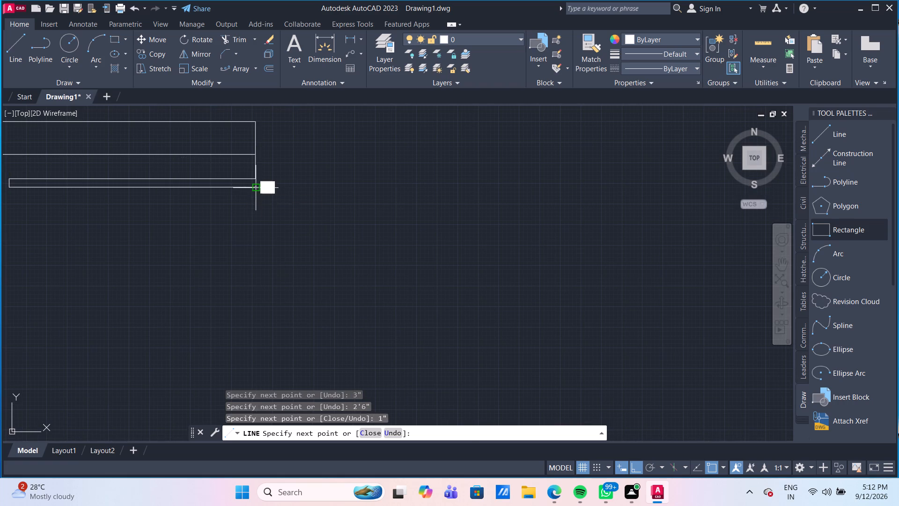
left_click(251, 179)
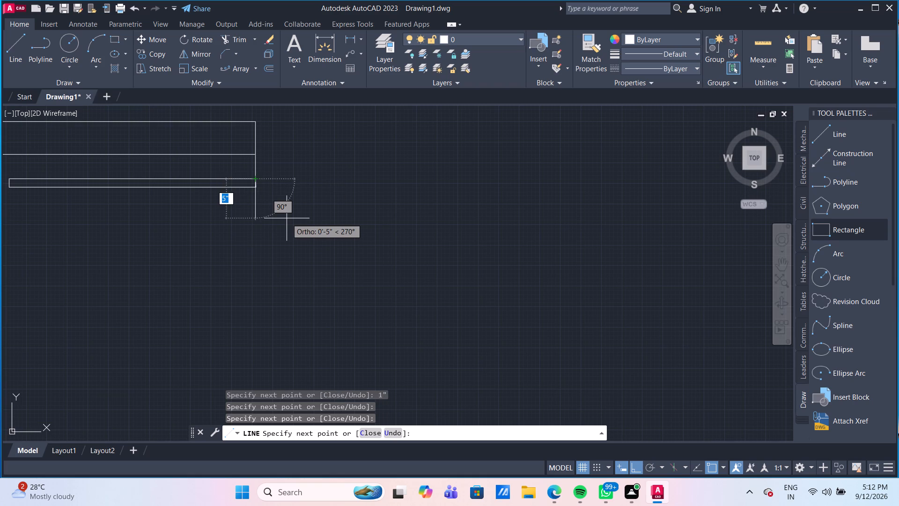
key("Return")
Draw a vertical line from the strip's upper end corner, flush with the partition end, down past its lower edge.
scroll(258, 200, "up", 2)
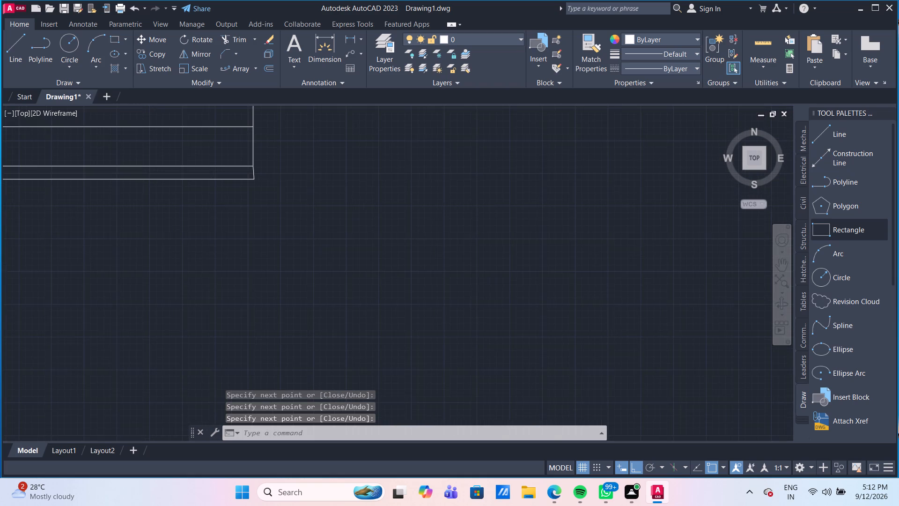
middle_click_drag(236, 177, 265, 306)
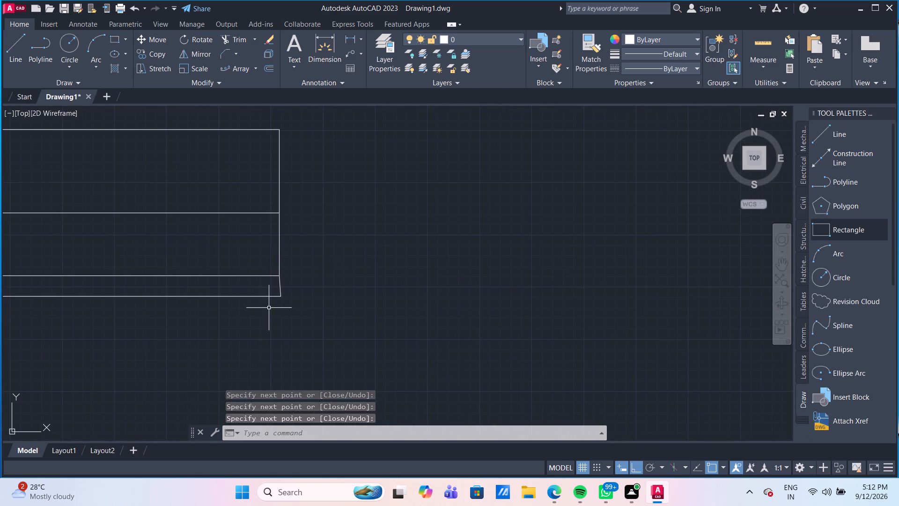
scroll(269, 308, "up", 1)
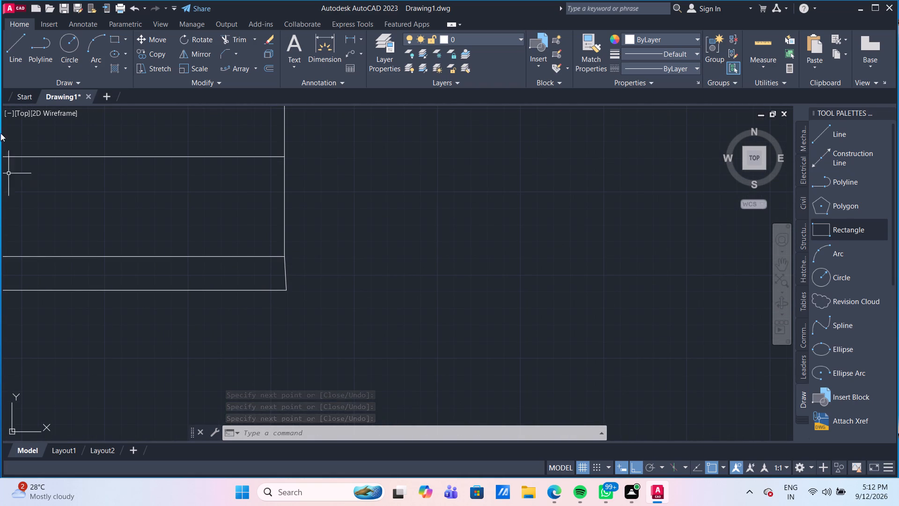
left_click(15, 37)
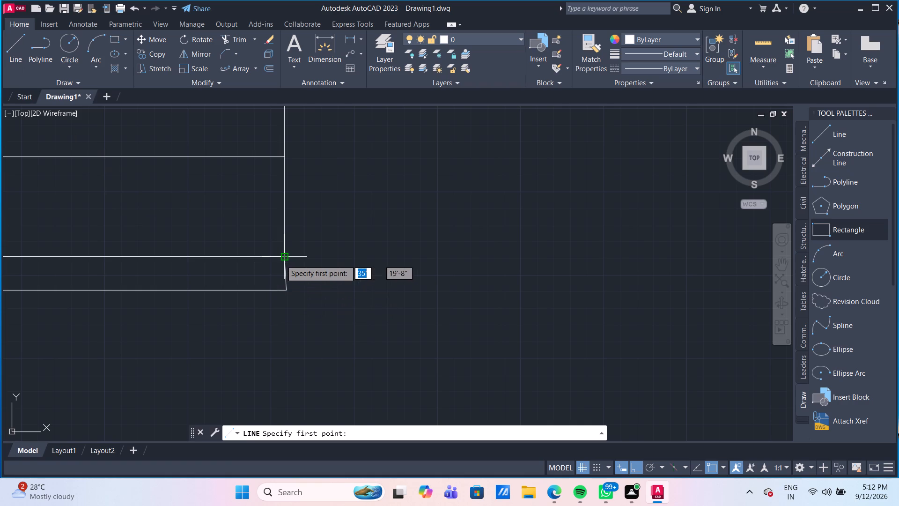
left_click(282, 259)
left_click(287, 323)
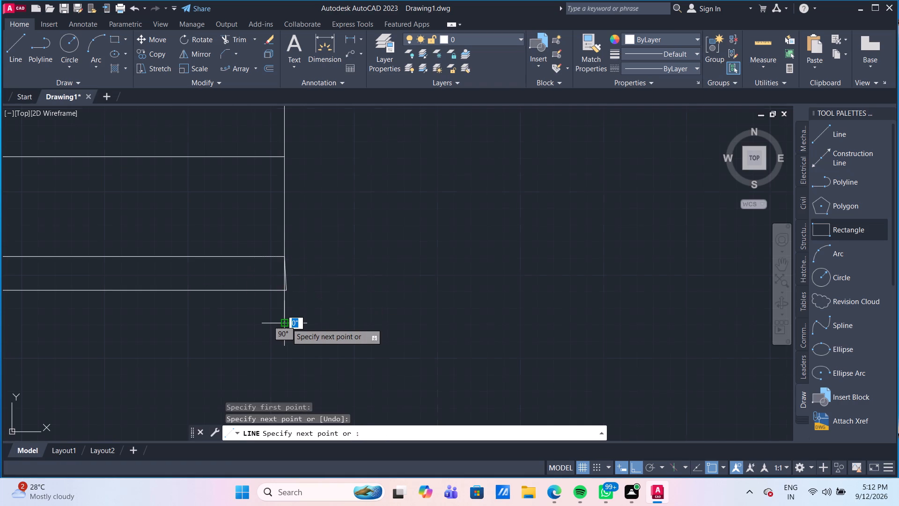
key("Escape")
Trim the vertical line's excess below the strip and the slanted sliver beyond it to leave a square end.
type("tr")
key("Return")
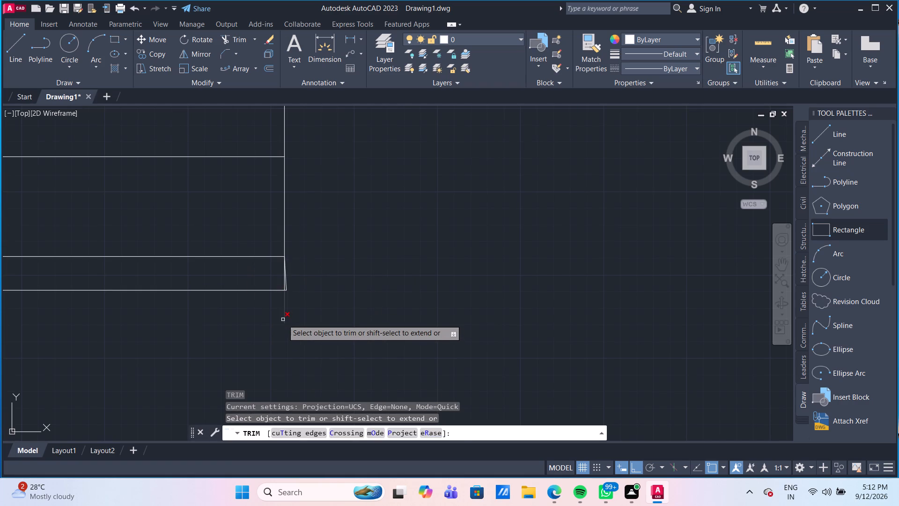
left_click(283, 320)
scroll(299, 279, "up", 2)
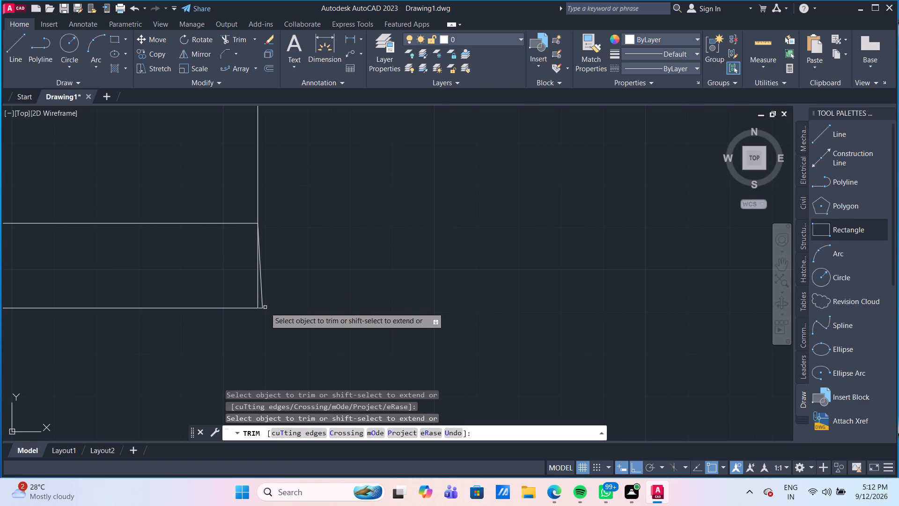
left_click(264, 308)
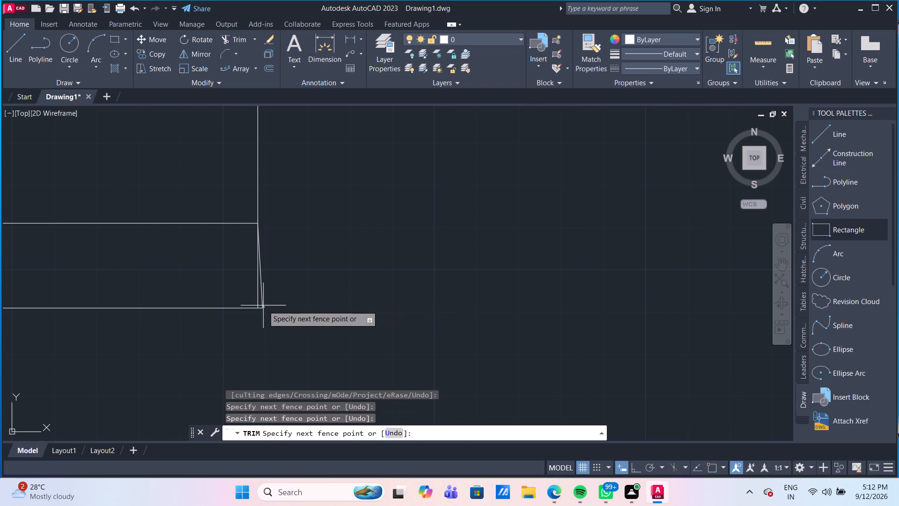
left_click(260, 304)
left_click(264, 308)
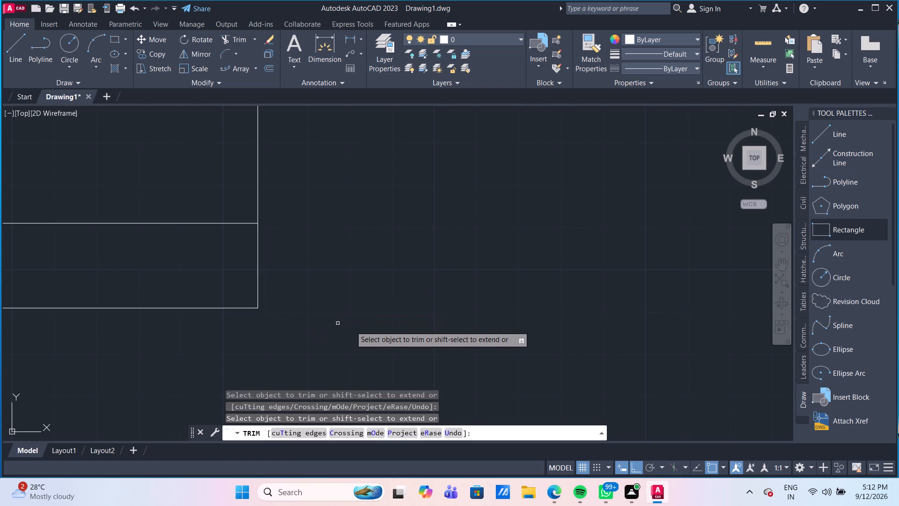
key("Escape")
scroll(358, 327, "down", 6)
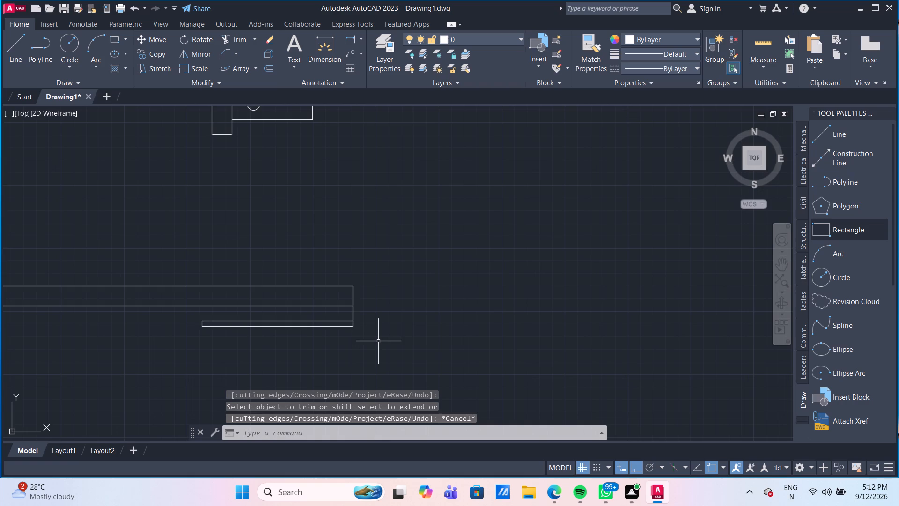
scroll(377, 342, "down", 2)
middle_click_drag(376, 342, 336, 250)
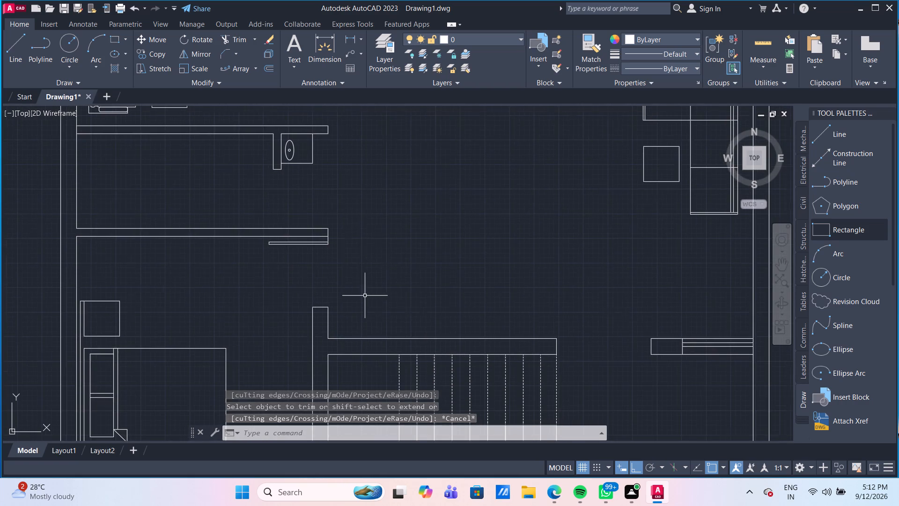
Draw a 3" line straight up from the outer top corner of the wall below the lower bedroom's doorway.
scroll(363, 294, "up", 1)
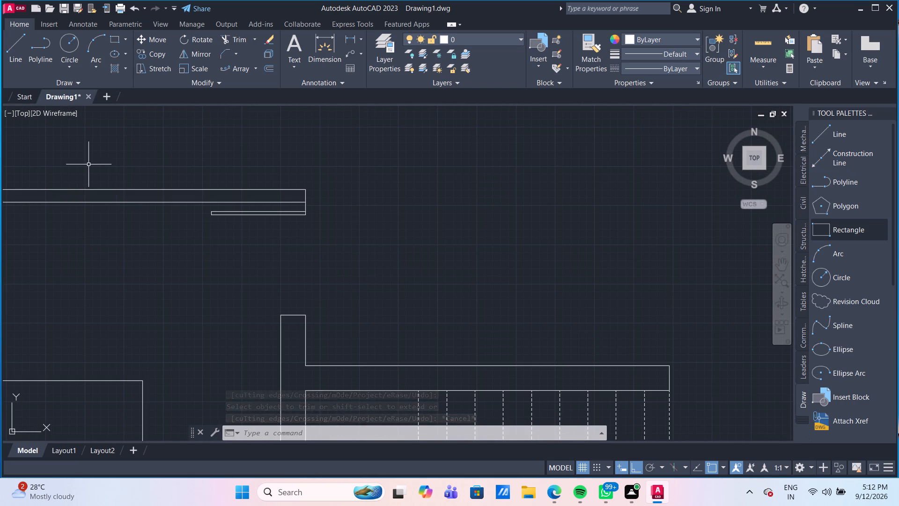
left_click(11, 49)
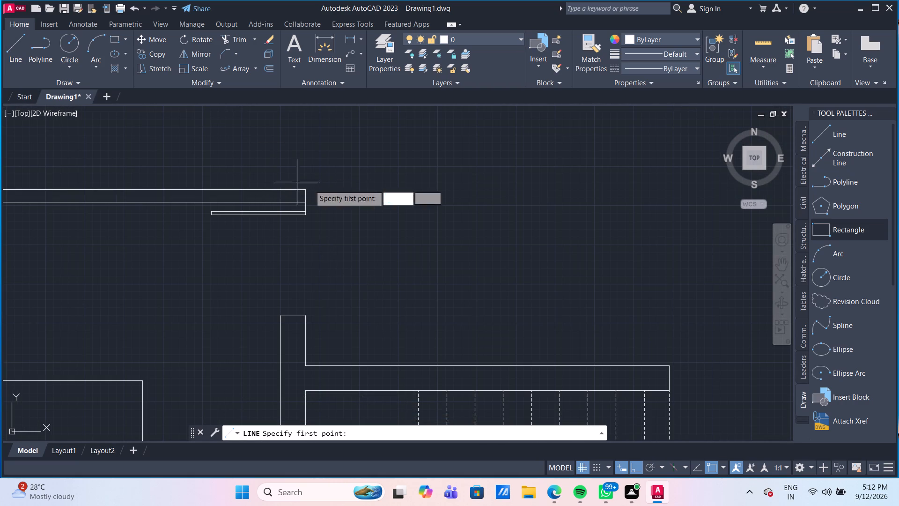
left_click(308, 317)
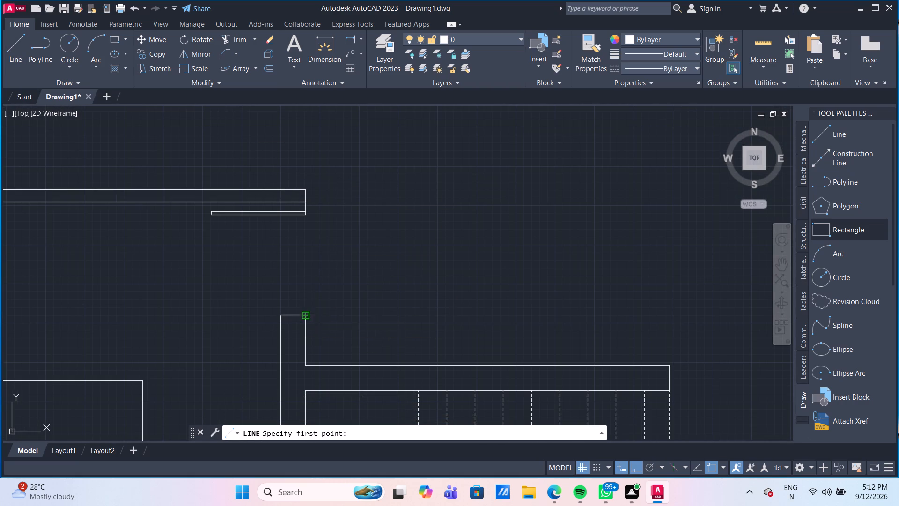
type("3\"")
key("Return")
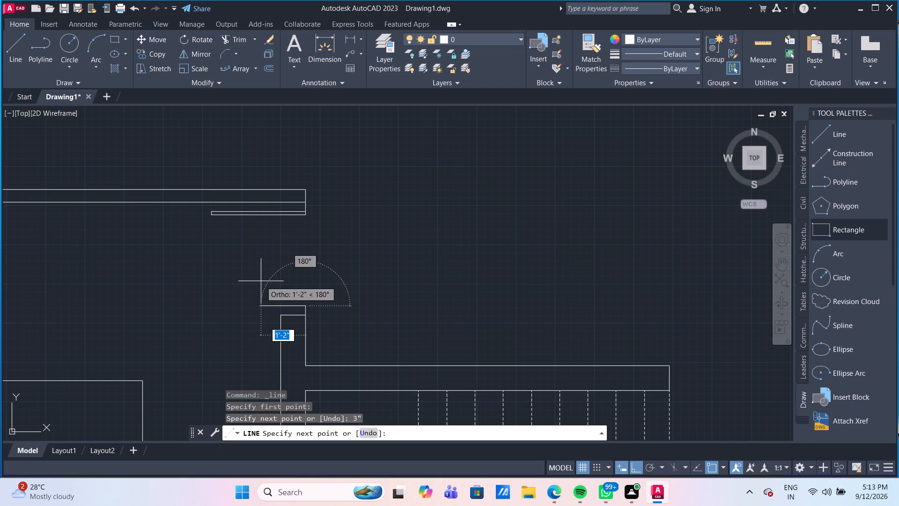
key("Return")
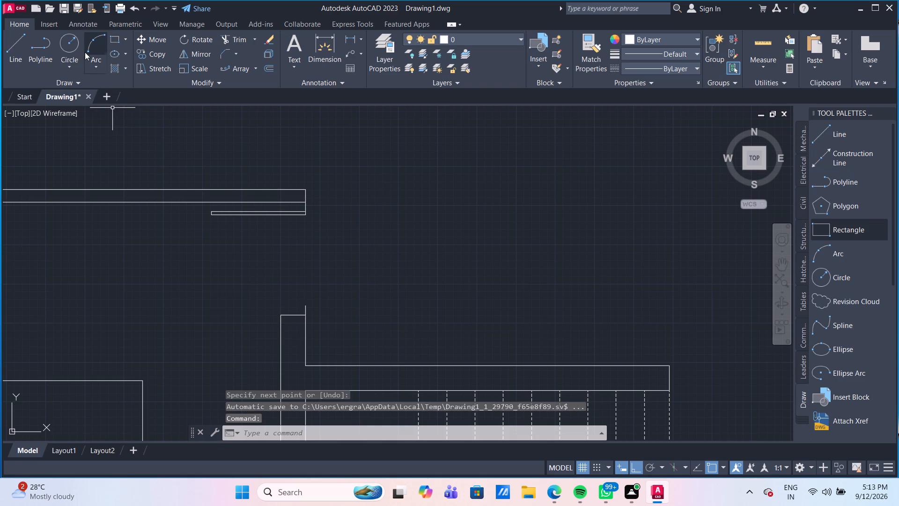
Draw a Start, End, Direction arc from the door strip's free lower corner to the 3" line's top, bulging into the bedroom.
left_click(105, 63)
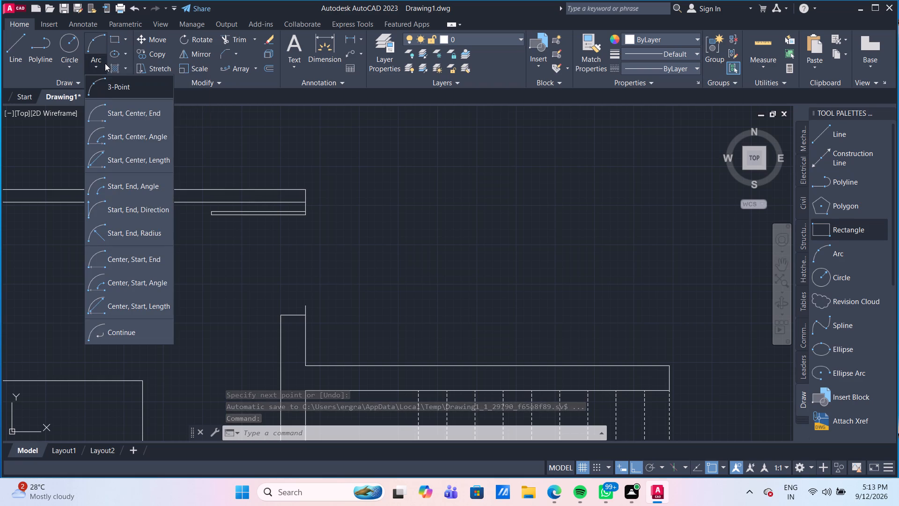
left_click(152, 210)
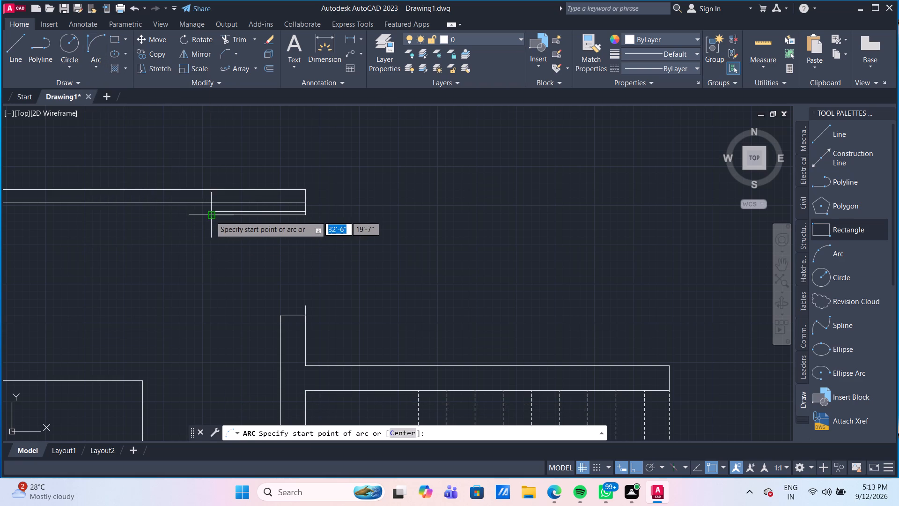
left_click(210, 216)
left_click(305, 307)
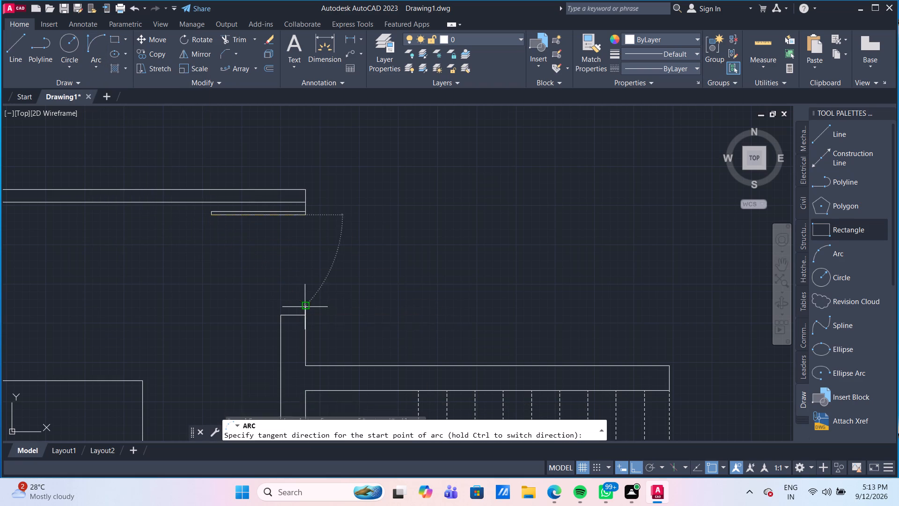
left_click(198, 268)
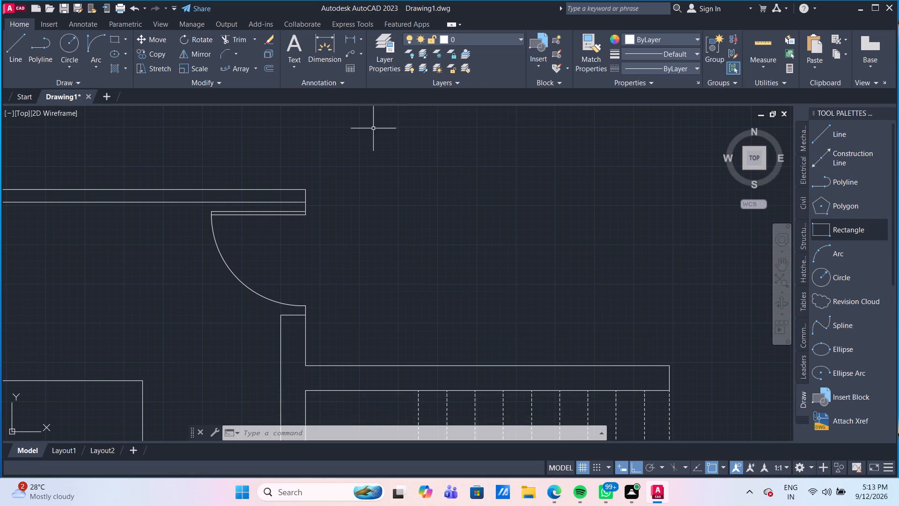
Draw a 3" line straight down from the lower corner of the short wall stub beside the washbasin.
scroll(345, 268, "down", 2)
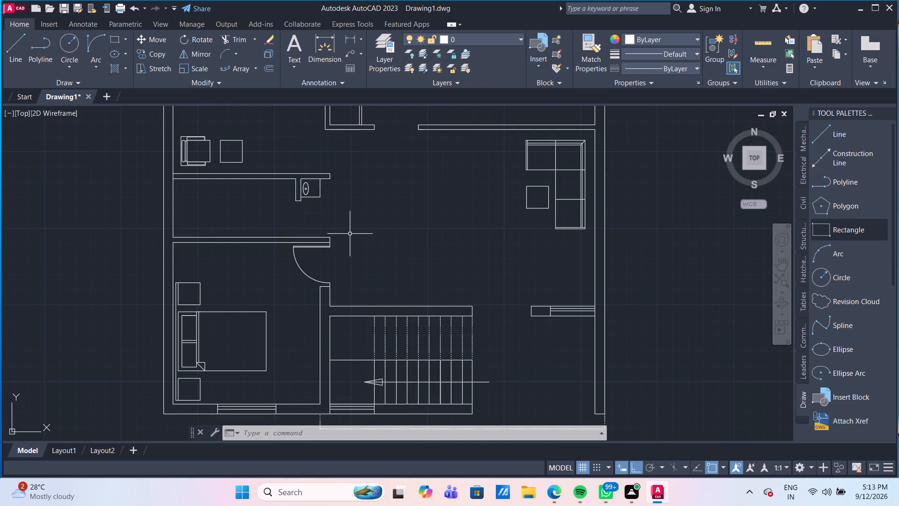
scroll(338, 199, "down", 1)
middle_click_drag(338, 199, 336, 240)
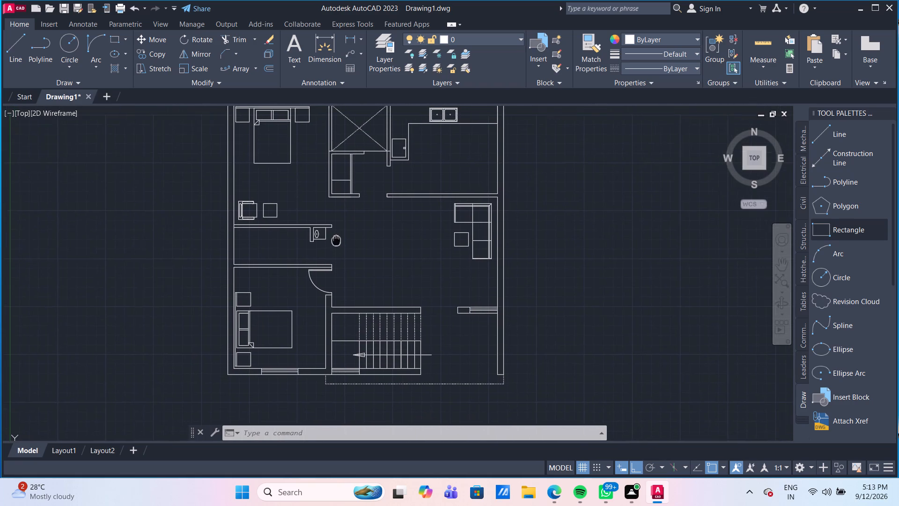
middle_click_drag(336, 240, 332, 240)
scroll(322, 190, "up", 1)
scroll(337, 225, "up", 2)
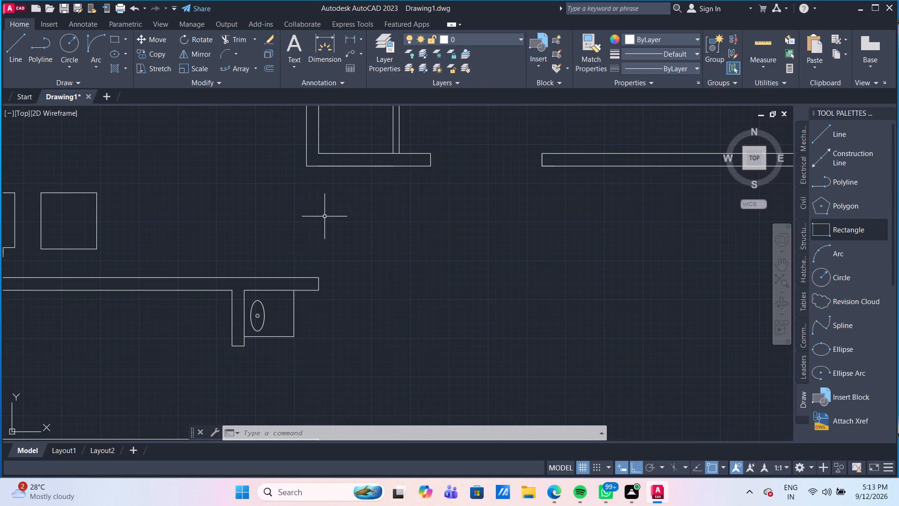
scroll(324, 216, "down", 1)
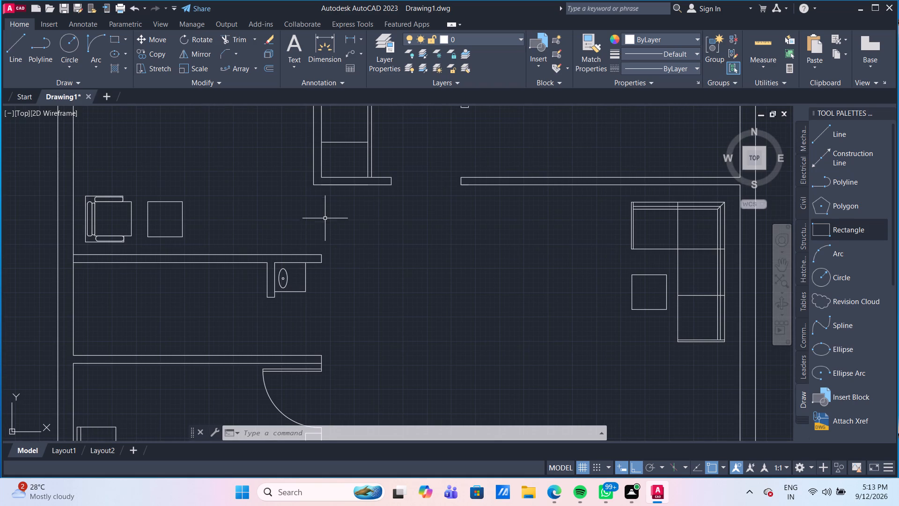
scroll(314, 342, "up", 1)
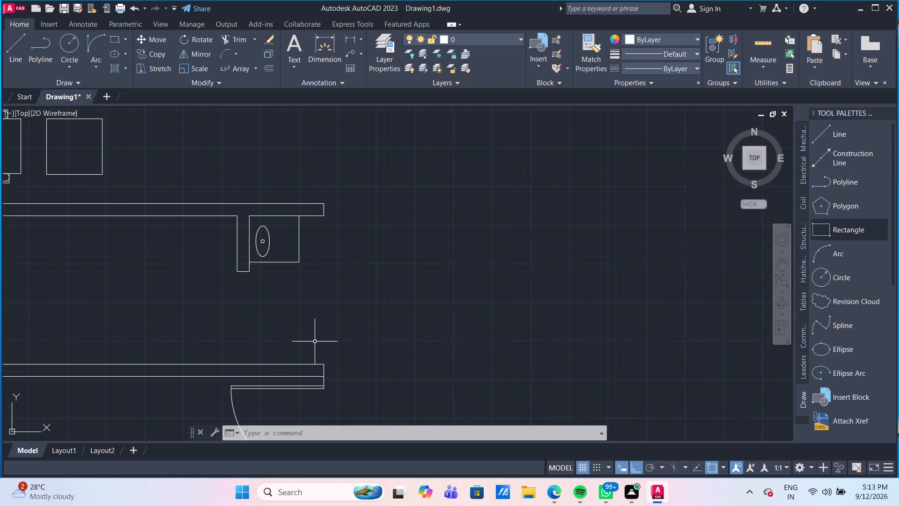
middle_click_drag(315, 342, 315, 331)
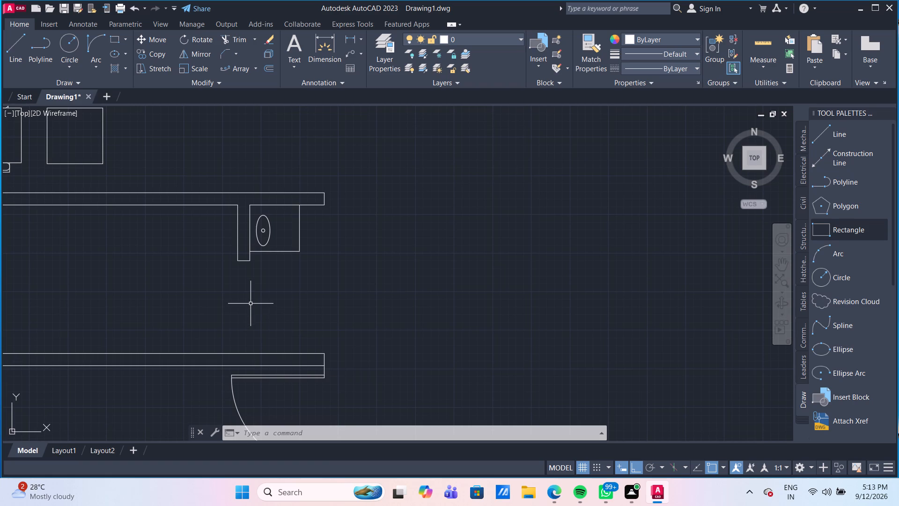
left_click(11, 52)
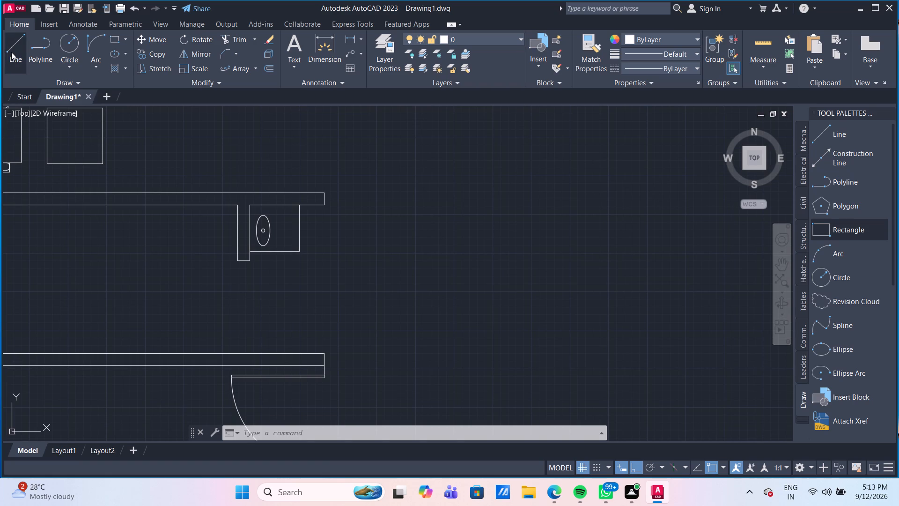
left_click(249, 258)
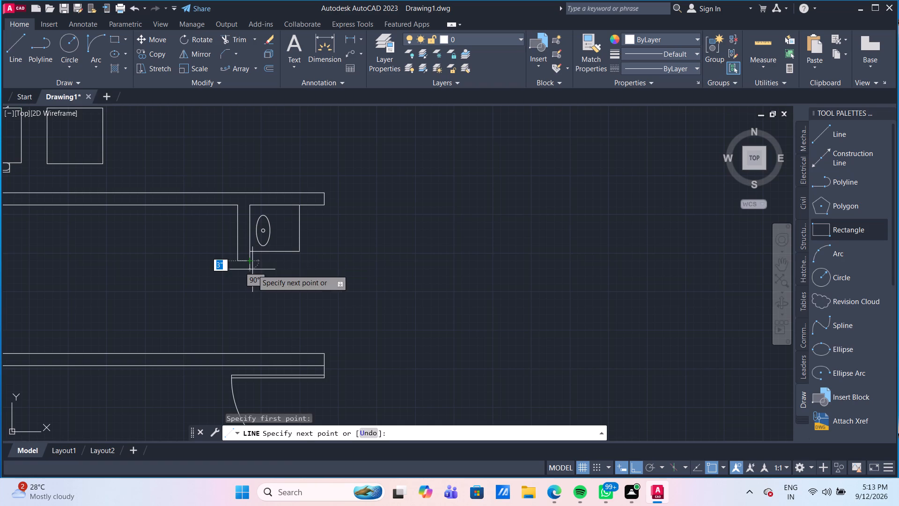
type("3\"")
key("Return")
key("Return")
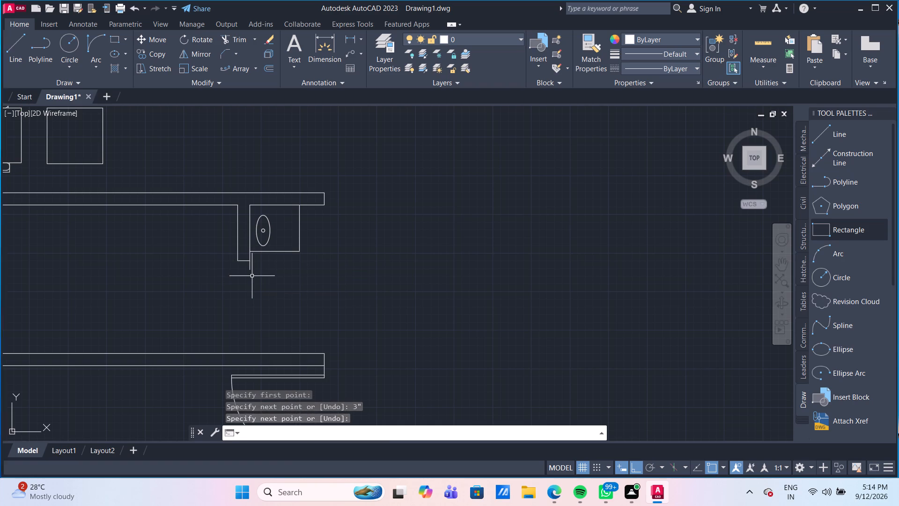
Draw a 3" line up from the partition below the stub, continuing into a closed door strip 2' long and 1" thick.
left_click(21, 42)
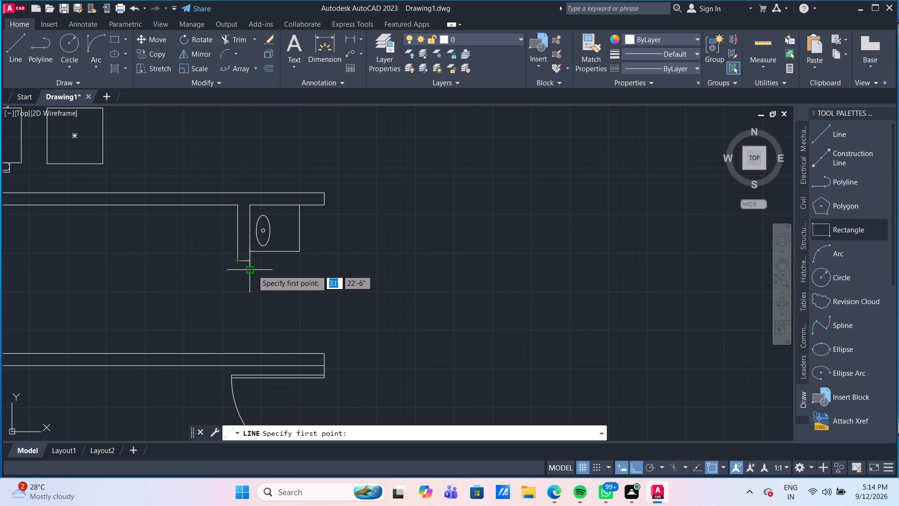
left_click(250, 355)
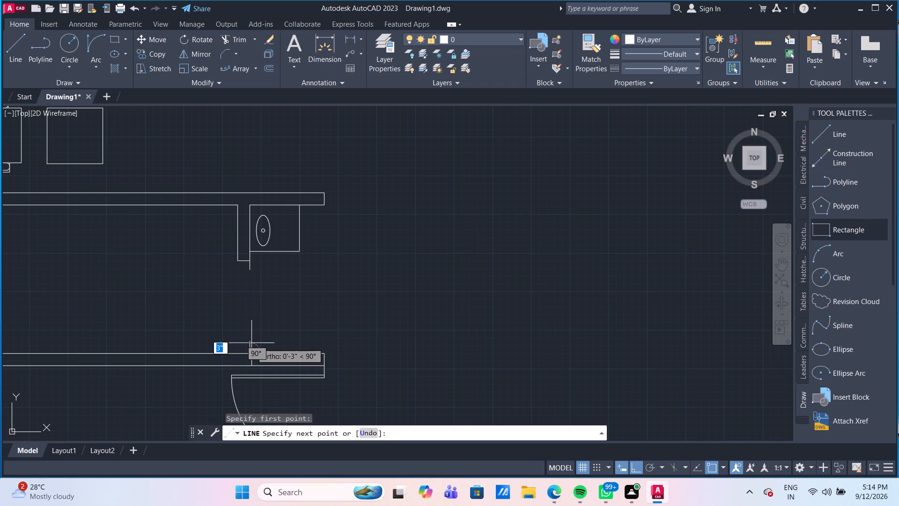
key("3")
key("shift+quotedbl")
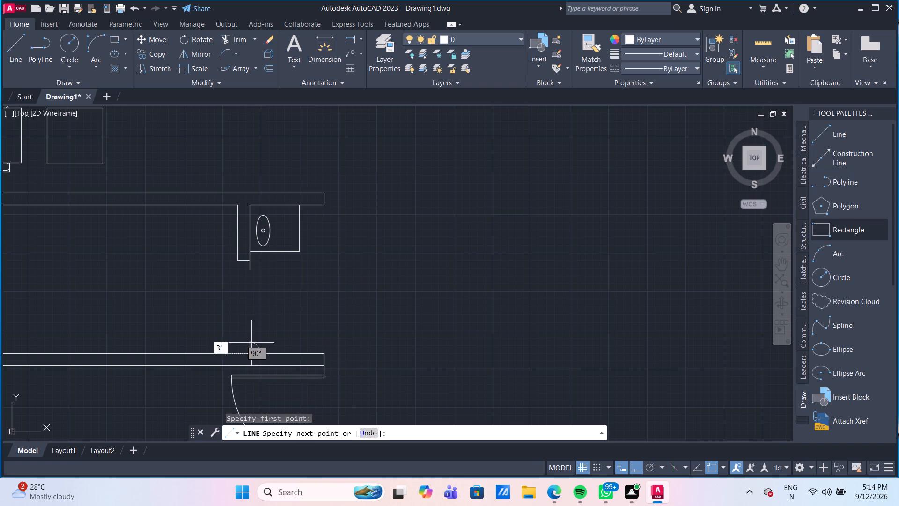
key("Return")
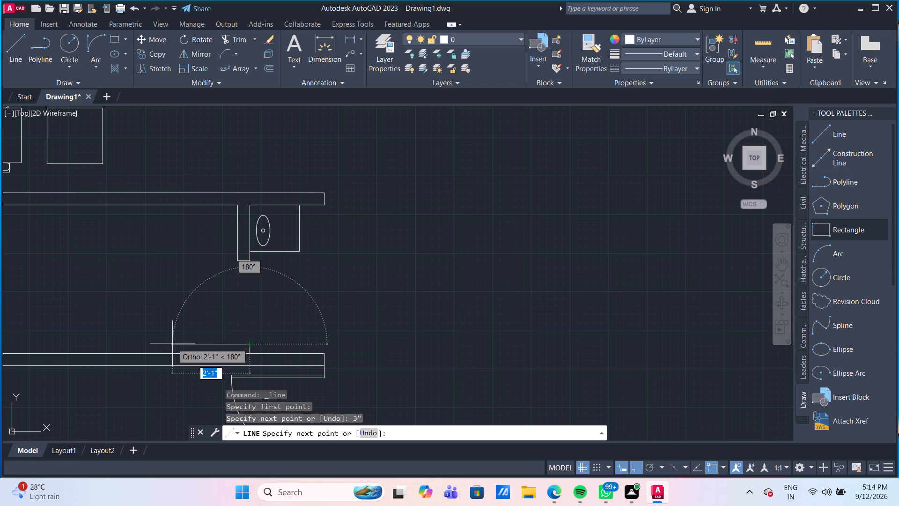
key("2")
key("apostrophe")
key("Return")
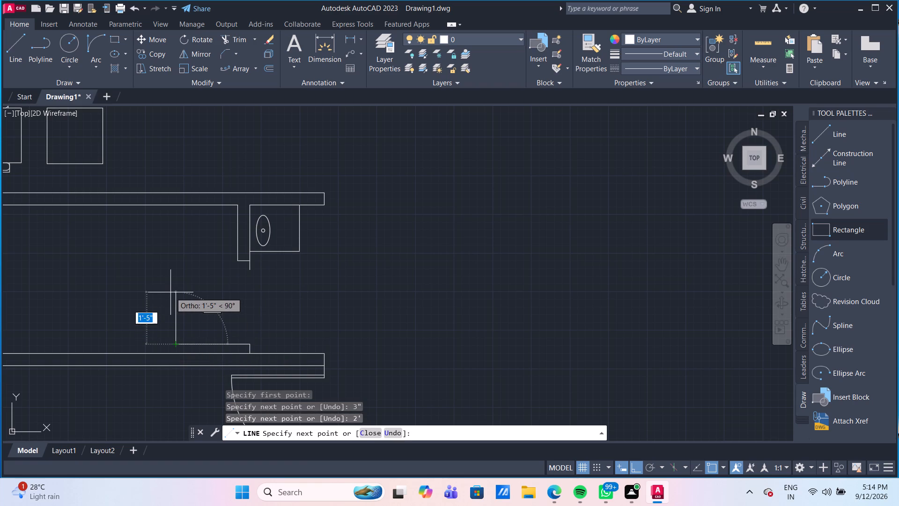
type("1\"")
key("Return")
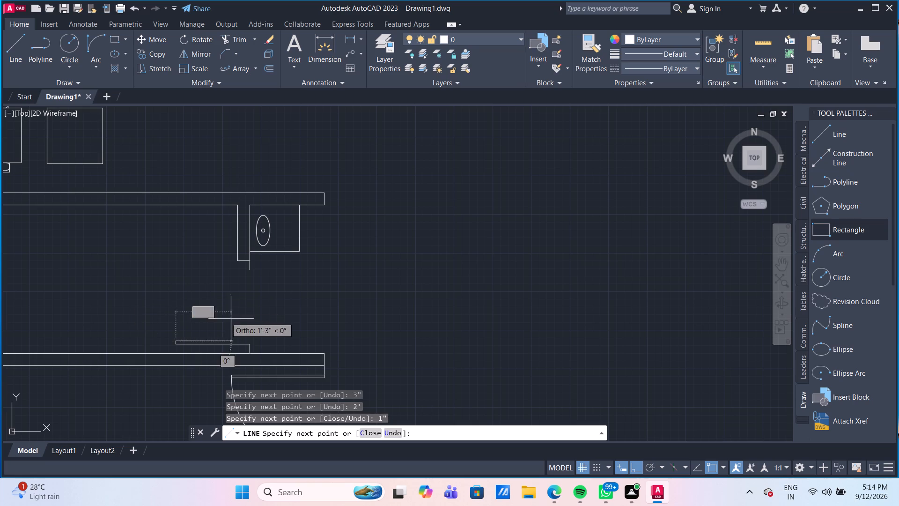
scroll(255, 324, "up", 3)
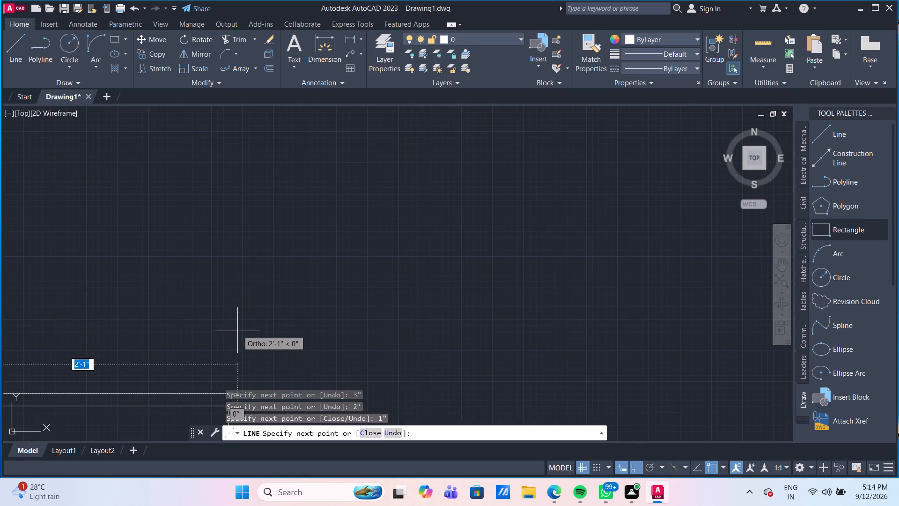
middle_click_drag(237, 330, 217, 186)
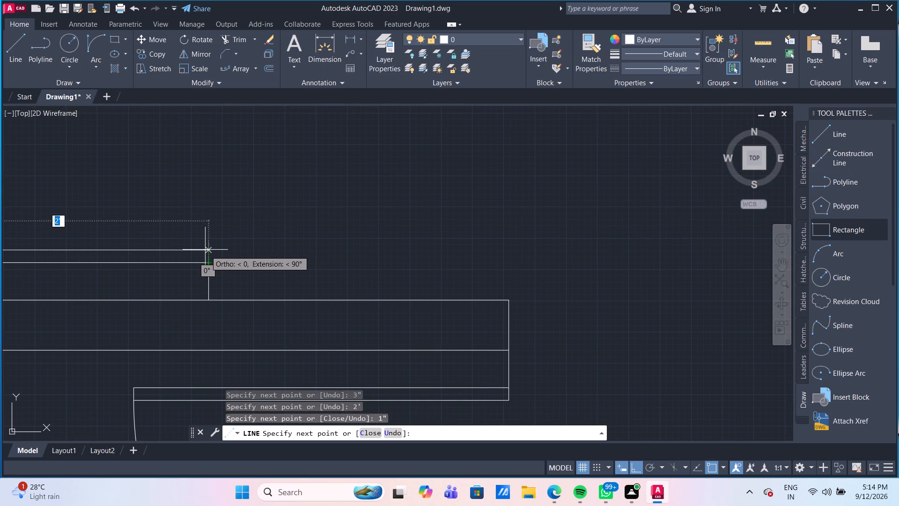
left_click(208, 250)
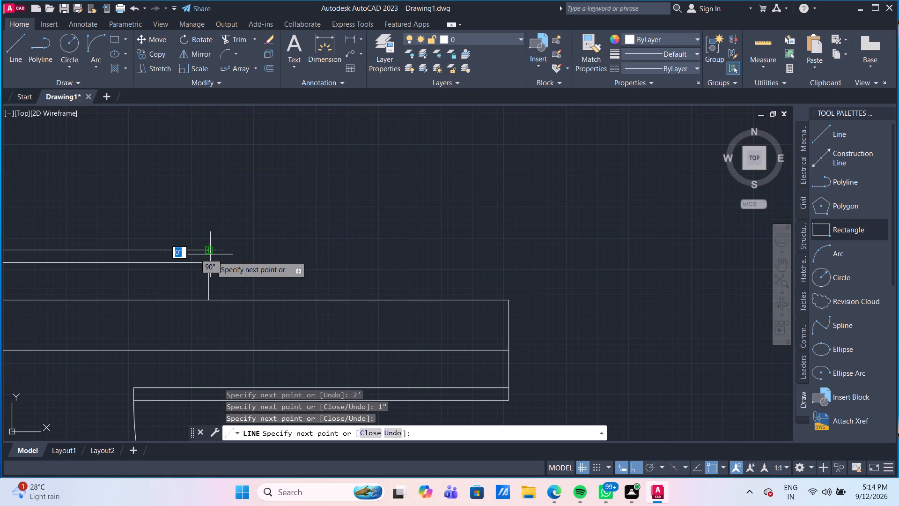
left_click(211, 260)
key("Return")
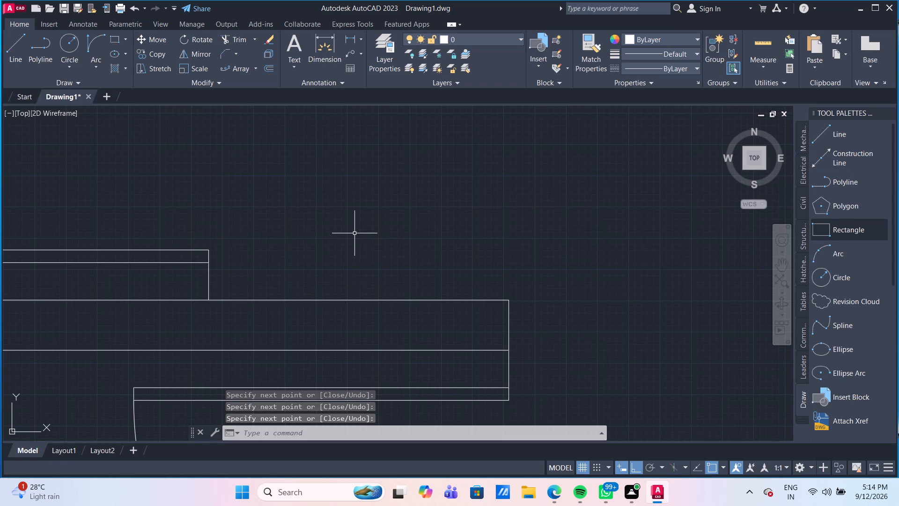
Draw the door swing arc from the lower end of the stub's 3" line to the 2' strip's free upper corner.
scroll(354, 233, "down", 4)
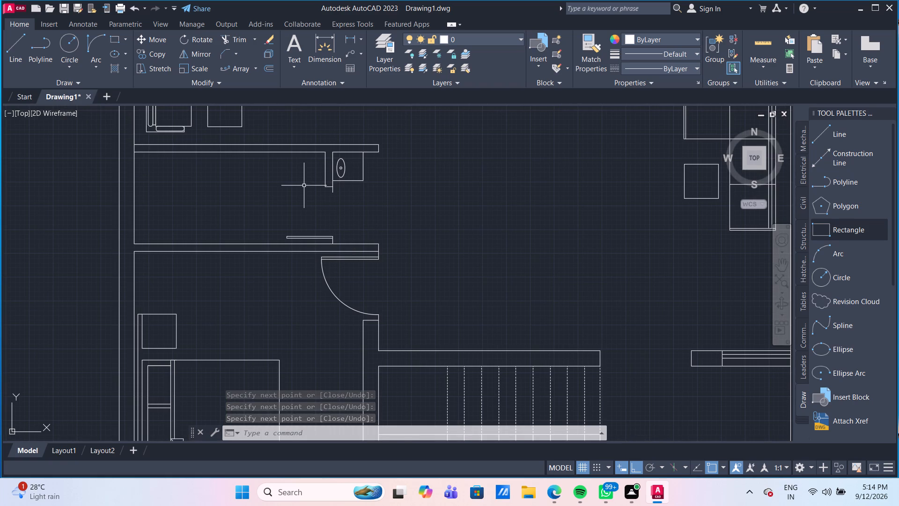
left_click(93, 41)
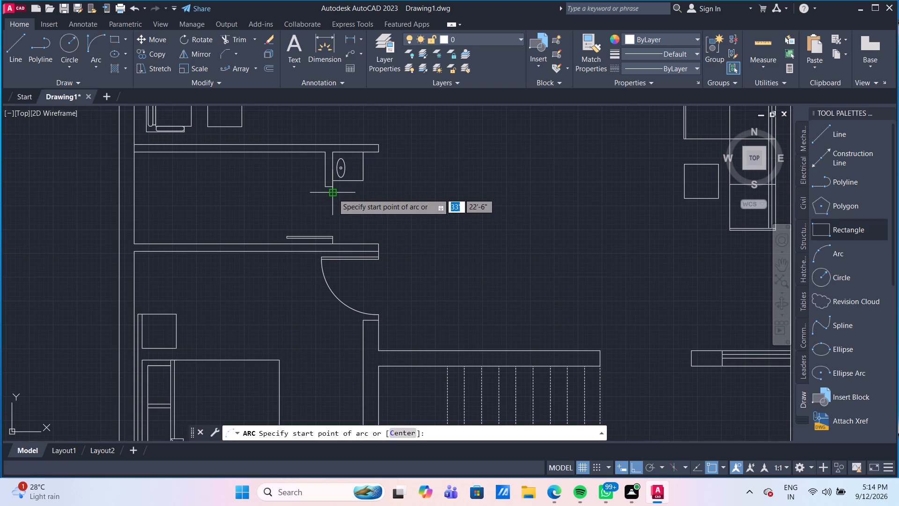
left_click(333, 193)
scroll(277, 239, "up", 3)
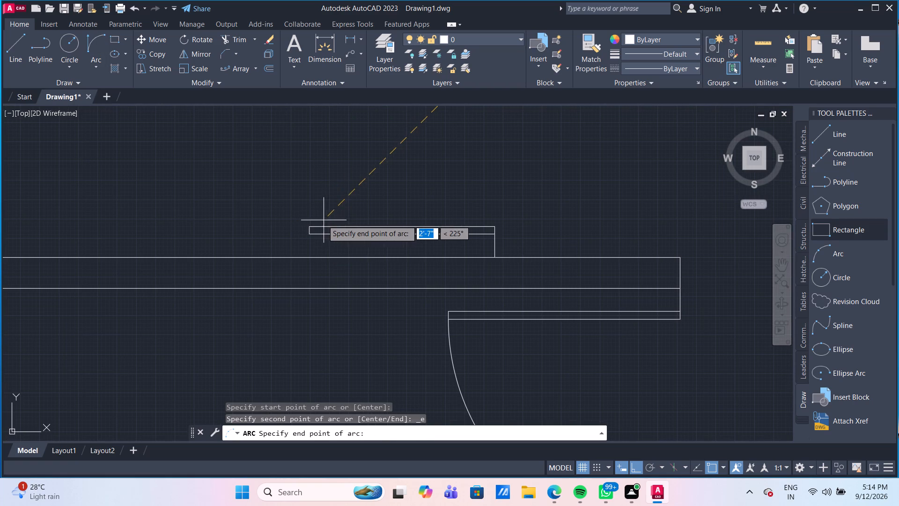
left_click(311, 224)
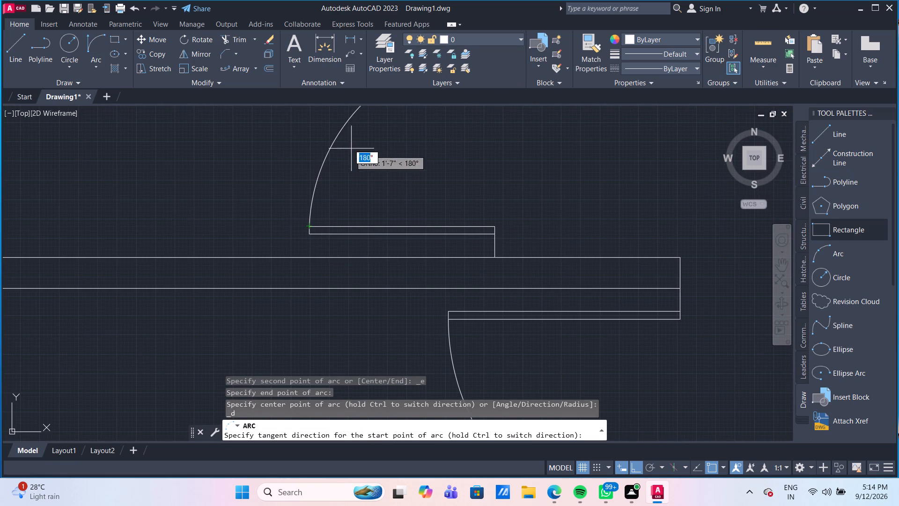
left_click(357, 113)
scroll(385, 176, "down", 3)
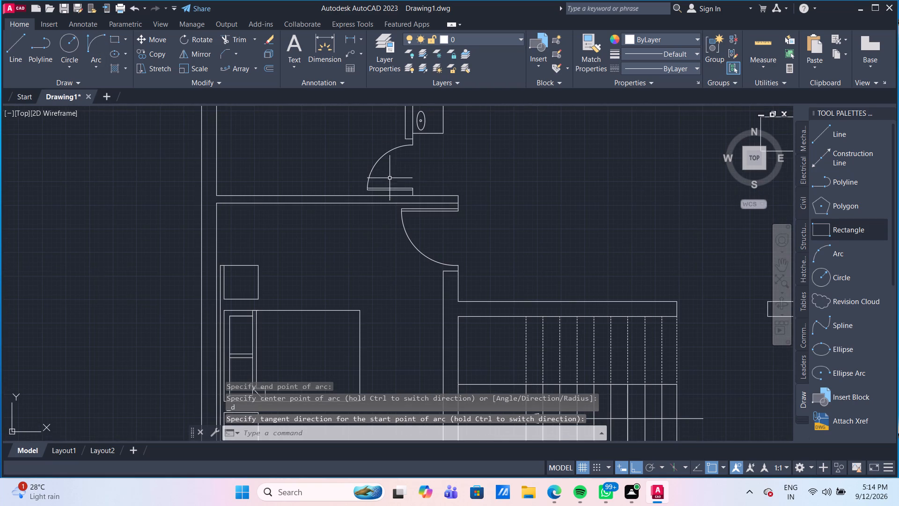
scroll(457, 186, "down", 2)
middle_click_drag(483, 193, 456, 216)
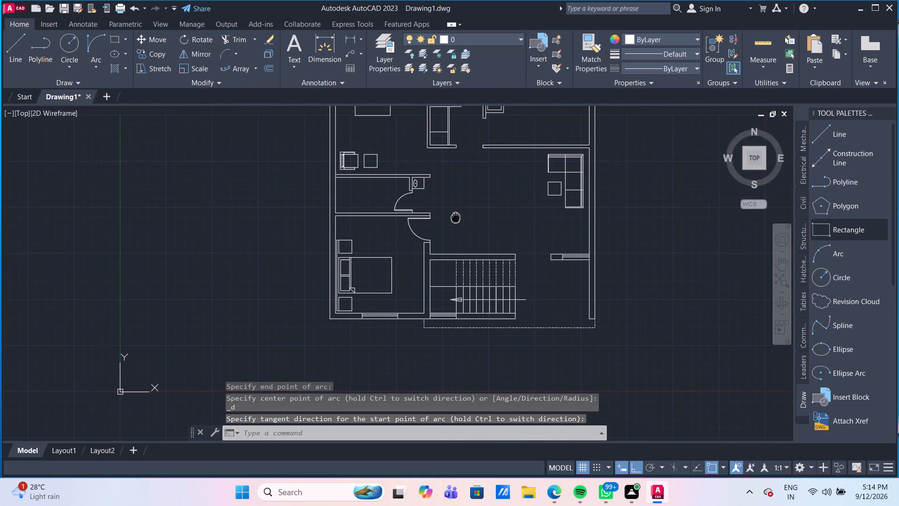
middle_click_drag(456, 216, 452, 218)
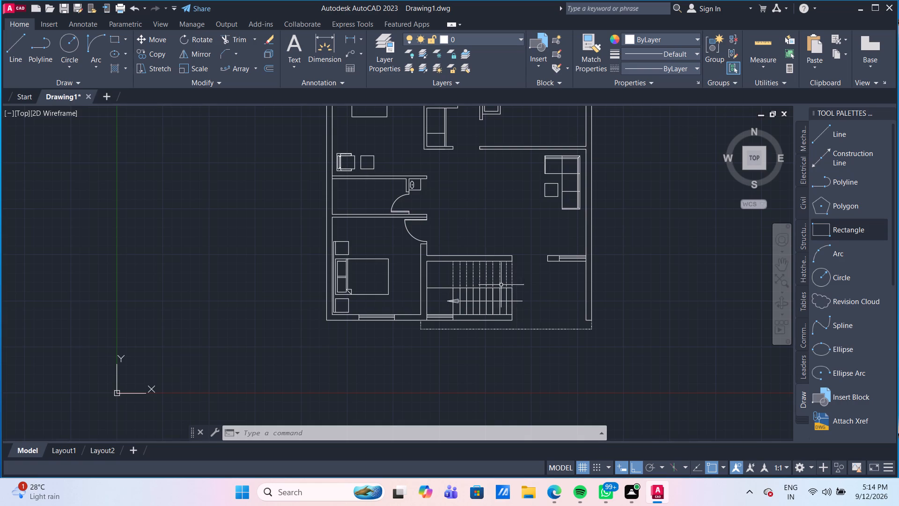
Draw a 3" line outward from the stair wall end's lower corner, continuing into a closed upright door strip 3'6" long and 1" thick.
scroll(530, 260, "up", 1)
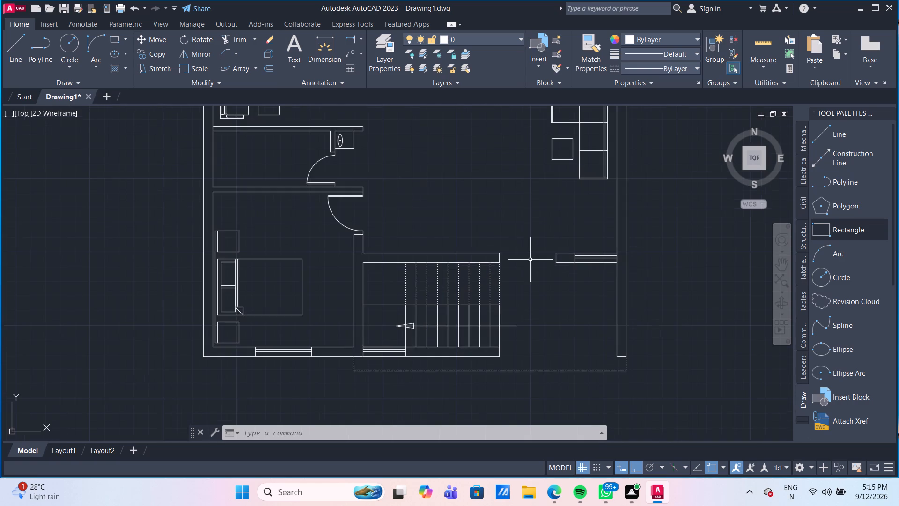
scroll(510, 246, "up", 2)
middle_click_drag(510, 246, 391, 276)
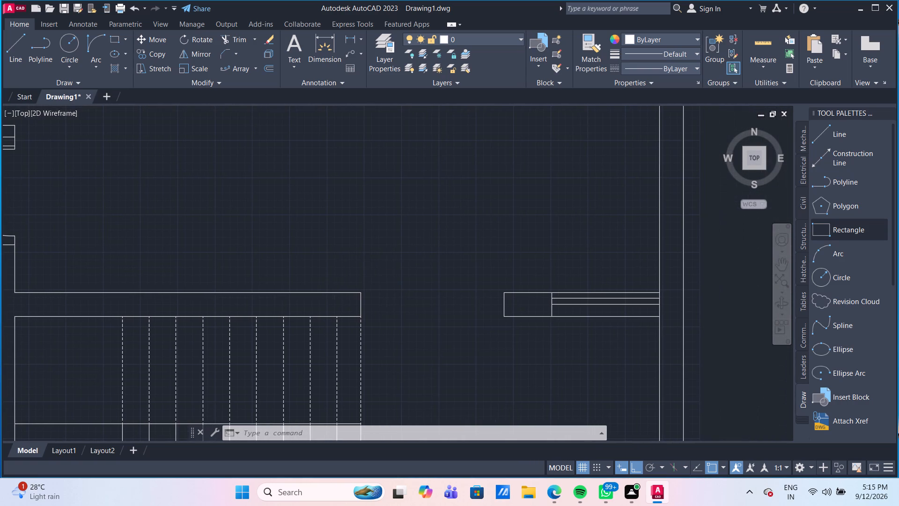
left_click(20, 49)
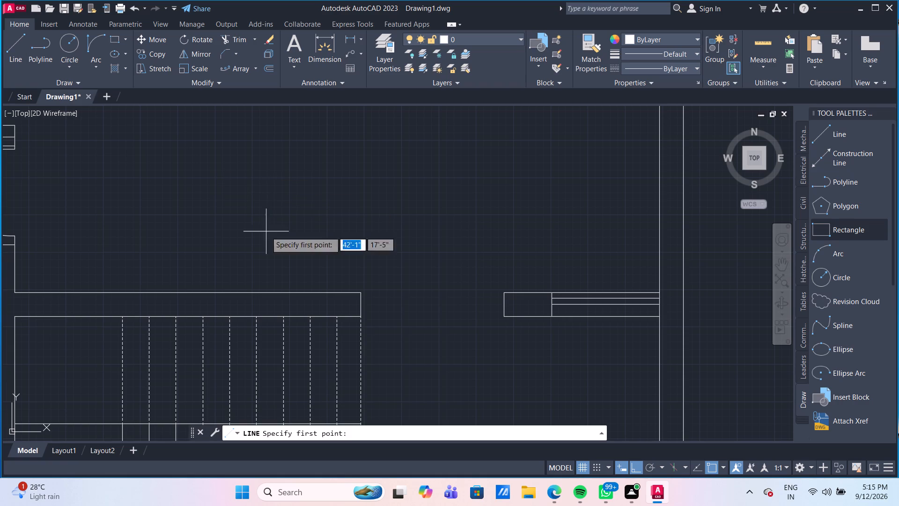
left_click(360, 317)
type("3\"")
key("Return")
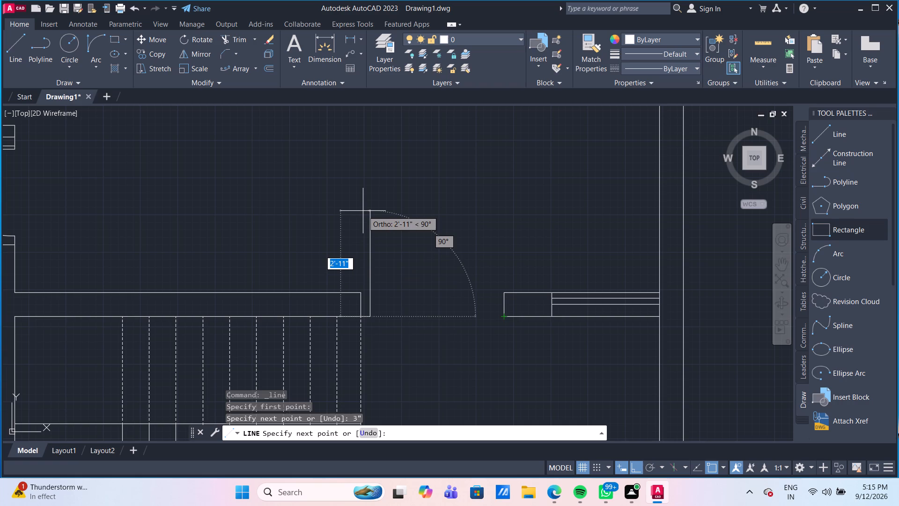
key("3")
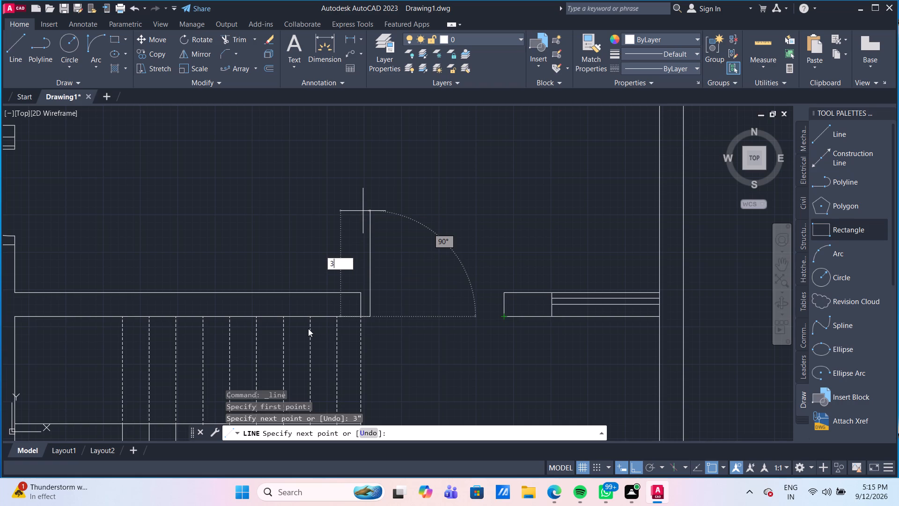
key("apostrophe")
key("6")
key("shift+quotedbl")
key("Return")
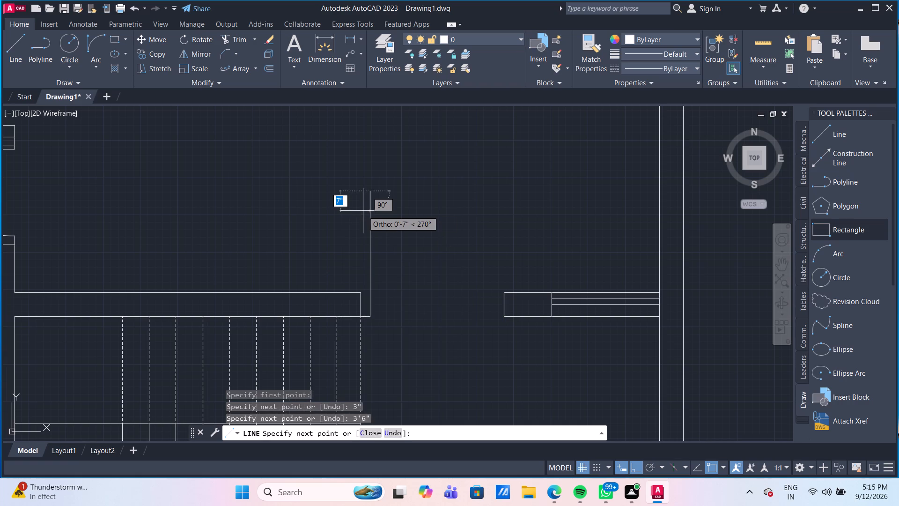
type("1\"")
key("Return")
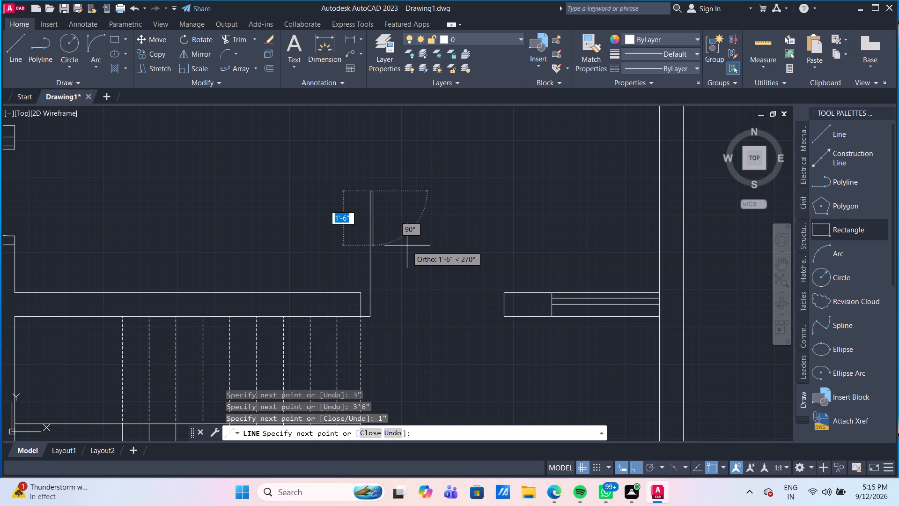
scroll(401, 316, "up", 3)
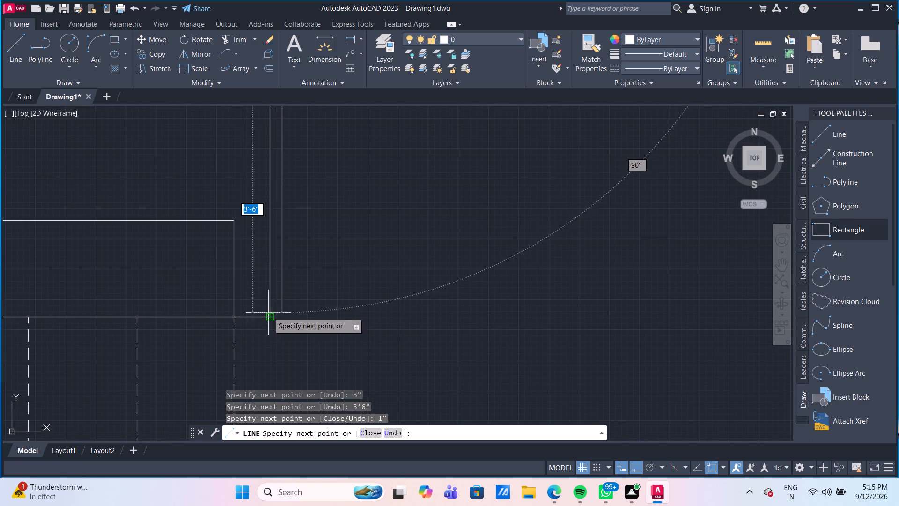
left_click(284, 316)
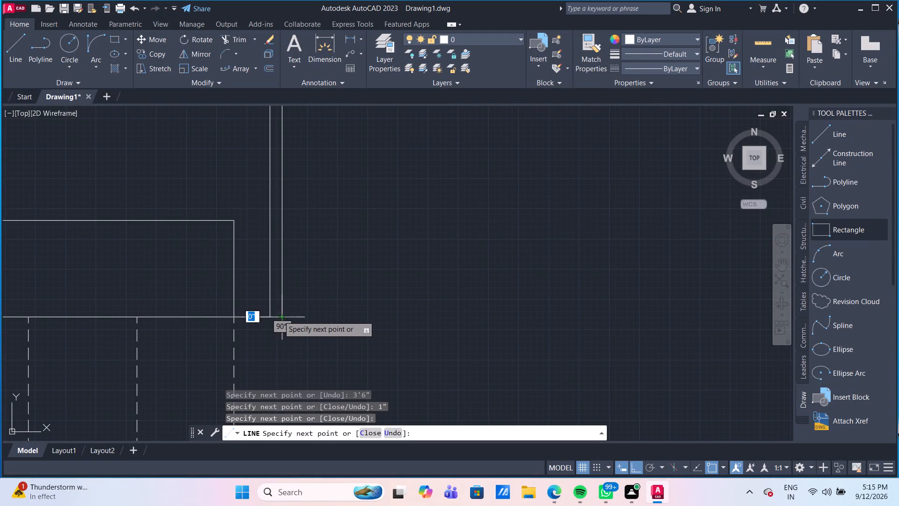
left_click(272, 314)
key("Return")
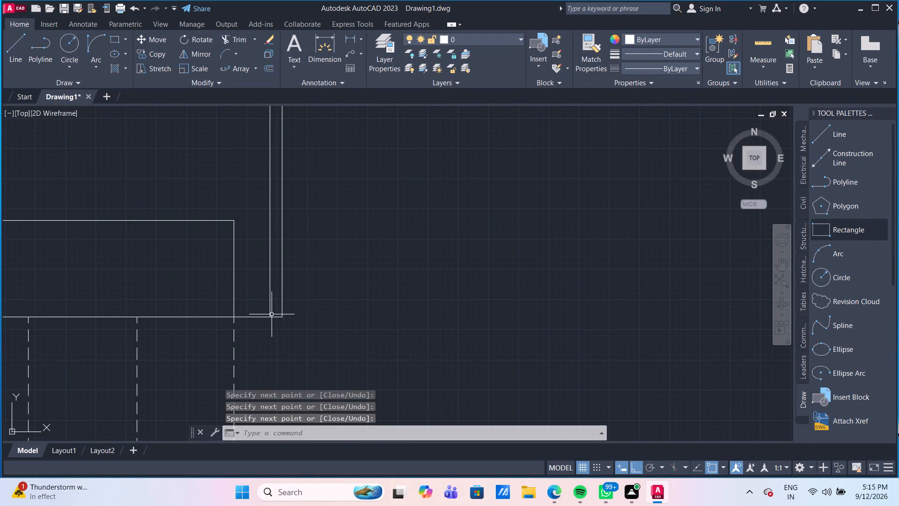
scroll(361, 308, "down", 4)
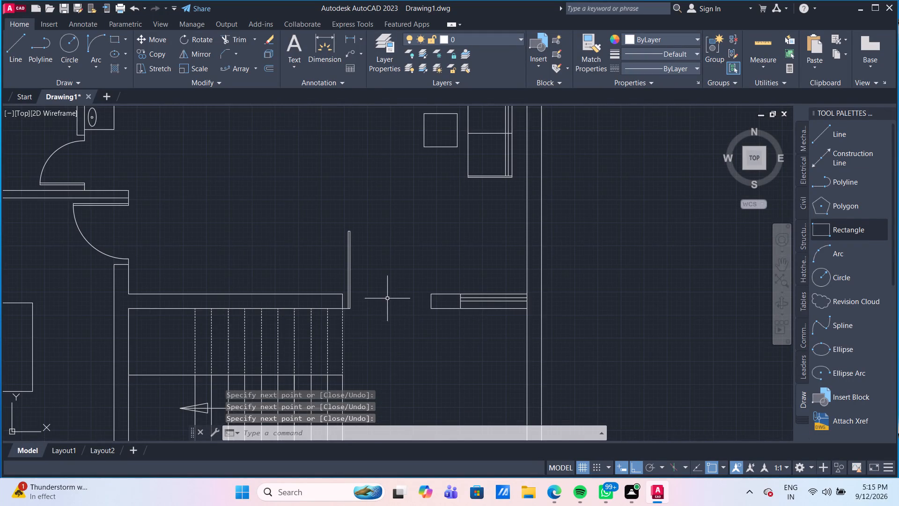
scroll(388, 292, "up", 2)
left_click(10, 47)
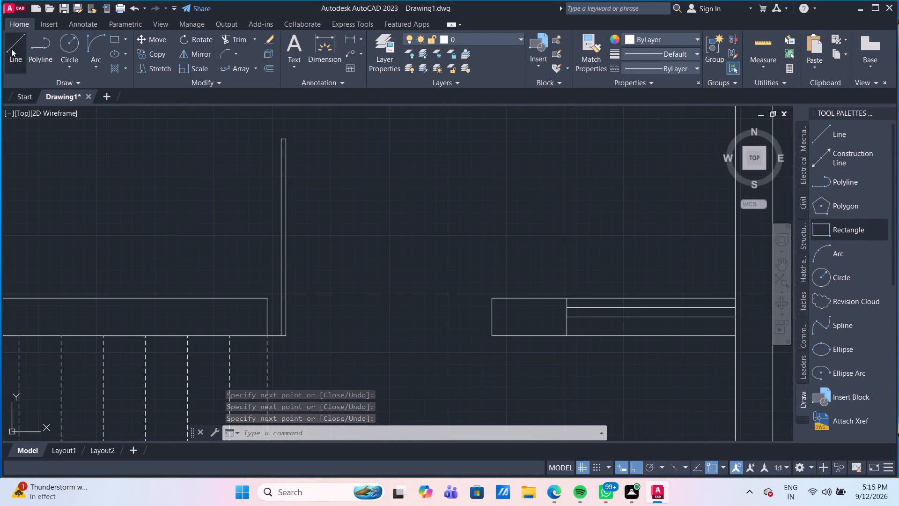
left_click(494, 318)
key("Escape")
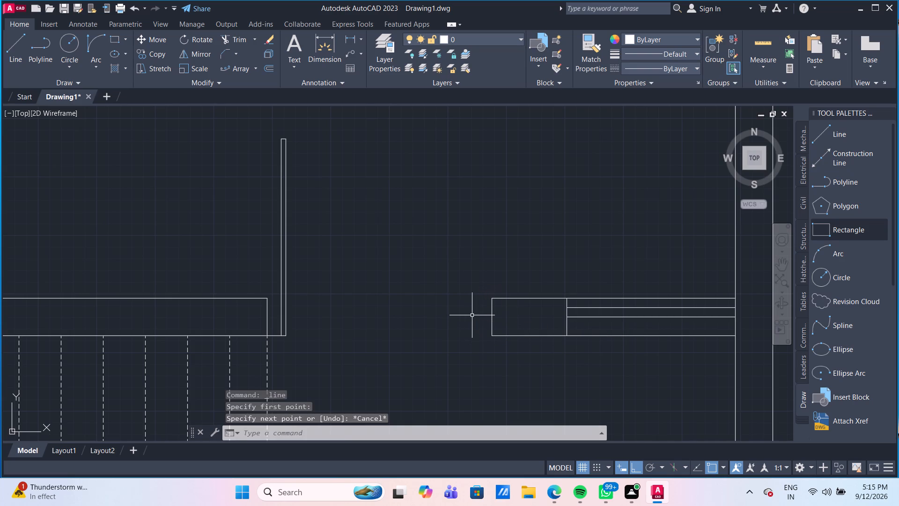
Draw a 3" line from the lower corner of the short windowed wall's free end, across the opening towards the 3'6" door strip.
scroll(472, 317, "down", 3)
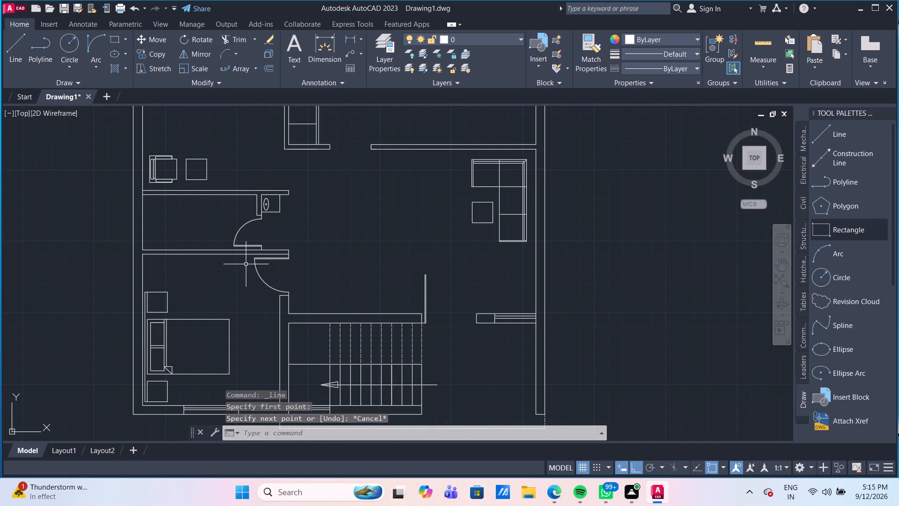
scroll(280, 238, "up", 1)
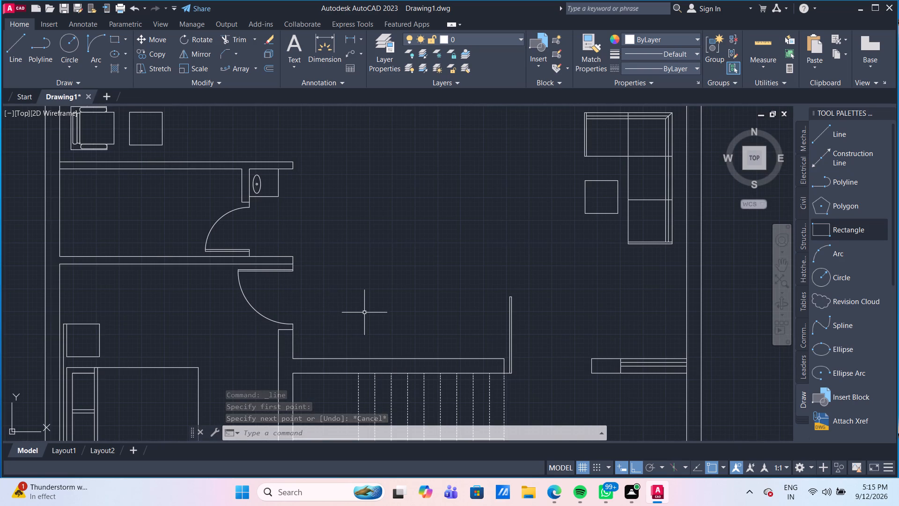
scroll(387, 315, "down", 3)
scroll(427, 333, "up", 3)
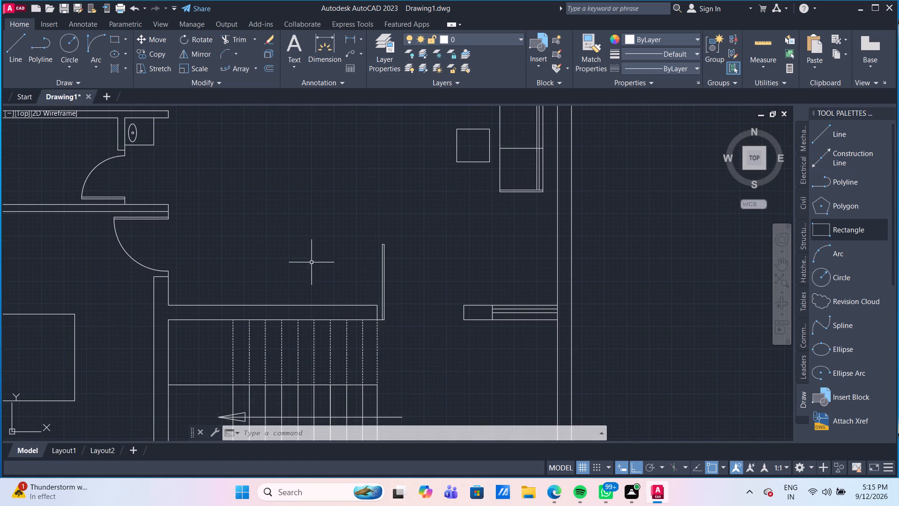
left_click(11, 45)
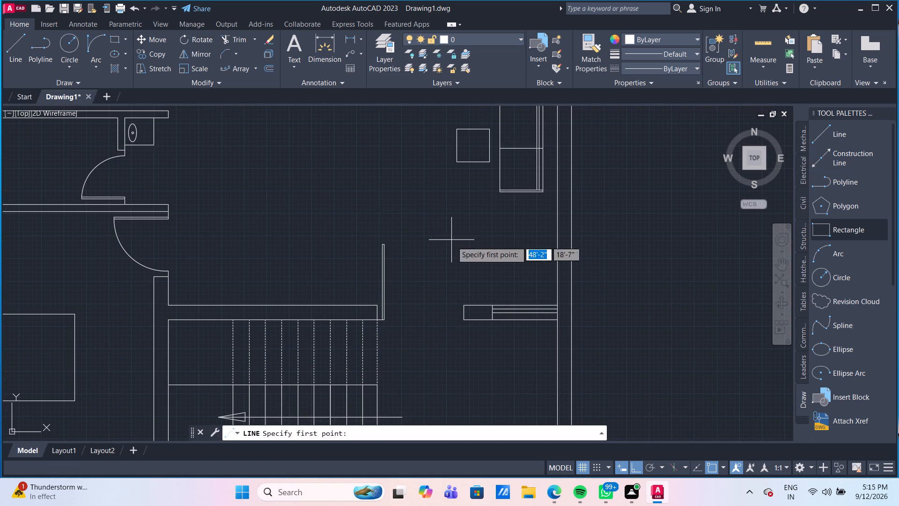
left_click(464, 320)
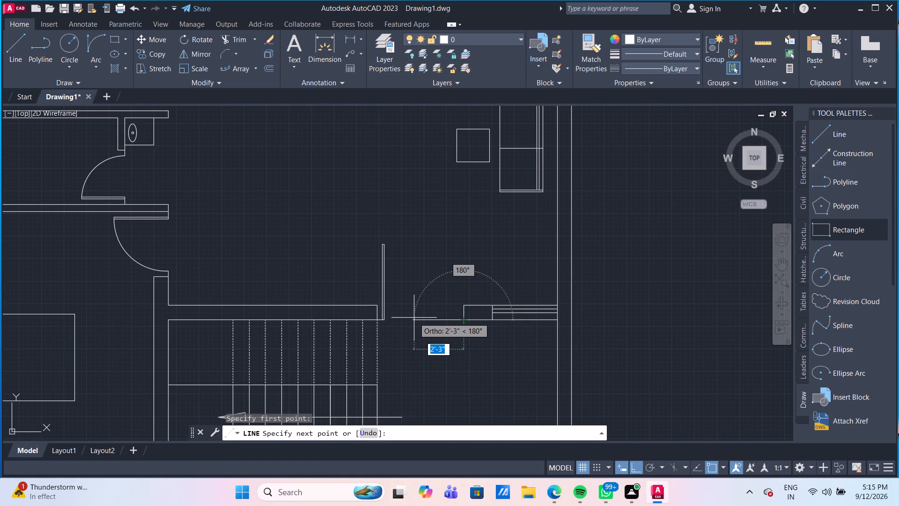
type("3\"")
key("Return")
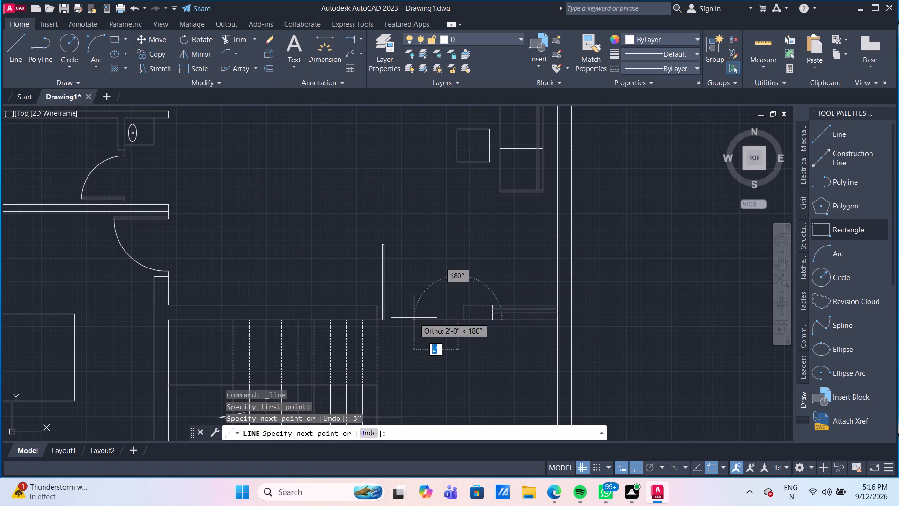
key("Return")
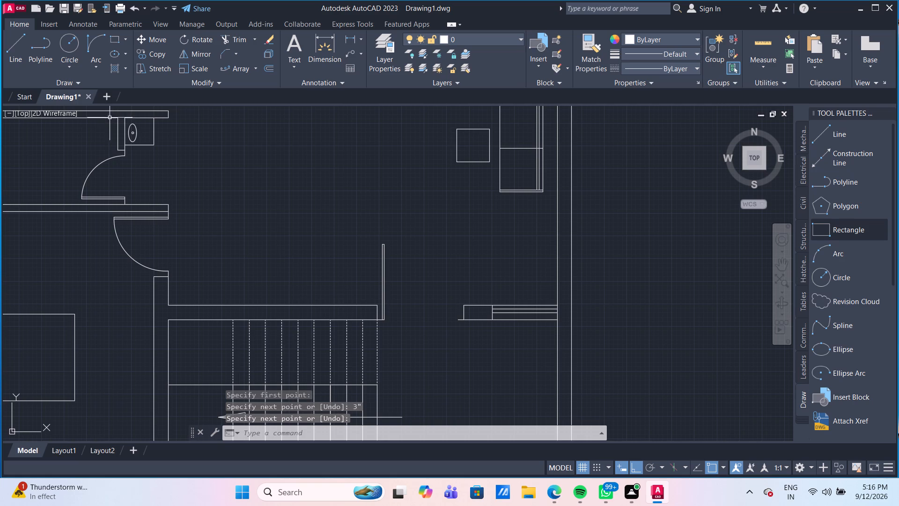
Draw the door swing arc from the 3'6" strip's free upper corner to the opposite 3" line's free end, bulging into the living area.
left_click(96, 47)
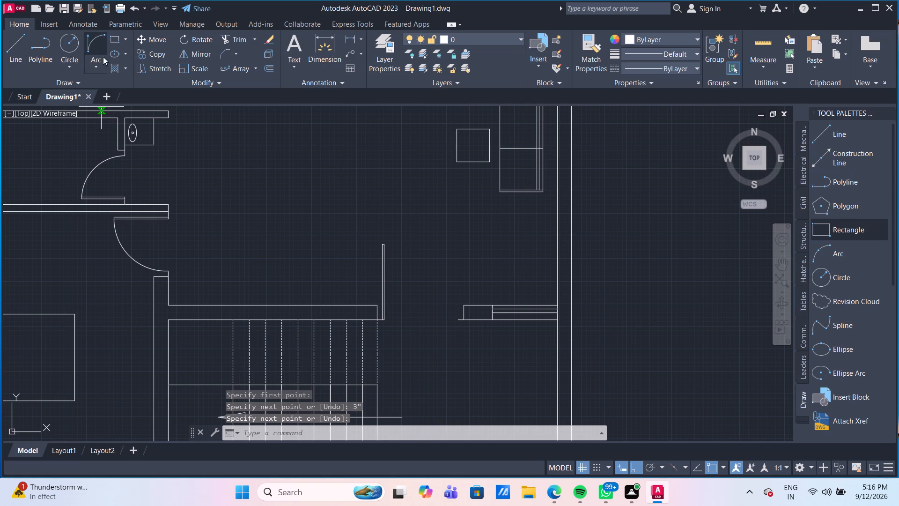
scroll(381, 240, "up", 1)
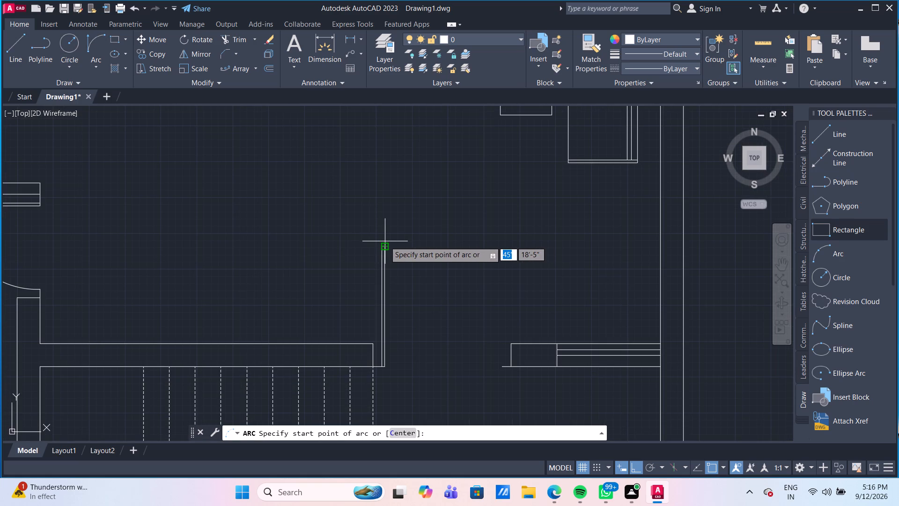
left_click(384, 246)
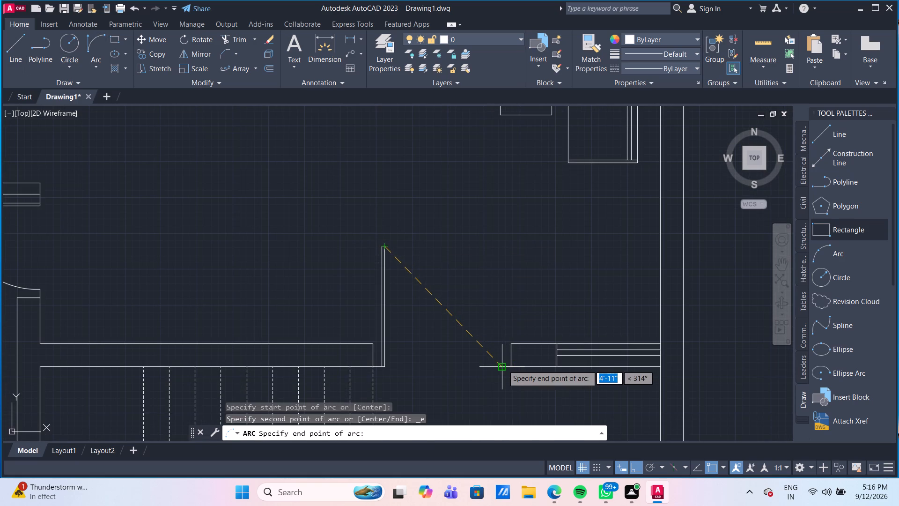
left_click(503, 365)
left_click(496, 264)
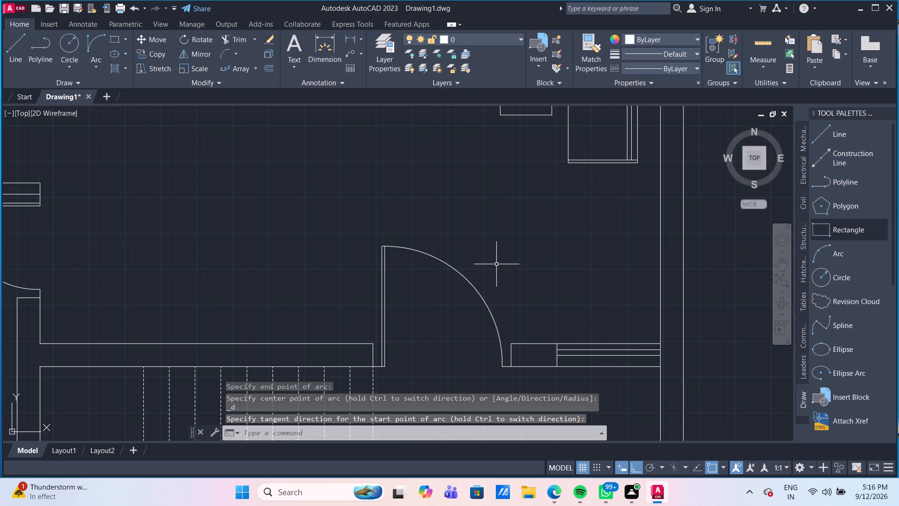
Add a multiline text label reading BED ROOM over 10'4"X13'0" below the bed in the upper bedroom.
scroll(496, 264, "down", 2)
scroll(472, 217, "down", 1)
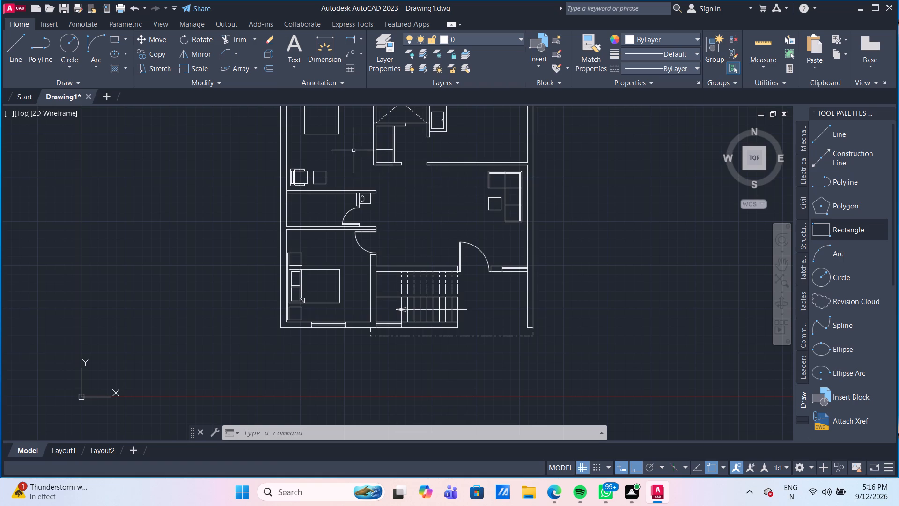
middle_click_drag(315, 139, 331, 205)
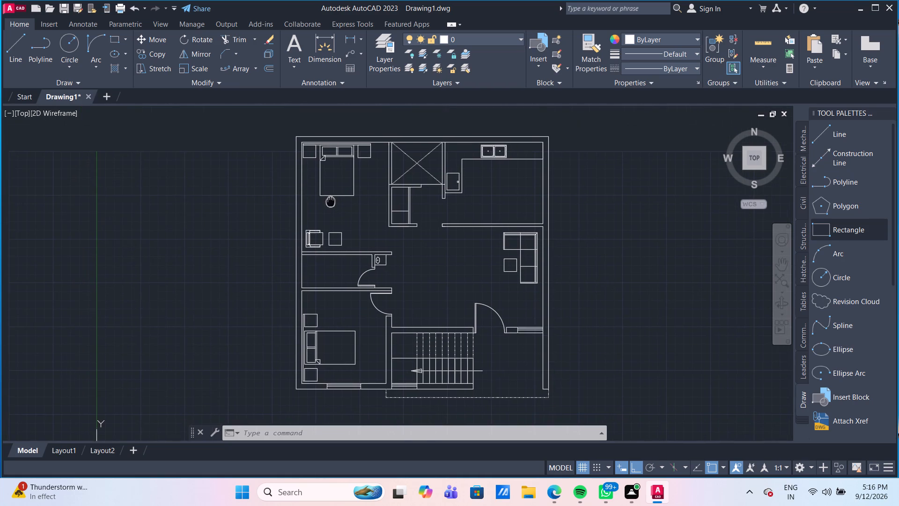
middle_click_drag(331, 205, 331, 207)
scroll(331, 207, "up", 2)
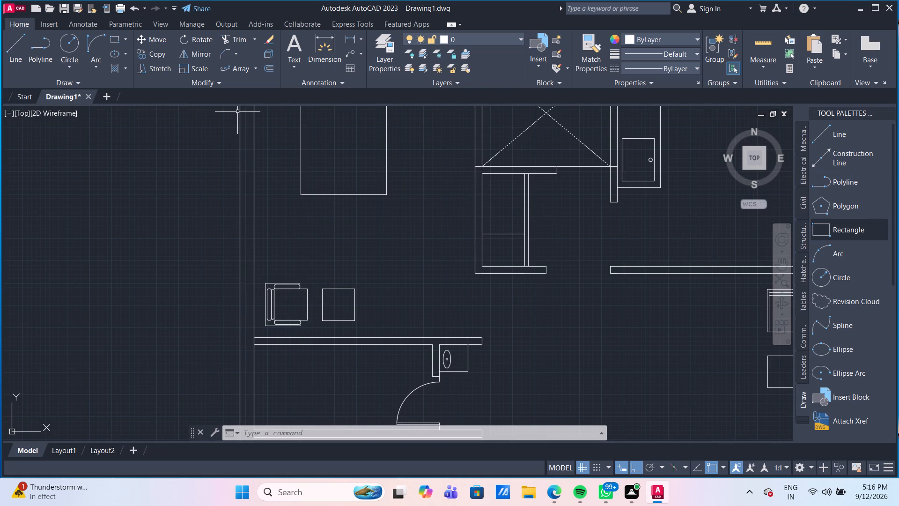
left_click(295, 52)
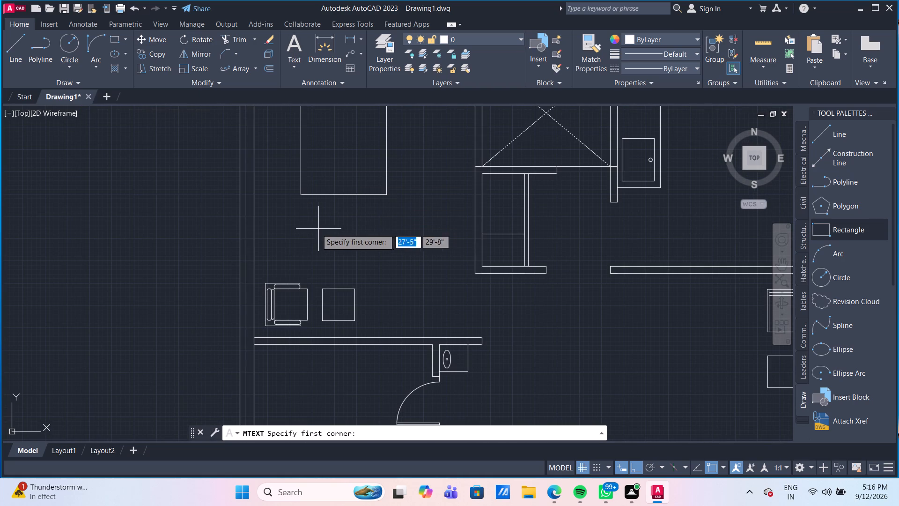
left_click(302, 230)
left_click(455, 265)
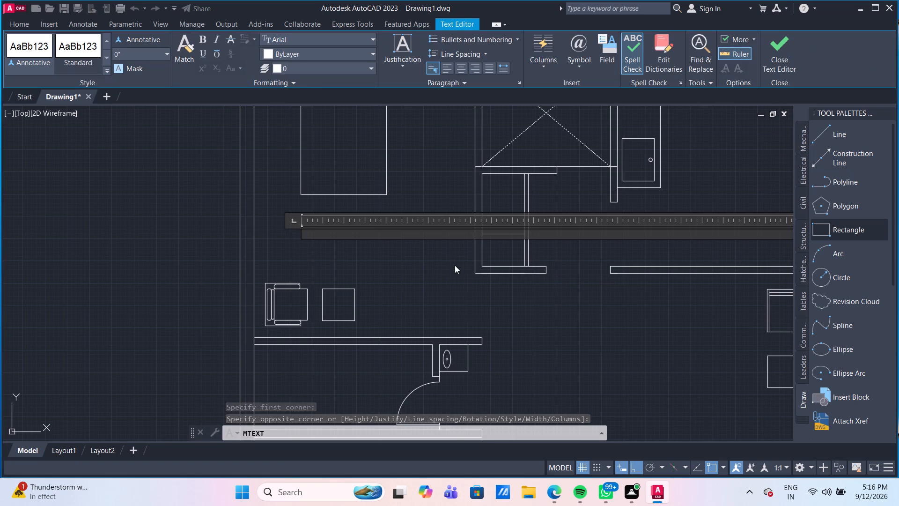
type("BED")
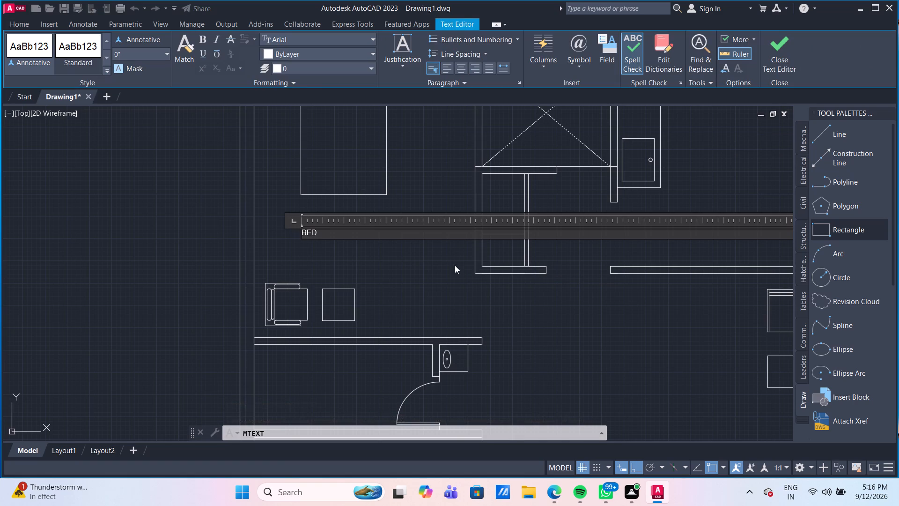
key("space")
type("ROOM")
key("Return")
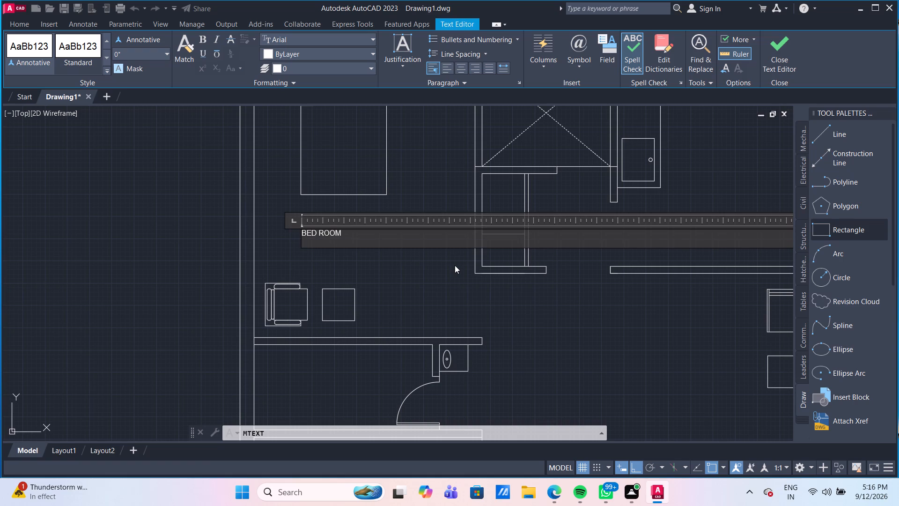
type("10")
type("'4\"")
key("x")
type("13")
type("'0")
key("shift+quotedbl")
Set the text height of both lines of the bedroom label to 5" and finish editing.
left_click(141, 53)
type("5\"")
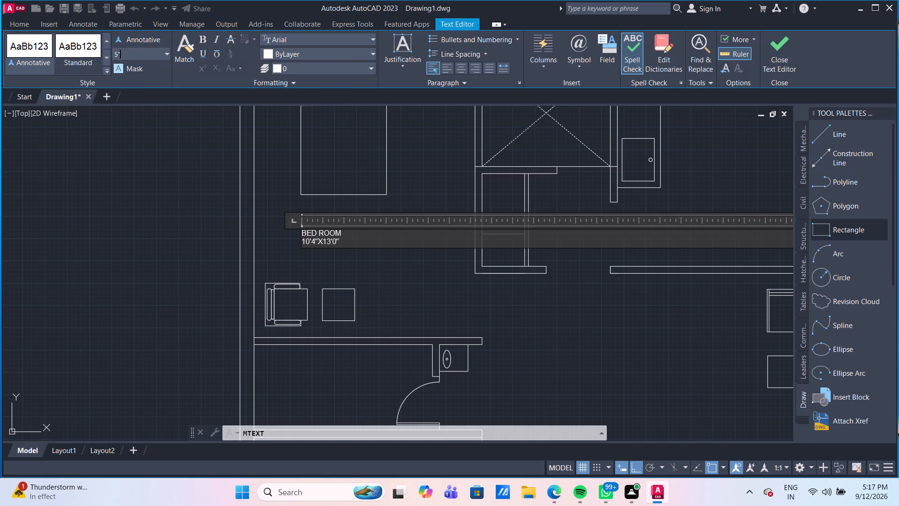
key("Return")
left_click_drag(351, 240, 298, 228)
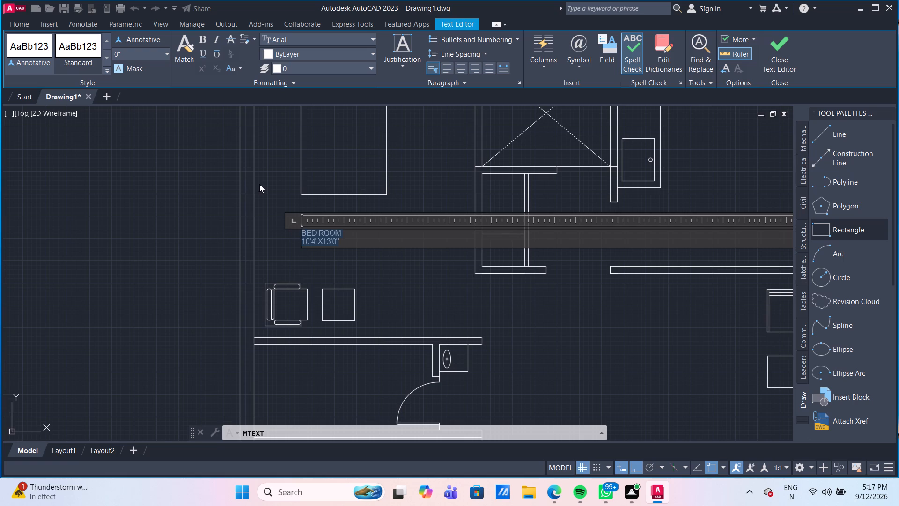
left_click(145, 52)
type("5\"")
key("Return")
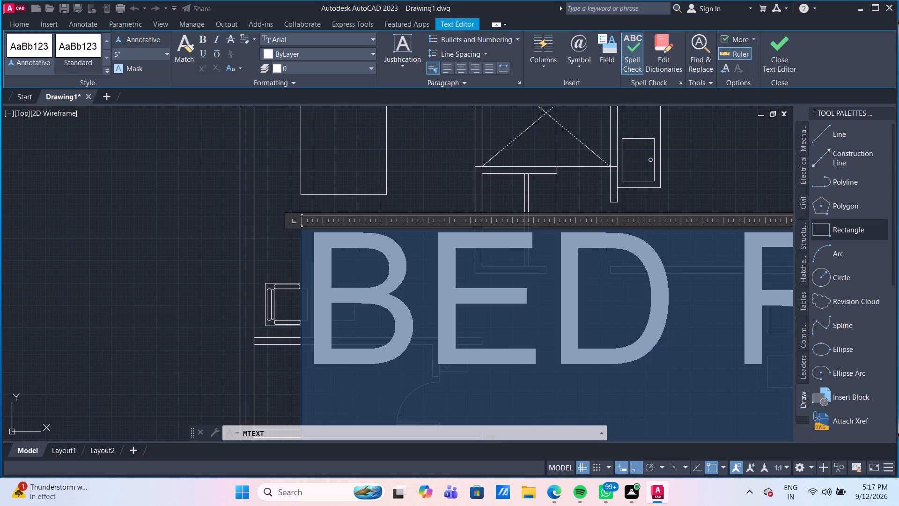
left_click(267, 161)
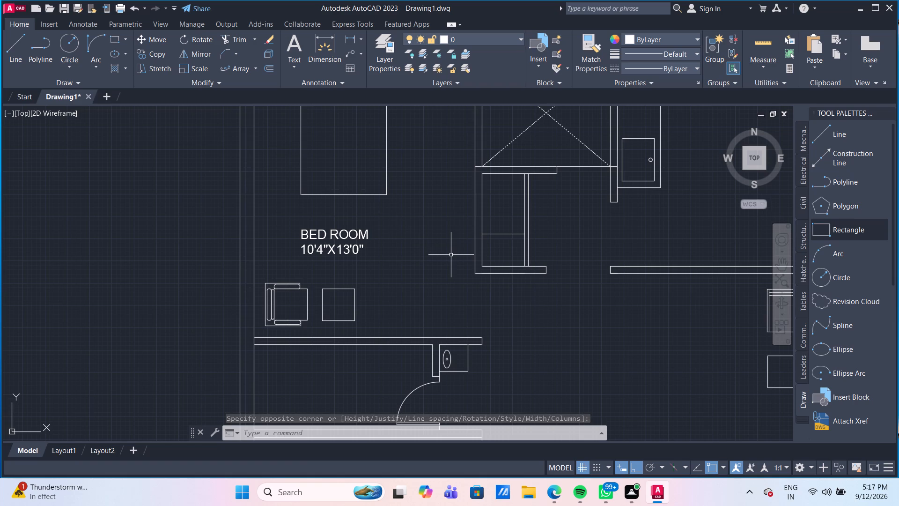
With Ortho off, copy the bedroom label into the toilet room below and above the bed in the lower bedroom.
scroll(430, 252, "down", 3)
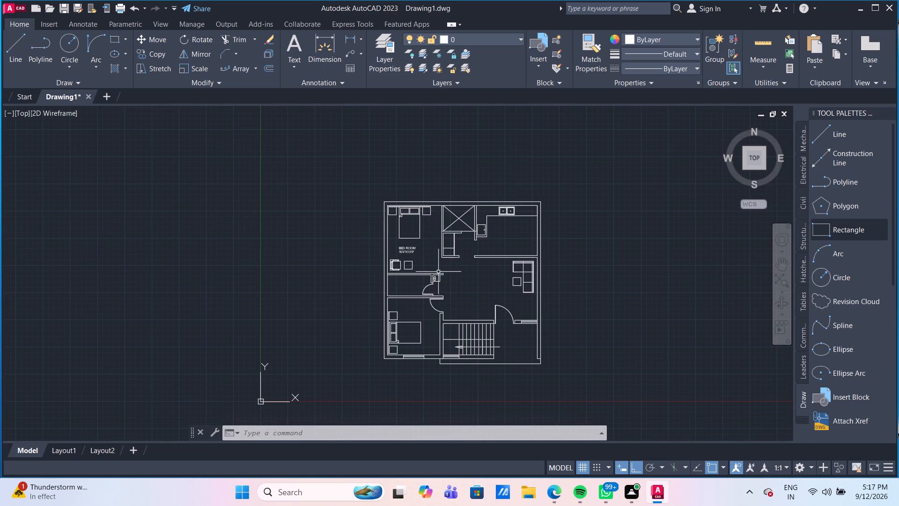
scroll(436, 288, "up", 1)
middle_click_drag(428, 274, 413, 251)
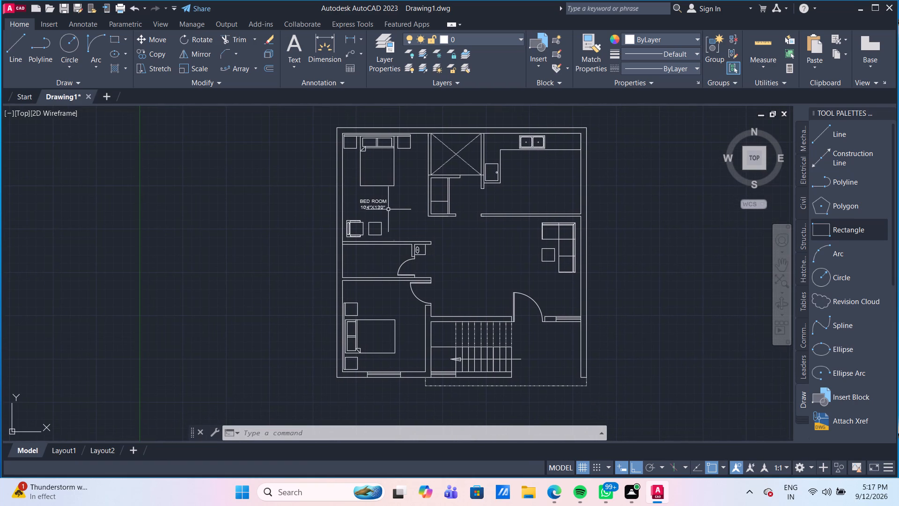
left_click(377, 207)
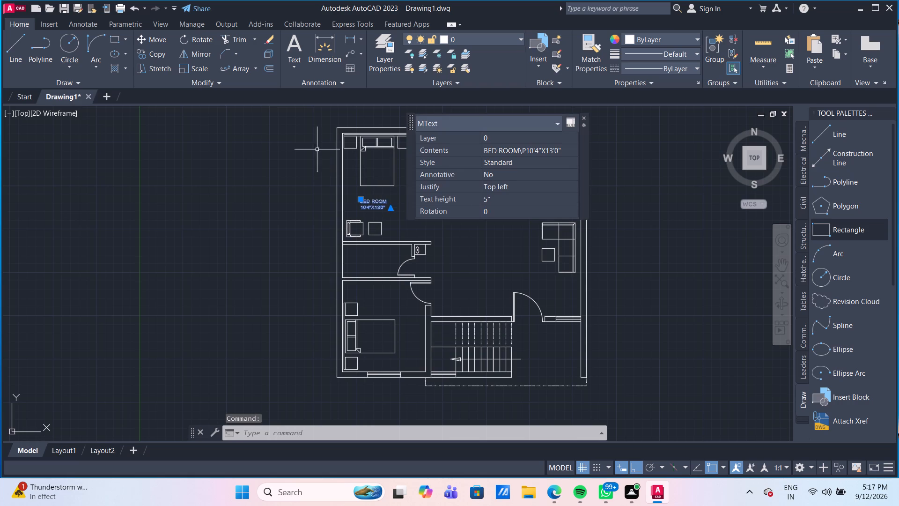
type("CO")
key("Return")
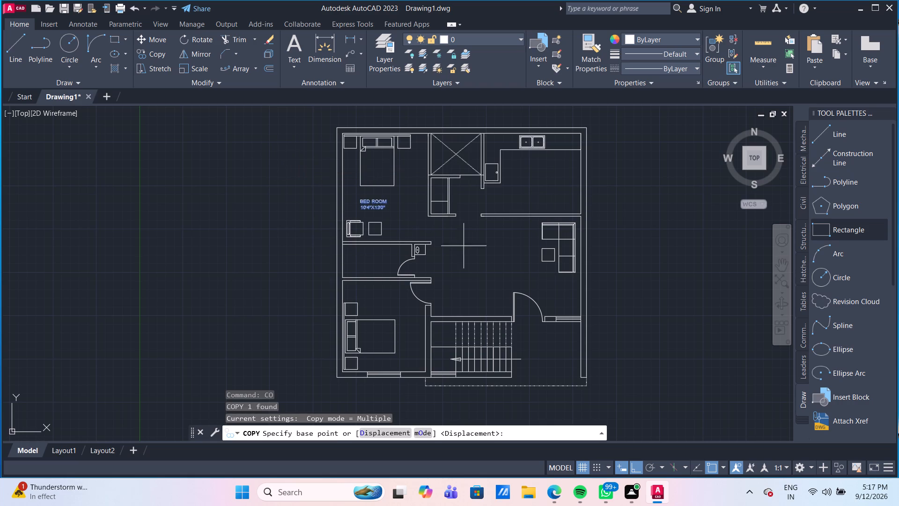
left_click(639, 467)
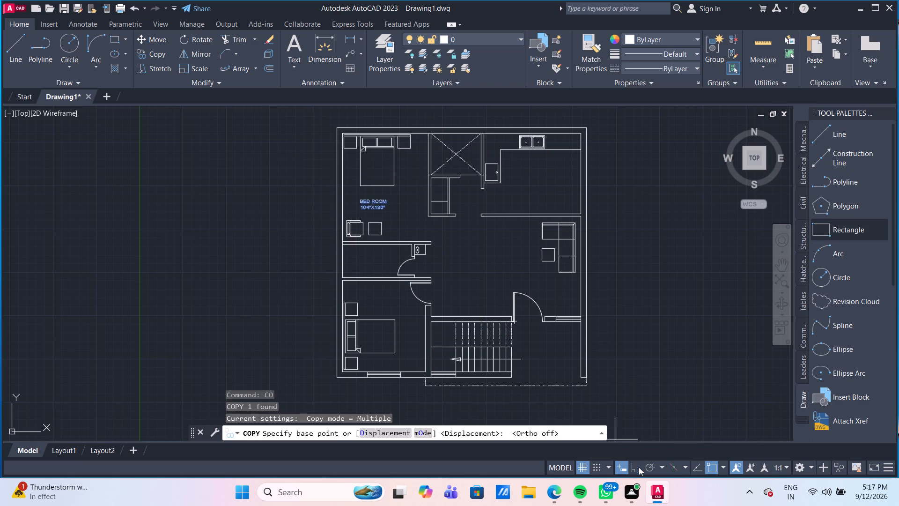
left_click(366, 203)
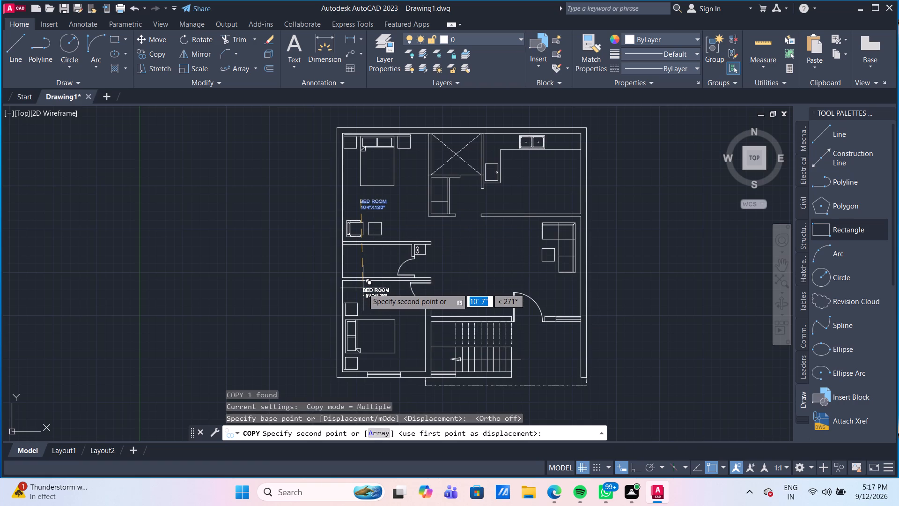
scroll(363, 288, "up", 1)
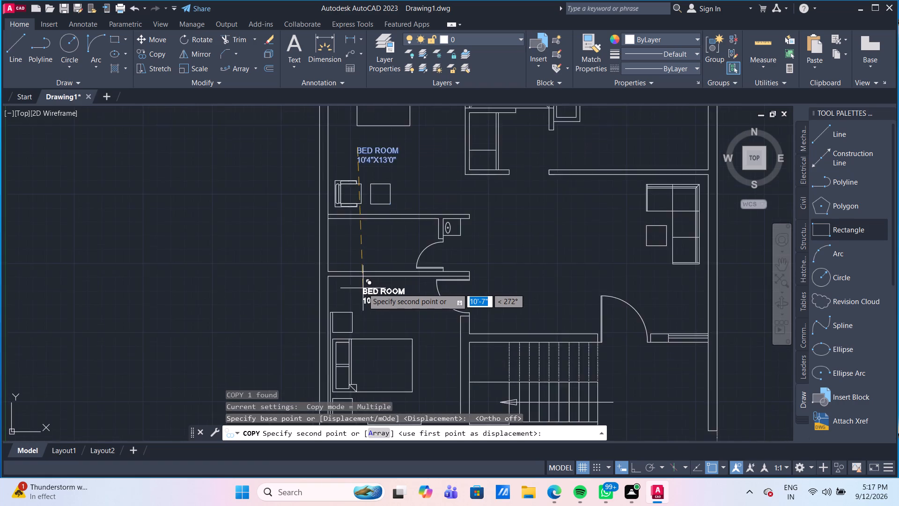
scroll(363, 288, "up", 1)
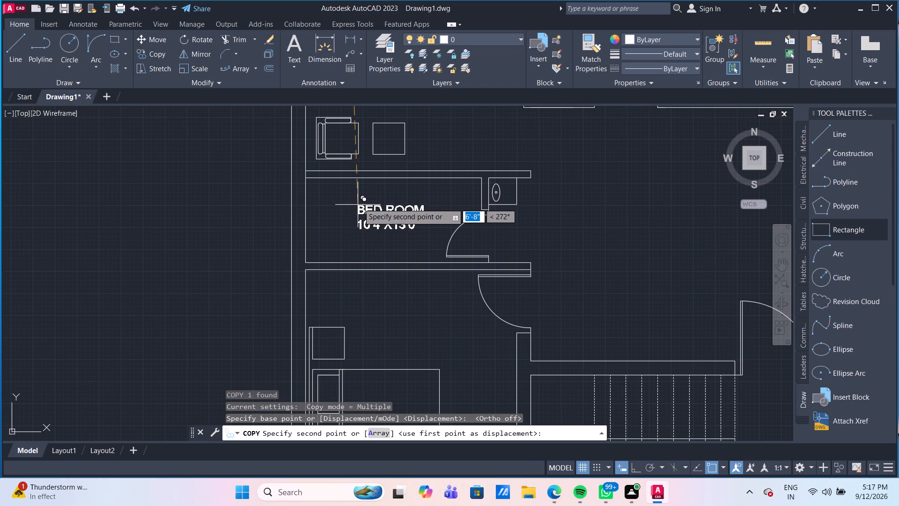
left_click(359, 203)
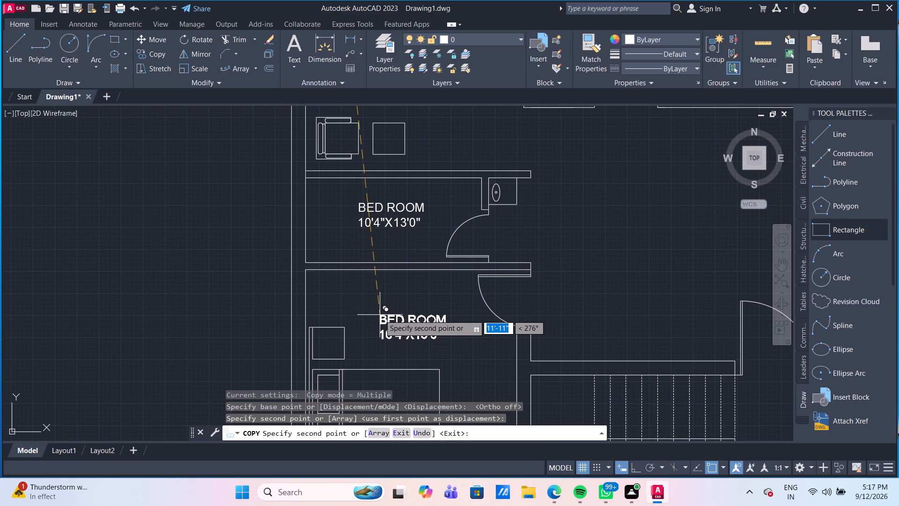
left_click(380, 315)
Place further copies of the bedroom label in the middle of the living area and in the kitchen.
scroll(571, 266, "down", 3)
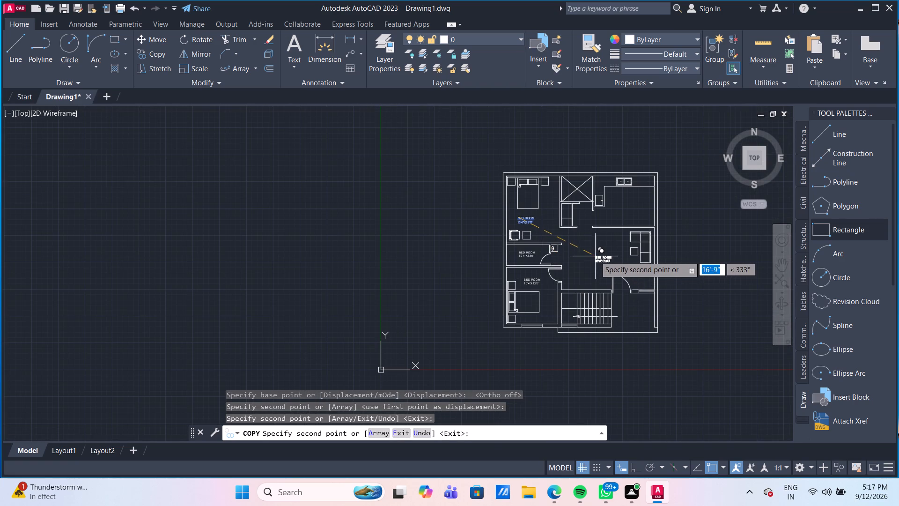
scroll(592, 254, "up", 2)
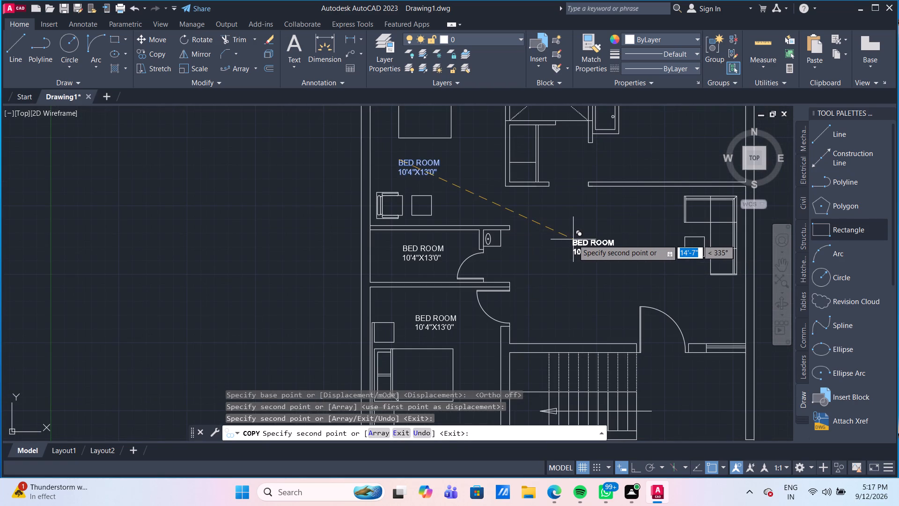
left_click(575, 244)
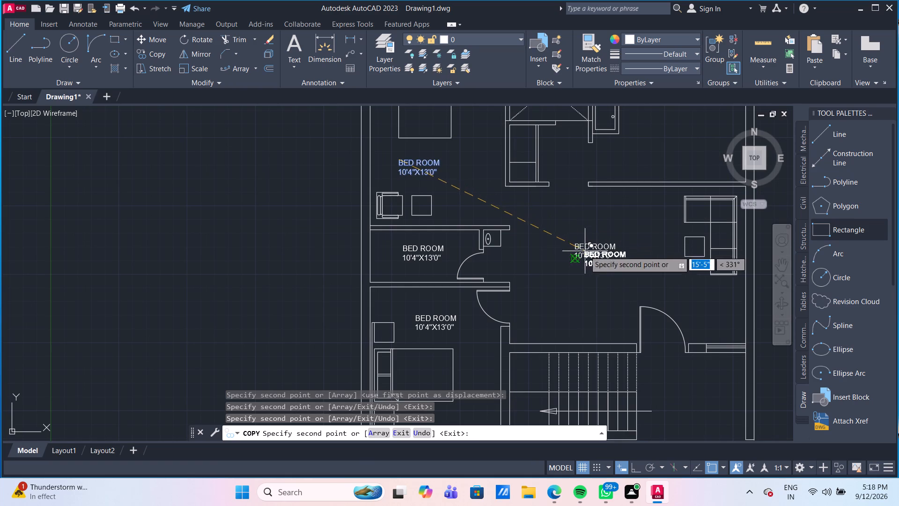
scroll(581, 189, "down", 3)
scroll(593, 185, "up", 3)
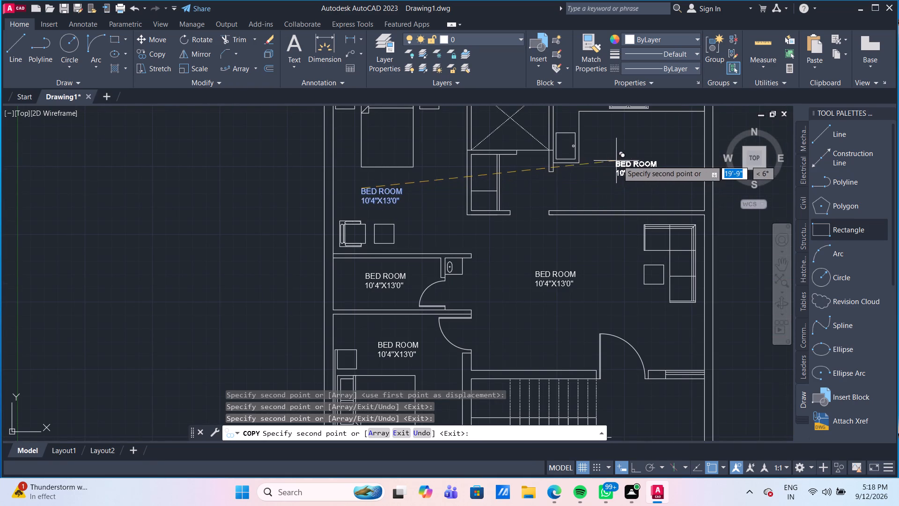
left_click(619, 149)
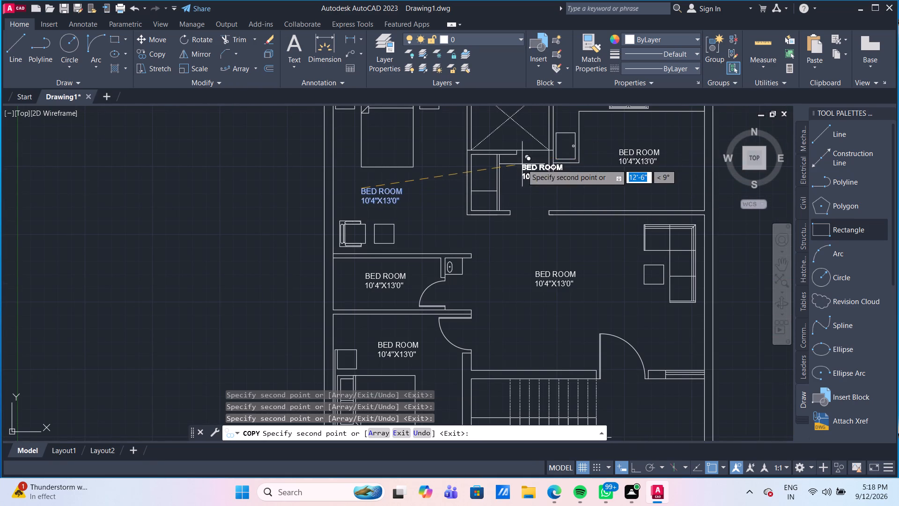
Place another copy of the bedroom label inside the crossed space between the upper bedroom and the kitchen.
middle_click_drag(500, 132, 501, 207)
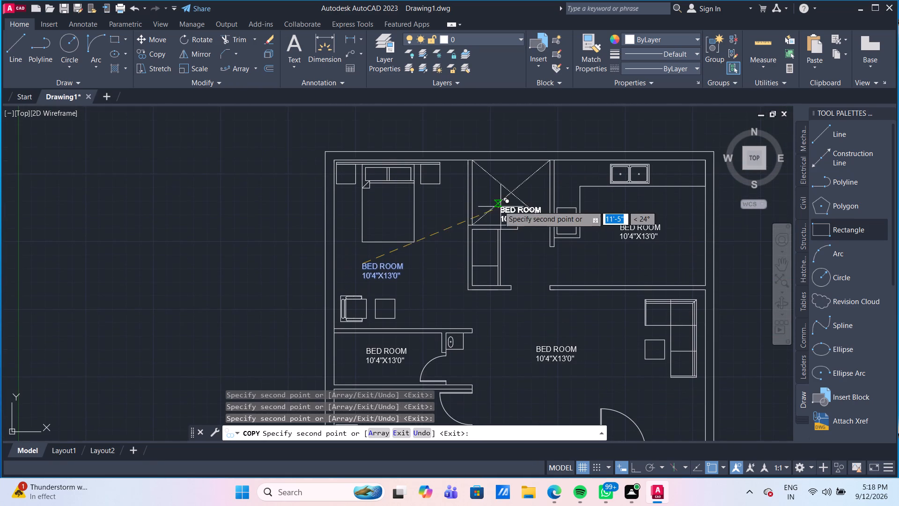
scroll(482, 197, "up", 3)
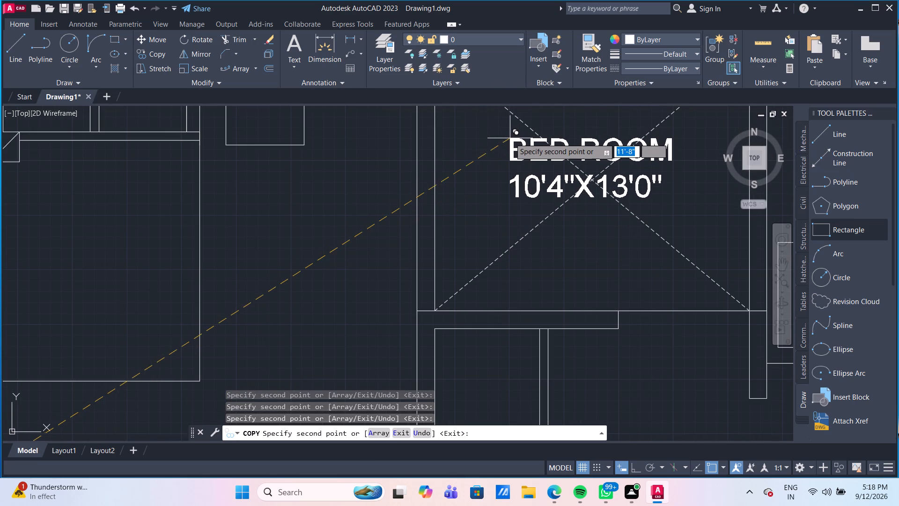
left_click(515, 143)
scroll(537, 228, "down", 3)
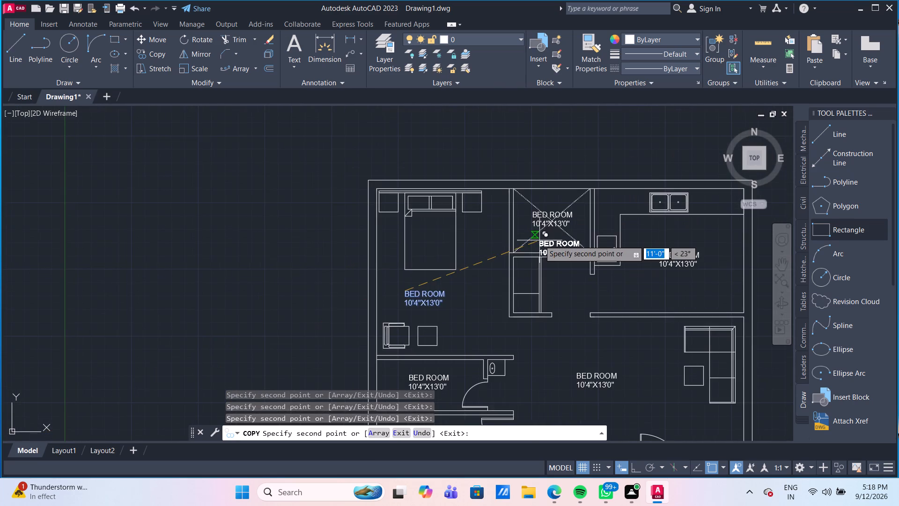
Place a final copy of the bedroom label in the open space beside the staircase, below the entrance door, and end copying.
scroll(539, 240, "down", 3)
scroll(573, 324, "up", 3)
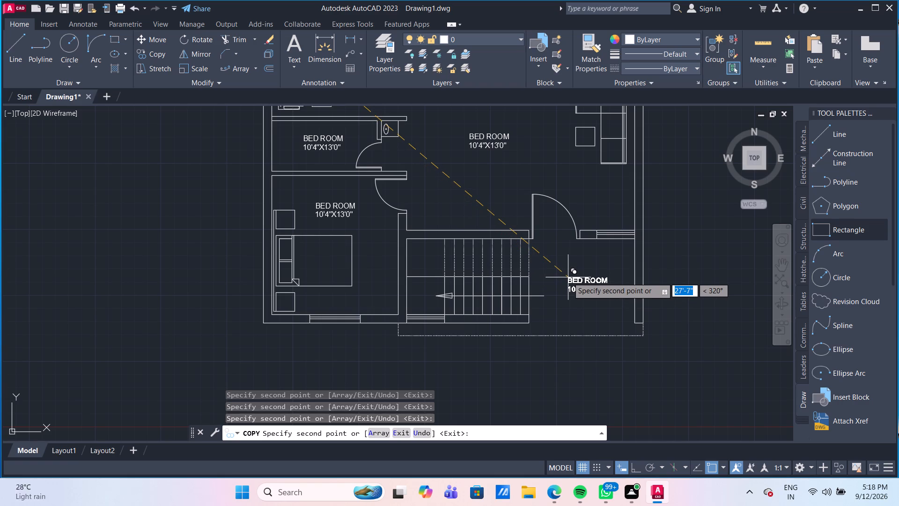
left_click(568, 277)
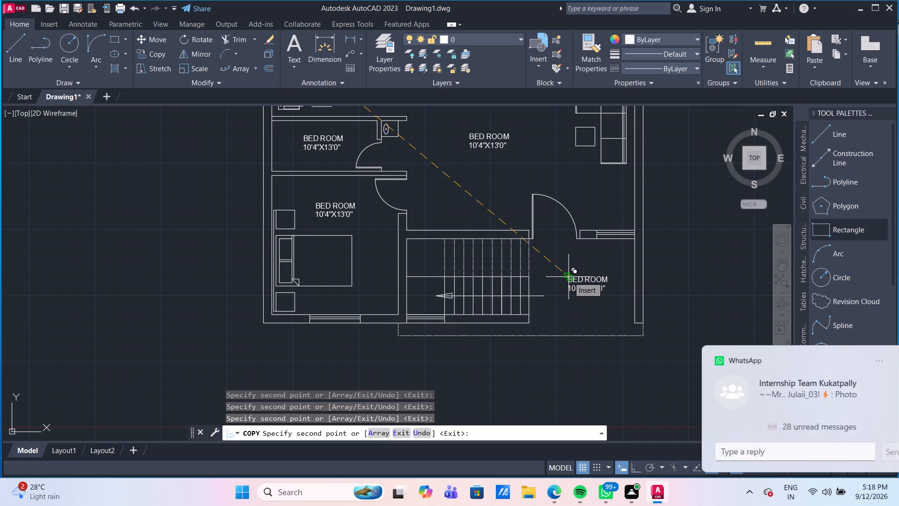
key("Escape")
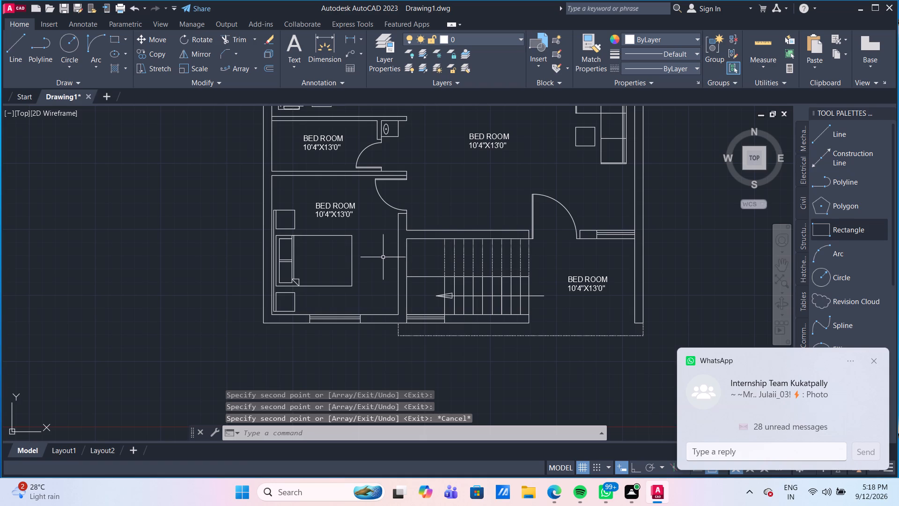
Change the room name in the toilet room's label to TOILET.
scroll(343, 169, "up", 1)
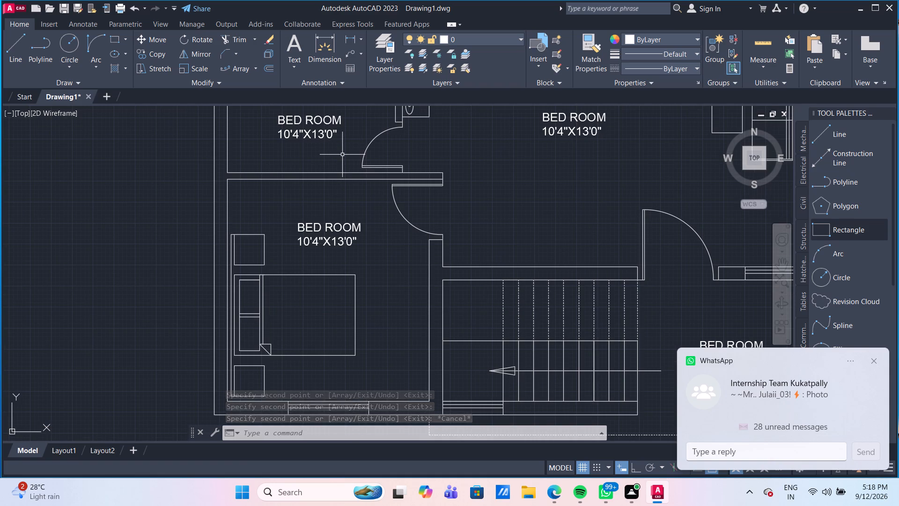
middle_click_drag(342, 155, 380, 303)
scroll(375, 301, "down", 3)
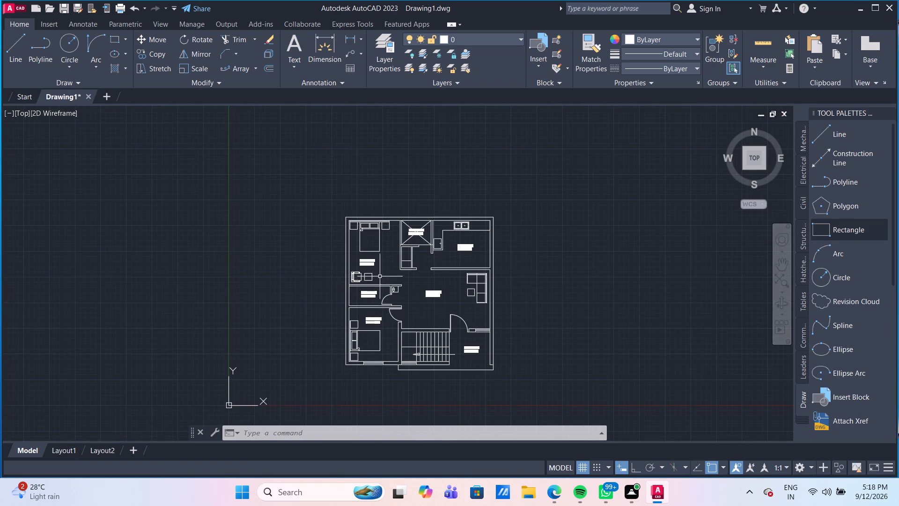
scroll(377, 266, "up", 2)
scroll(381, 328, "up", 1)
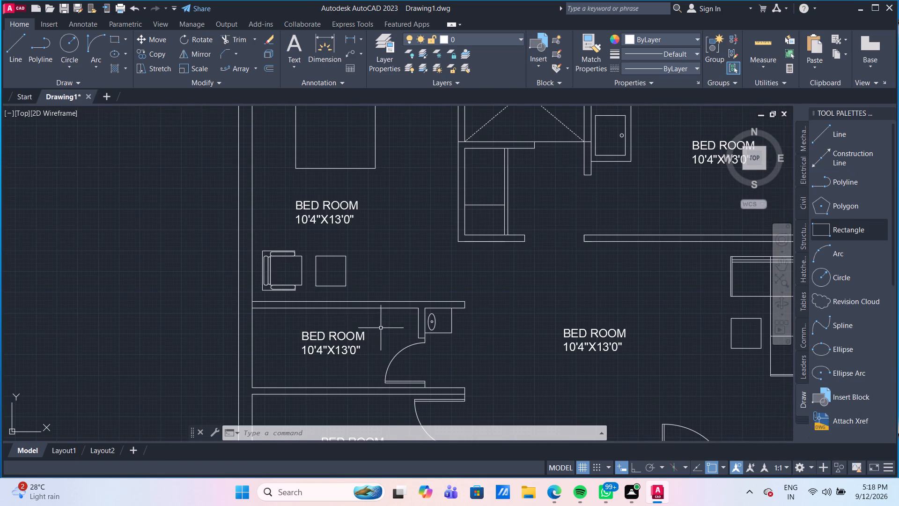
middle_click_drag(340, 342, 335, 271)
scroll(336, 282, "up", 1)
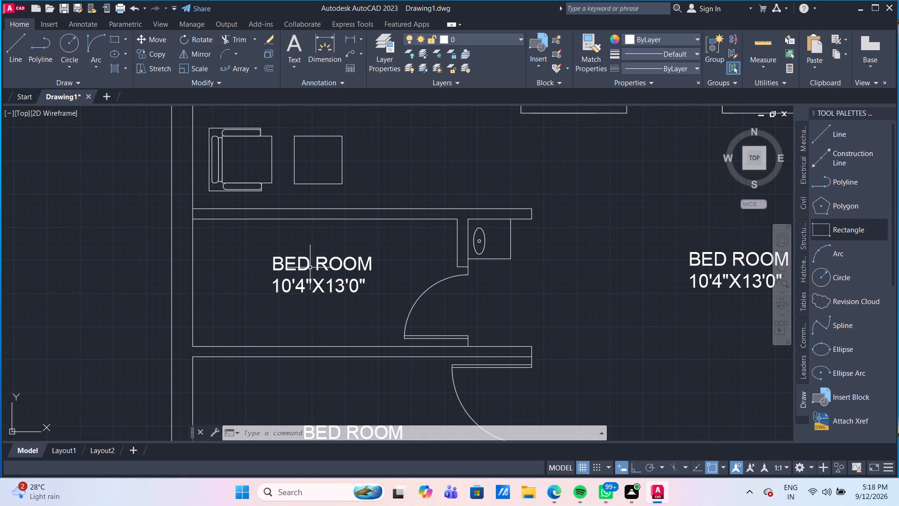
scroll(310, 237, "down", 2)
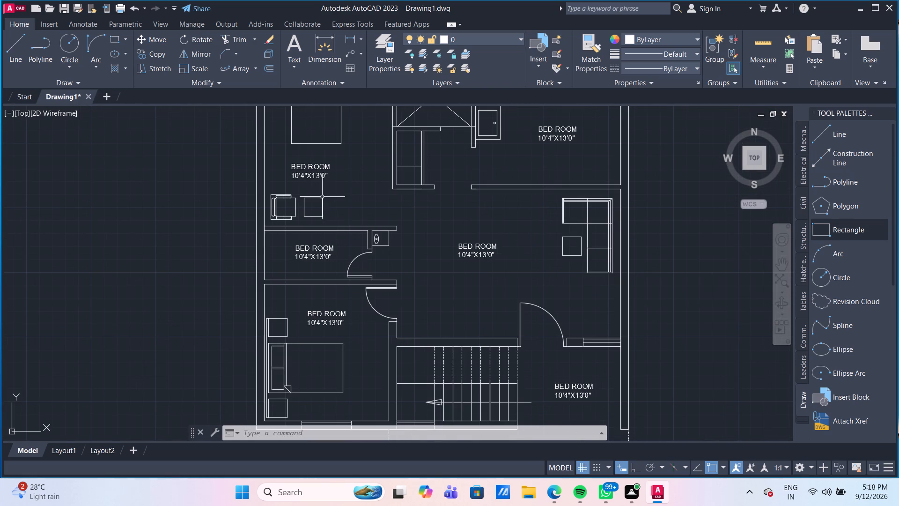
scroll(326, 187, "up", 1)
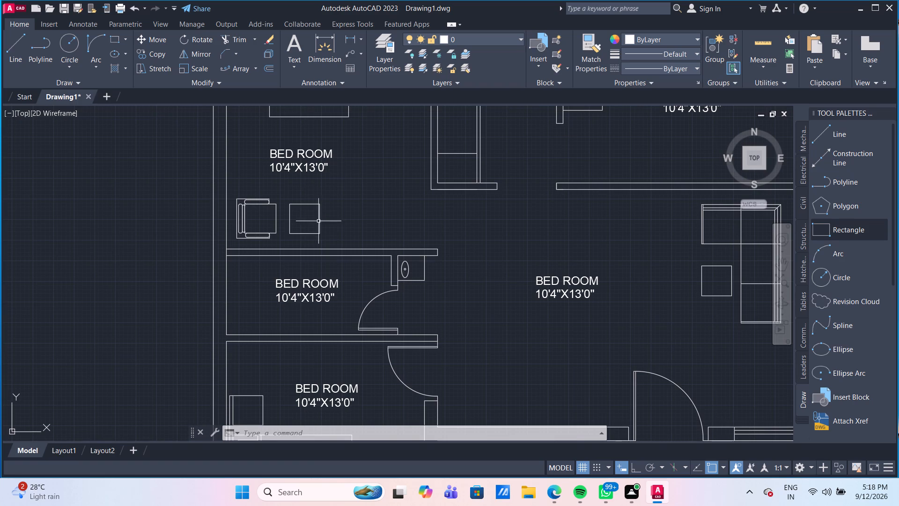
double_click(300, 282)
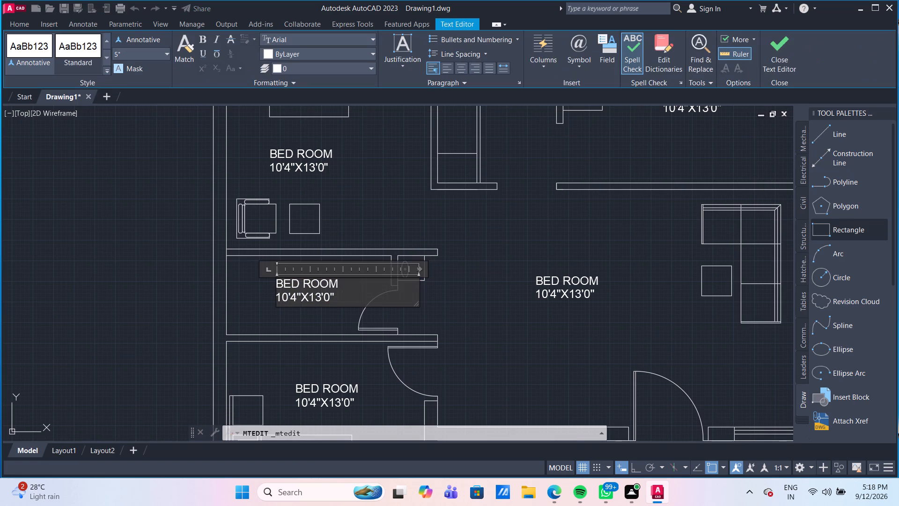
left_click(347, 282)
key("BackSpace")
key("BackSpace")
key("BackSpace")
key("BackSpace")
key("BackSpace")
key("BackSpace")
key("BackSpace")
key("BackSpace")
key("BackSpace")
key("BackSpace")
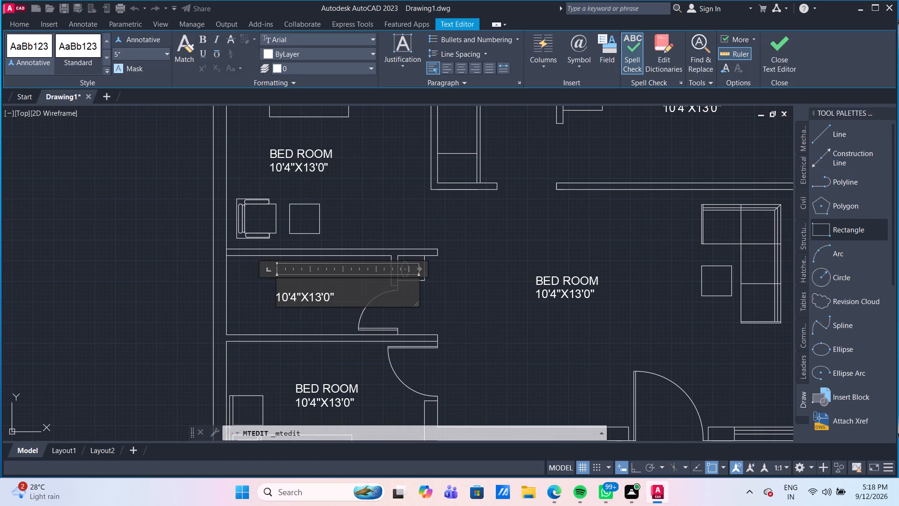
type("TOILET")
Change the dimensions line of the toilet label to 8'4"X4'0".
key("Down")
key("Left")
key("Left")
key("Left")
key("Left")
key("Left")
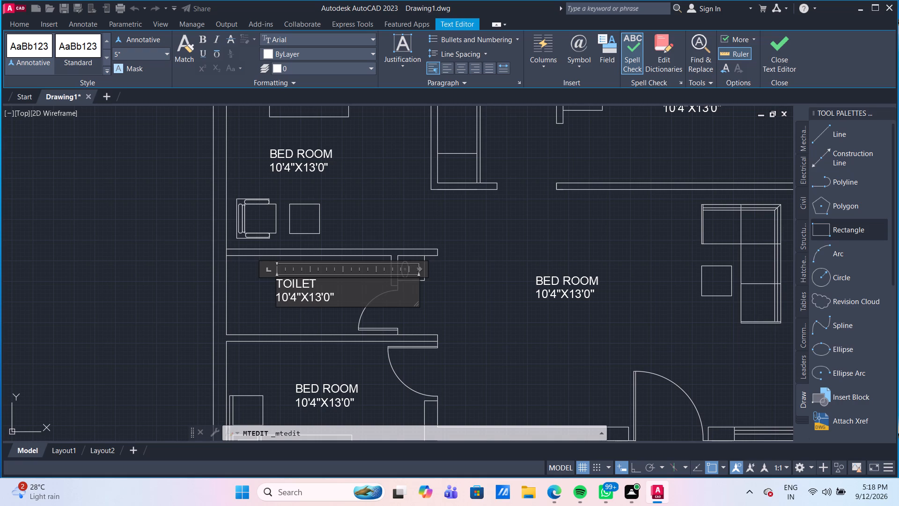
key("BackSpace")
key("BackSpace")
key("8")
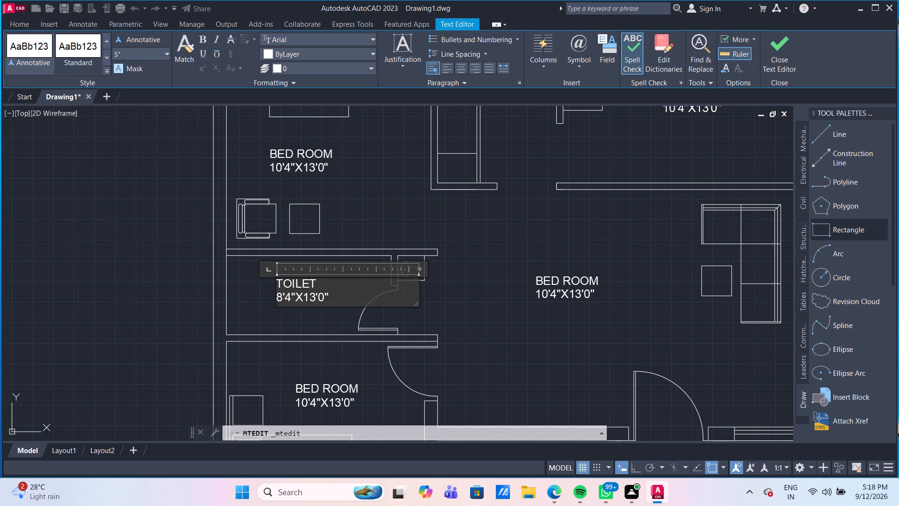
key("Right")
key("Right")
key("Right")
key("Right")
key("Right")
key("Right")
key("BackSpace")
key("BackSpace")
key("4")
Indent the name TOILET by one space above its dimensions and finish editing the label.
left_click(279, 284)
key("space")
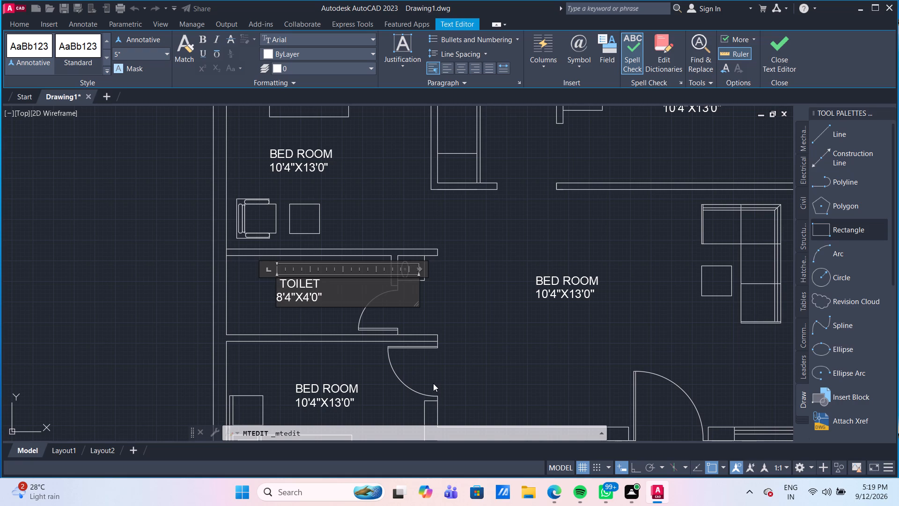
key("BackSpace")
key("space")
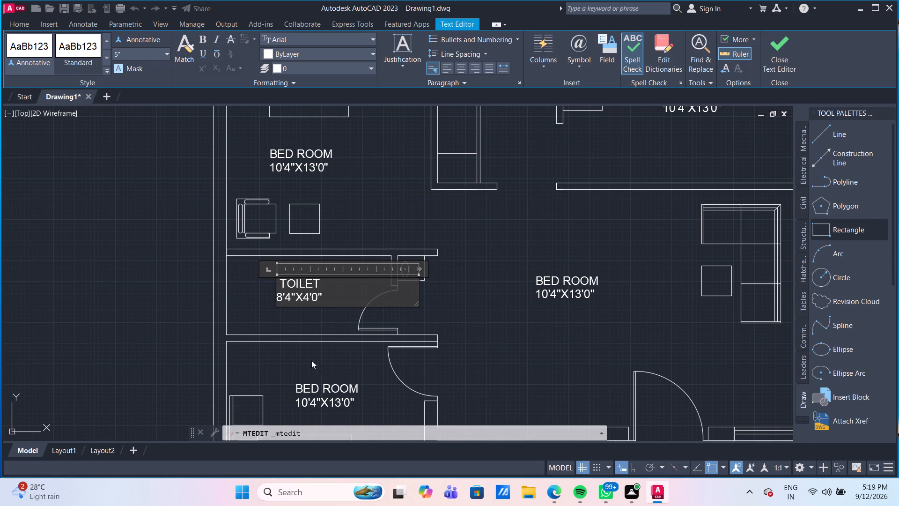
left_click(300, 315)
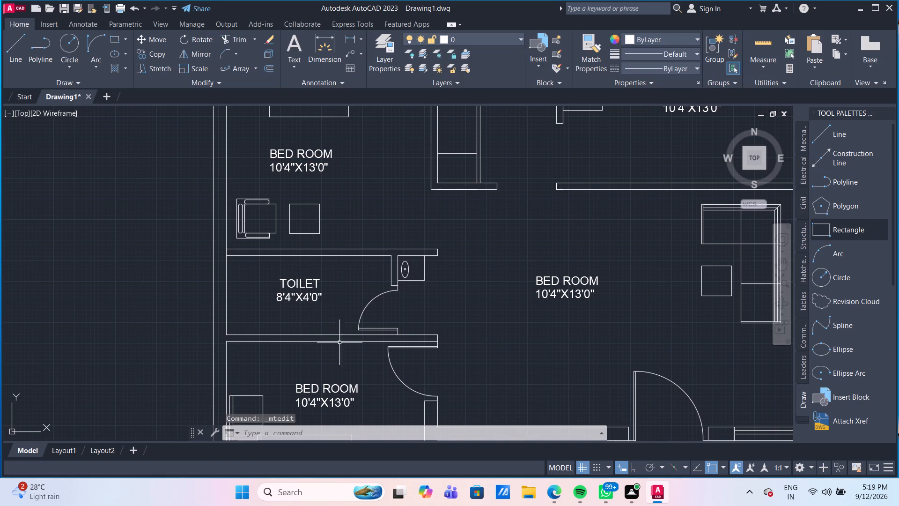
Change the dimensions line of the lower bedroom's label to 10'0"X11'0" and finish editing.
middle_click_drag(364, 387, 326, 286)
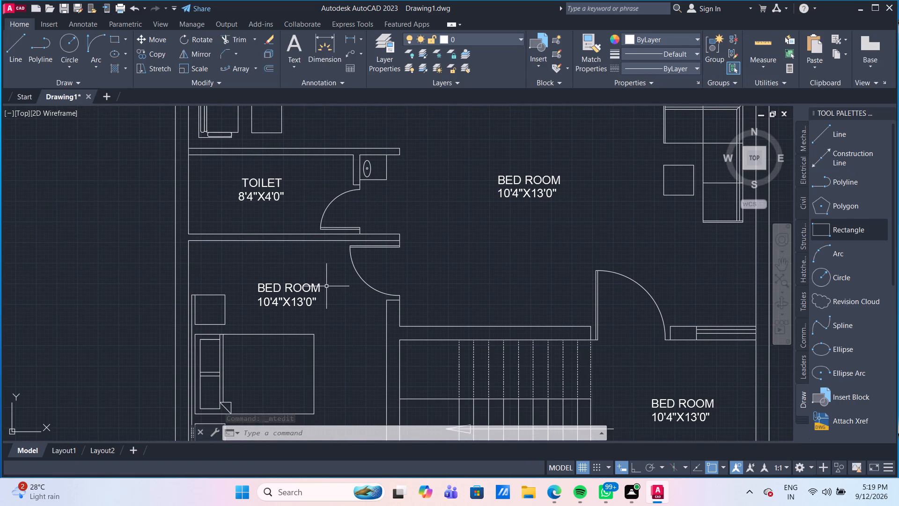
double_click(289, 304)
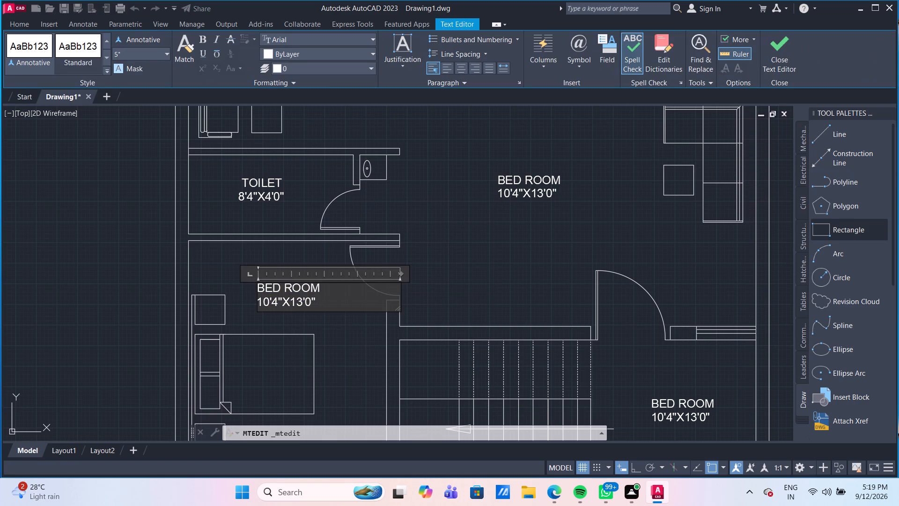
left_click(279, 304)
key("BackSpace")
key("0")
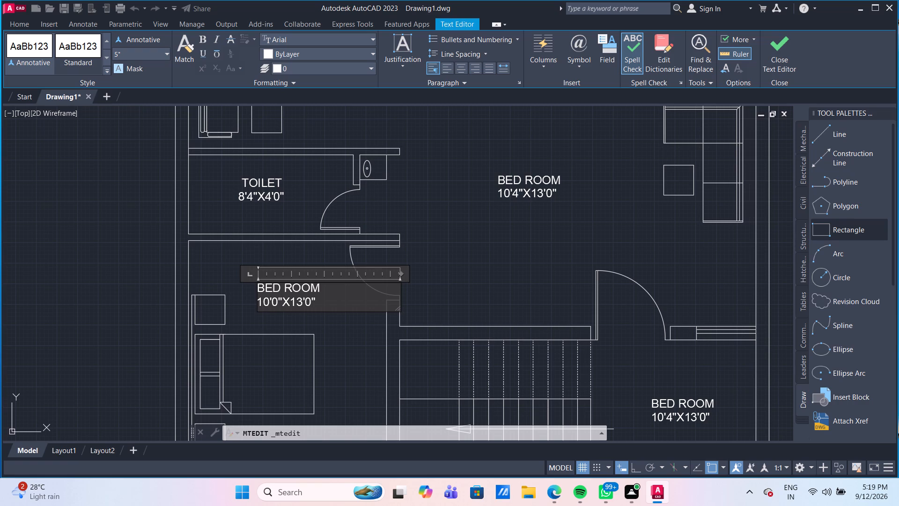
left_click(300, 308)
key("BackSpace")
key("1")
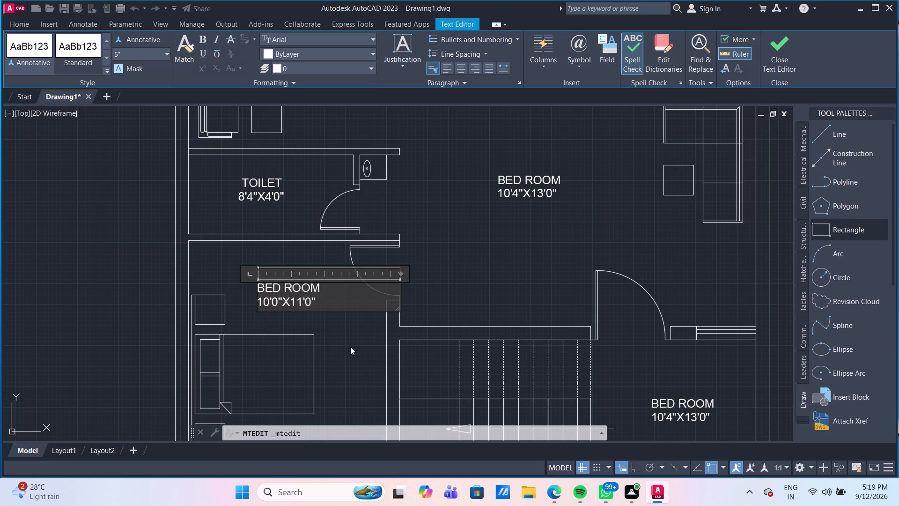
left_click(340, 344)
Change the room name to WASH AREA in the label of the small room marked with dashed diagonals.
scroll(340, 344, "down", 2)
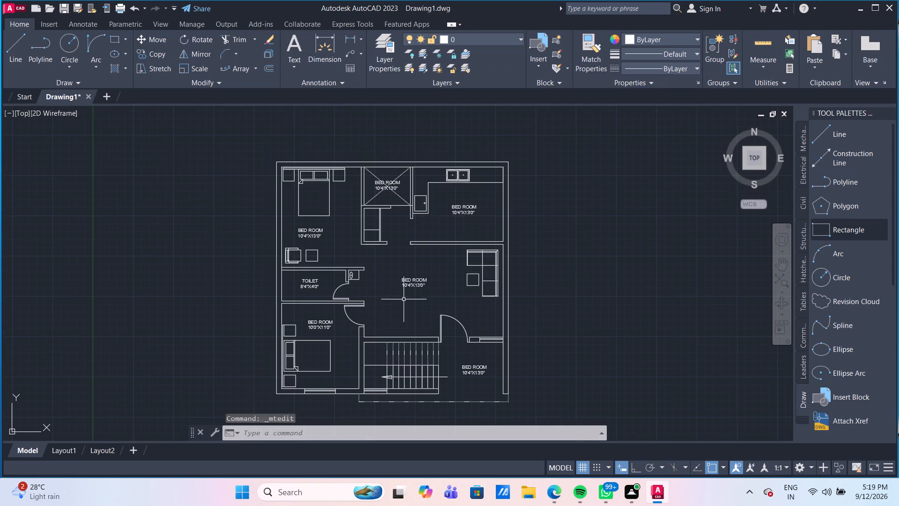
scroll(390, 187, "up", 1)
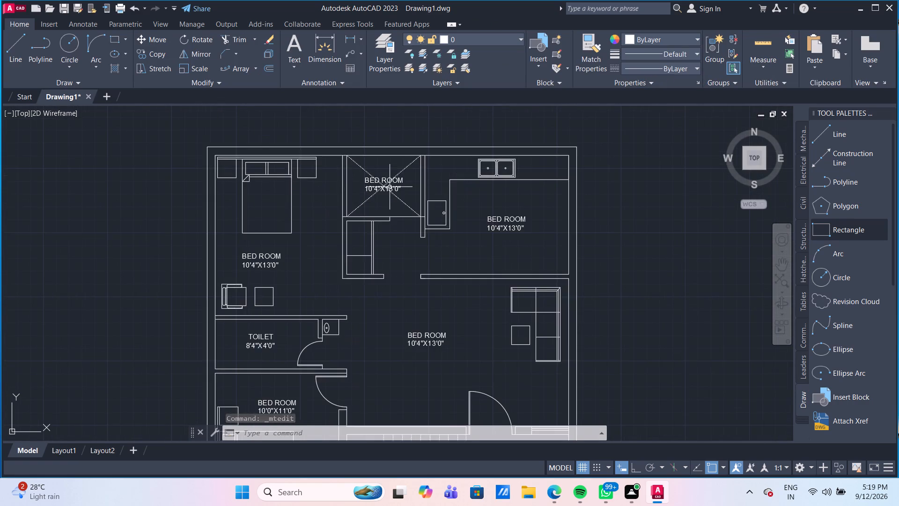
scroll(390, 187, "up", 2)
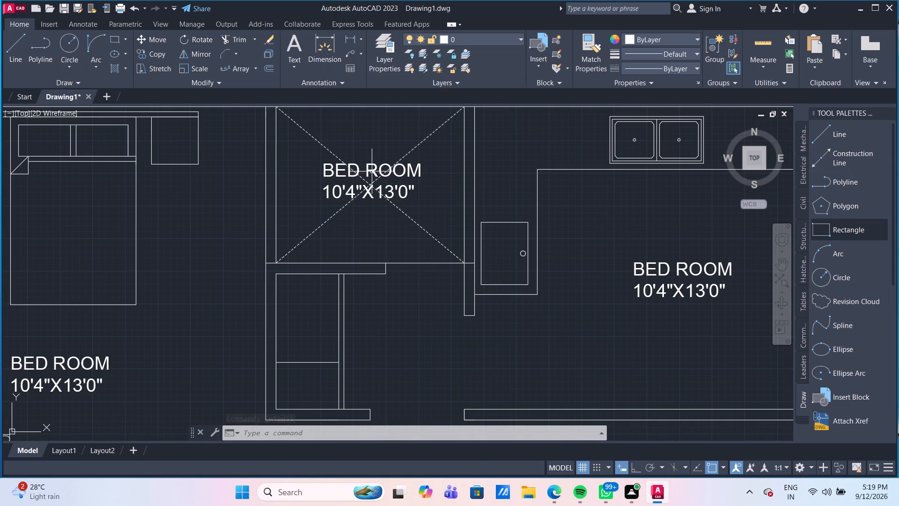
double_click(372, 171)
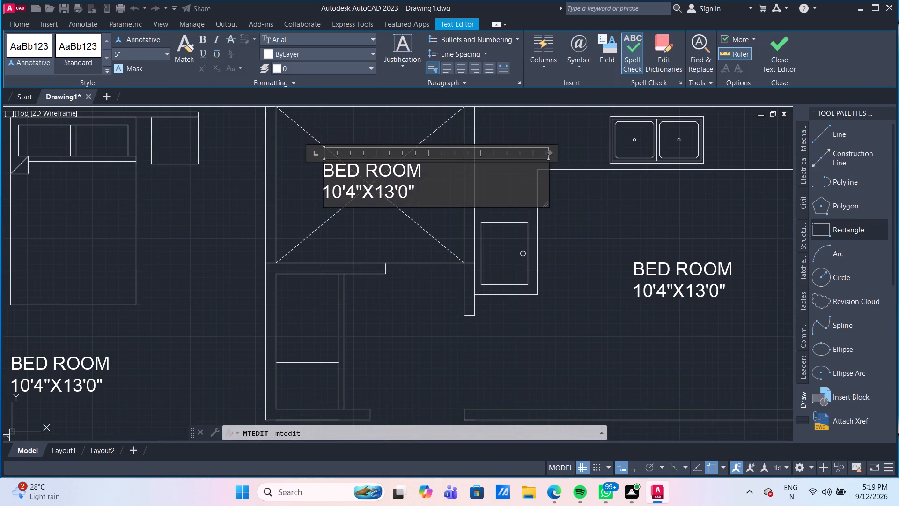
left_click(452, 169)
key("BackSpace")
key("BackSpace")
key("BackSpace")
key("BackSpace")
key("BackSpace")
key("BackSpace")
key("BackSpace")
key("BackSpace")
key("BackSpace")
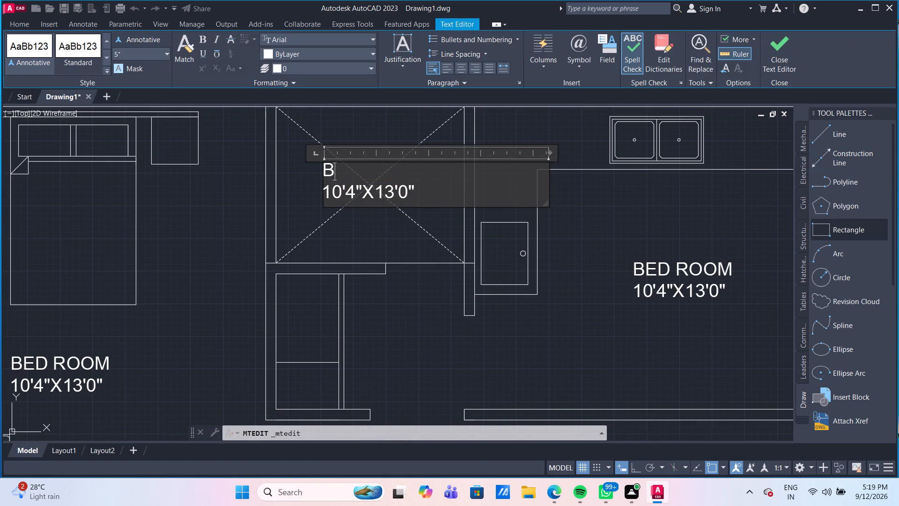
type("WASH AREA")
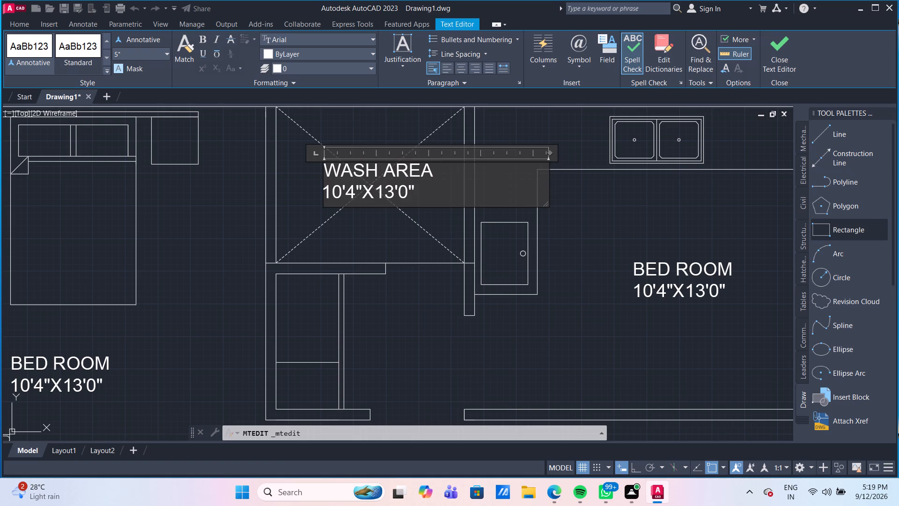
Change the dimensions line of the WASH AREA label to 6'0"X5'0".
left_click(357, 201)
key("BackSpace")
key("BackSpace")
key("BackSpace")
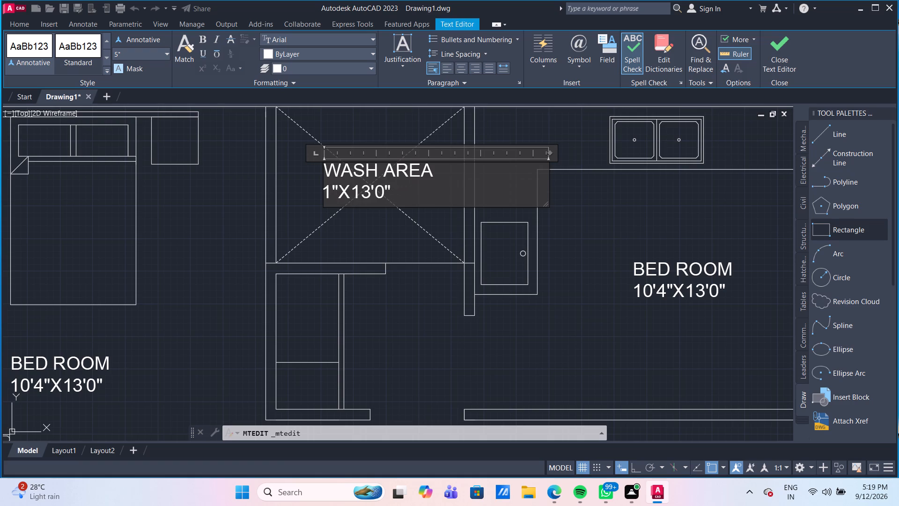
key("BackSpace")
type("6'")
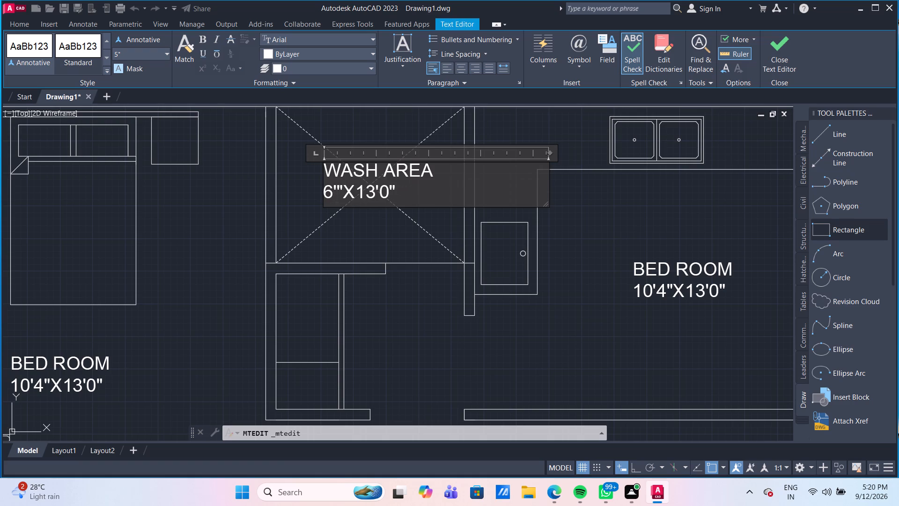
key("0")
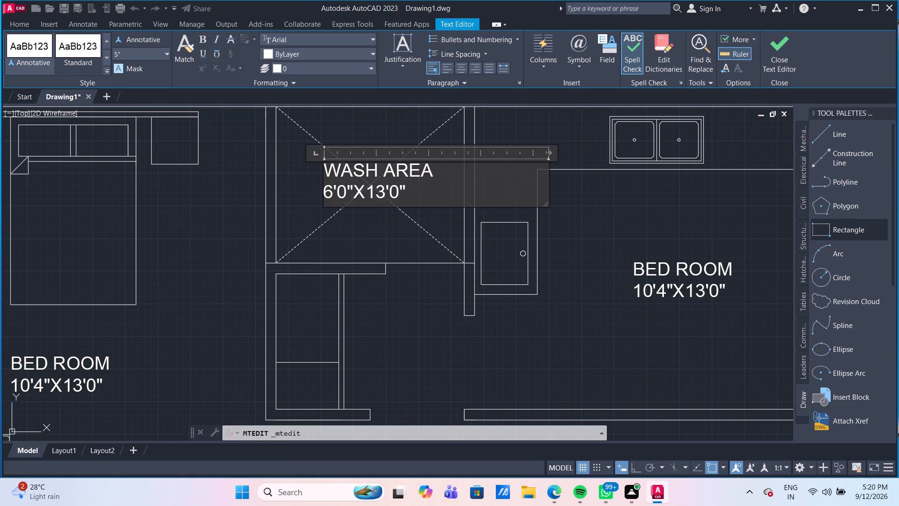
left_click(386, 193)
key("BackSpace")
key("5")
key("BackSpace")
key("BackSpace")
key("5")
Indent the dimensions by four spaces beneath the name WASH AREA and finish editing the label.
left_click(326, 184)
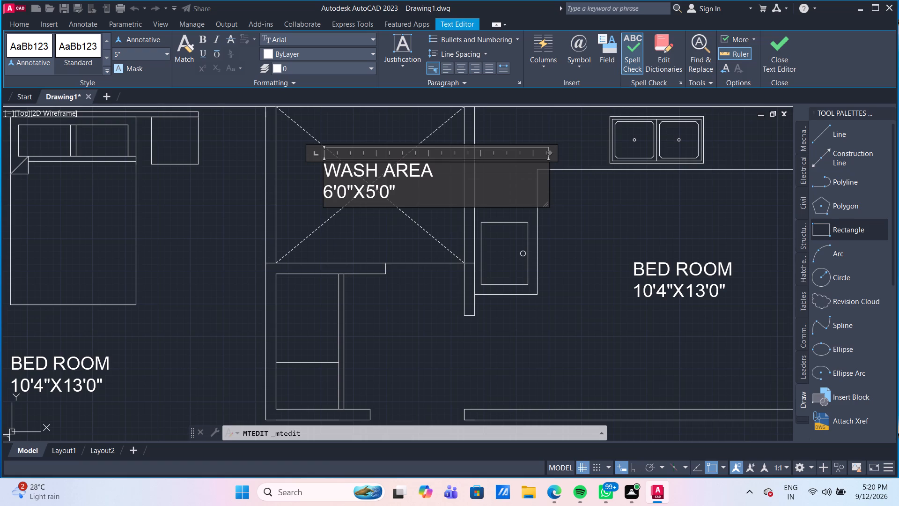
left_click(326, 196)
key("space")
key("space")
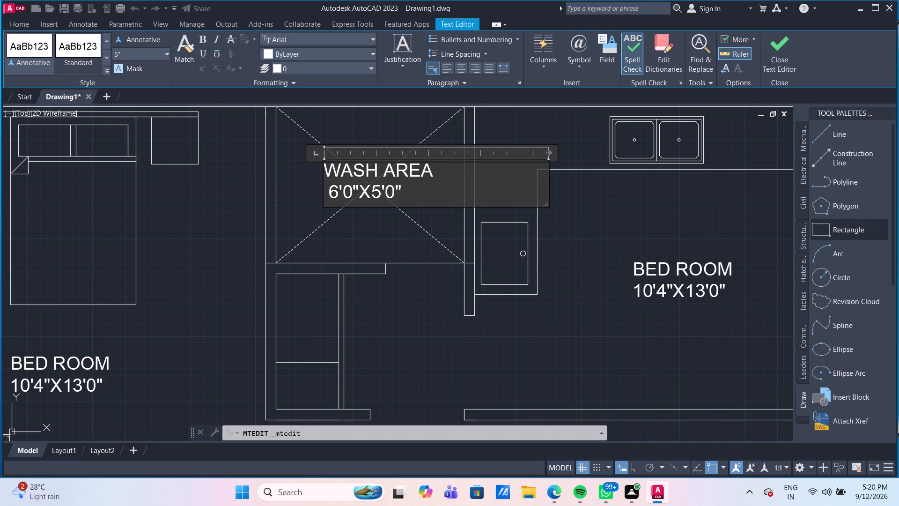
key("space")
key("space")
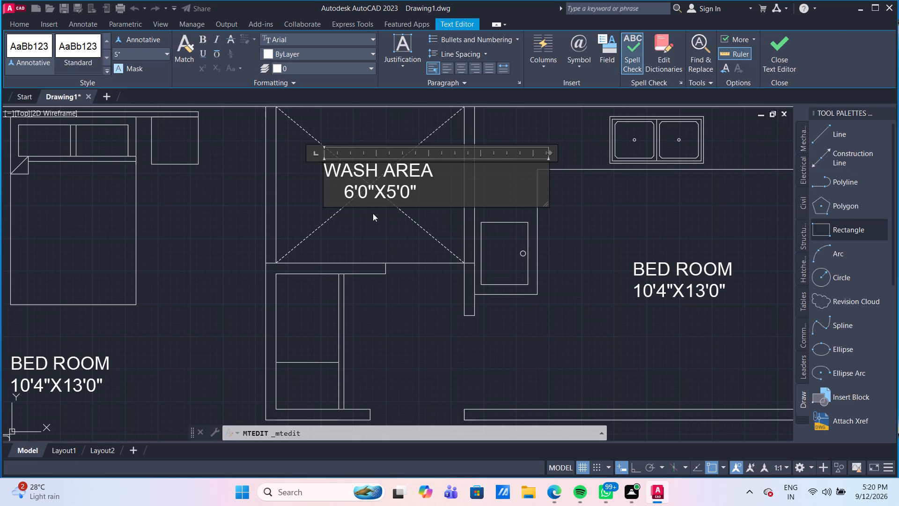
left_click(373, 213)
Change the room name to KITCHEN in the label of the room with the counter and double sink.
scroll(485, 254, "down", 2)
scroll(558, 268, "up", 2)
double_click(581, 249)
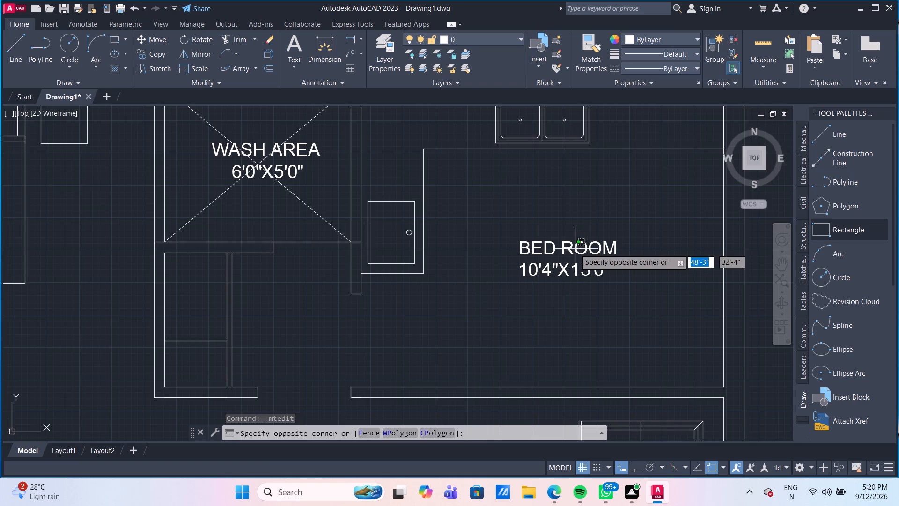
double_click(575, 249)
left_click(630, 251)
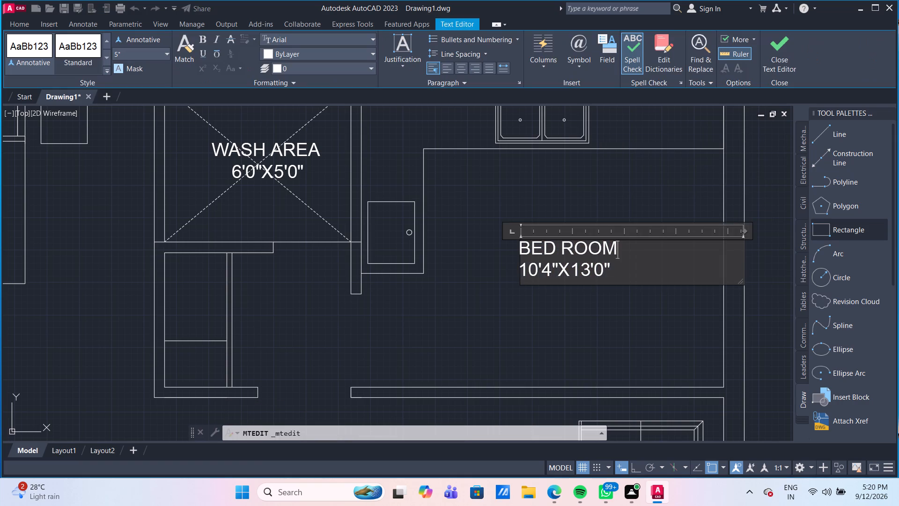
key("BackSpace")
key("BackSpace")
key("BackSpace")
key("BackSpace")
key("BackSpace")
key("BackSpace")
key("BackSpace")
key("BackSpace")
key("BackSpace")
key("BackSpace")
key("BackSpace")
key("BackSpace")
key("BackSpace")
key("BackSpace")
key("BackSpace")
key("BackSpace")
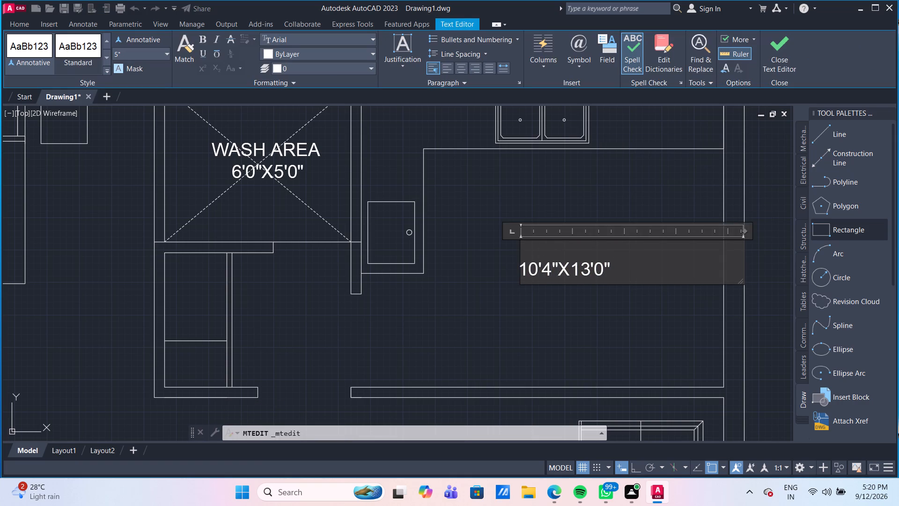
type("KITCHEN")
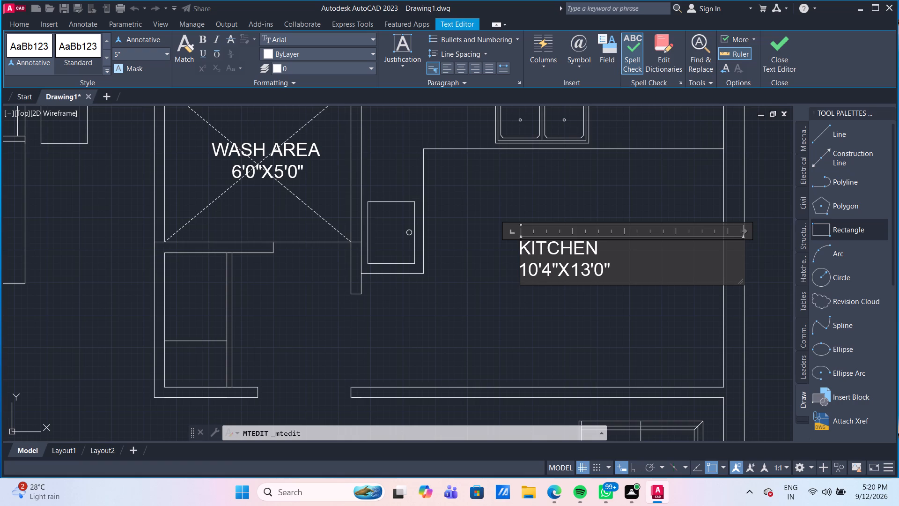
Replace the dimensions line of the KITCHEN label with 11'8"X9'8" and finish editing.
left_click(635, 281)
key("BackSpace")
key("BackSpace")
key("BackSpace")
key("BackSpace")
key("BackSpace")
key("BackSpace")
key("BackSpace")
key("BackSpace")
key("BackSpace")
key("BackSpace")
key("BackSpace")
key("BackSpace")
key("BackSpace")
key("BackSpace")
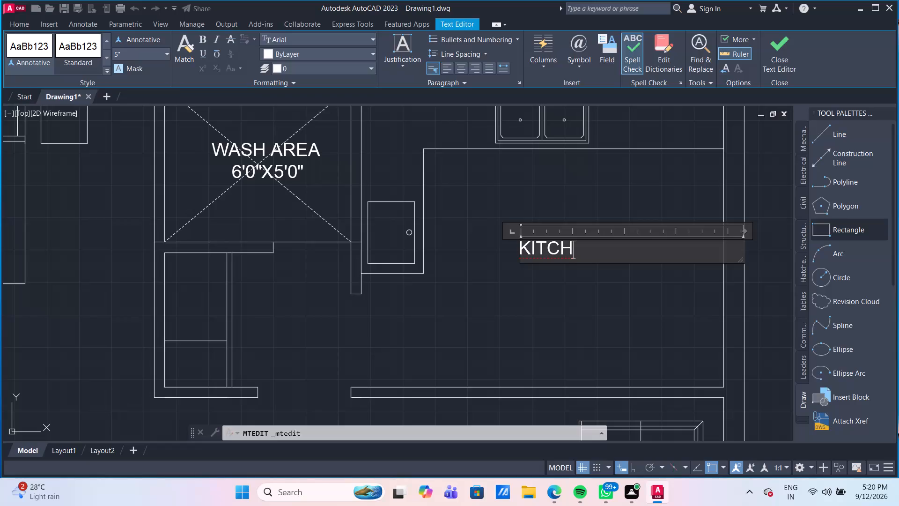
type("EN")
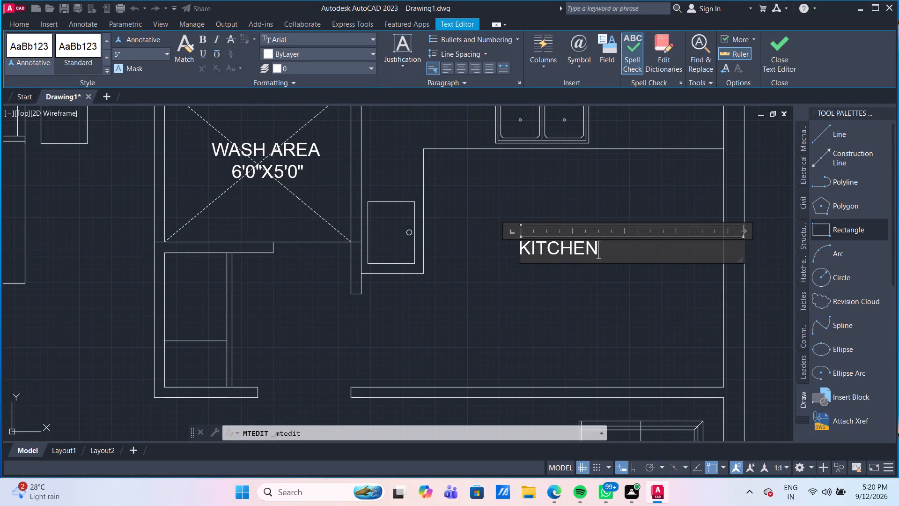
key("Return")
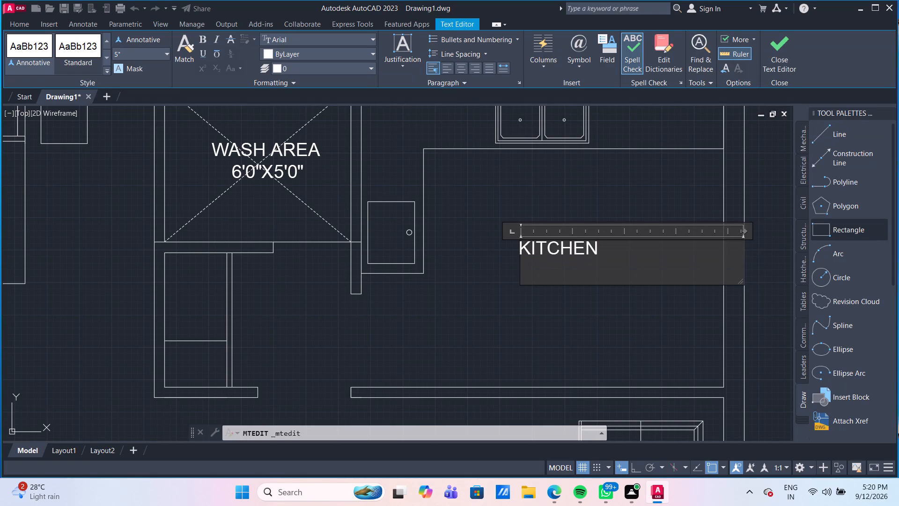
type("11'8\"")
key("x")
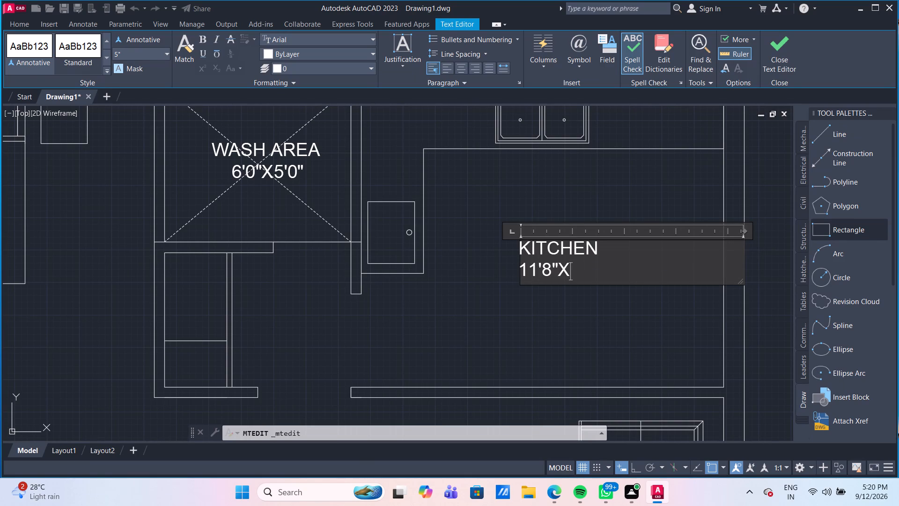
key("9")
key("apostrophe")
key("8")
key("shift+quotedbl")
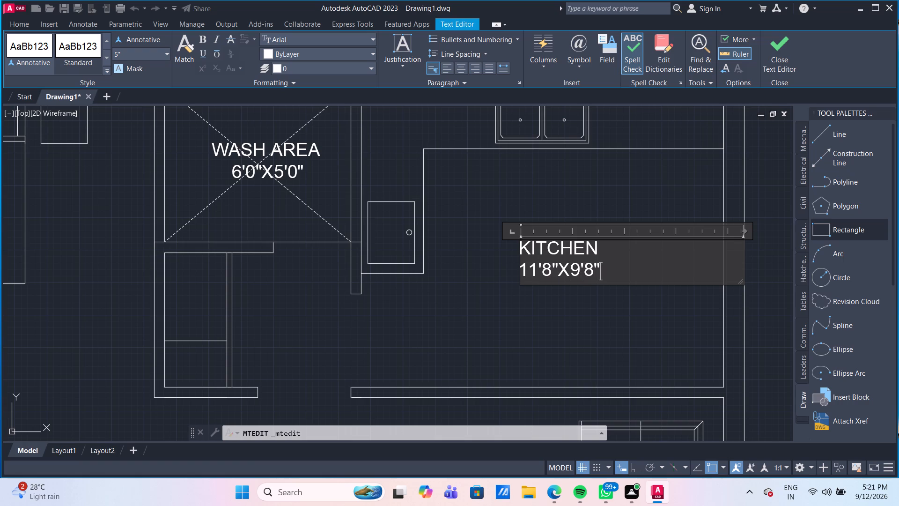
left_click(611, 338)
Change the room name to LIVING in the label of the central room with the corner sofa.
scroll(611, 338, "down", 1)
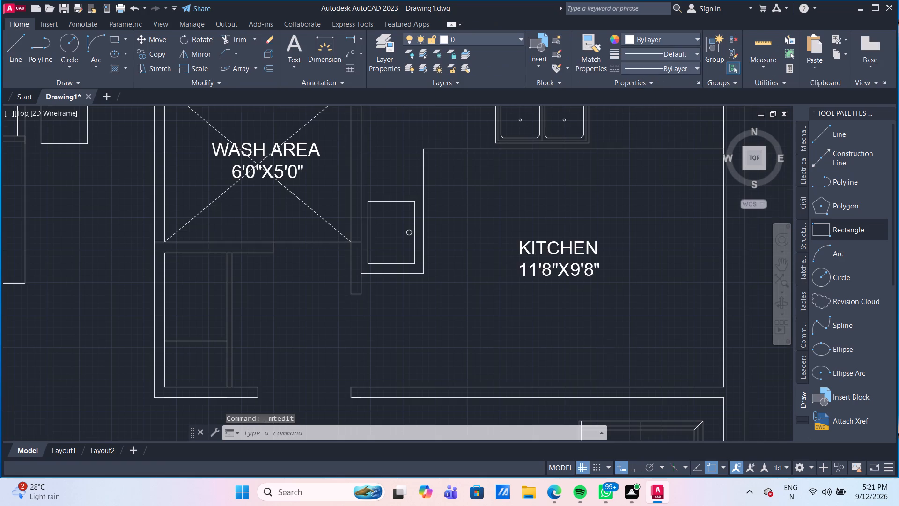
scroll(611, 338, "down", 2)
scroll(574, 409, "up", 2)
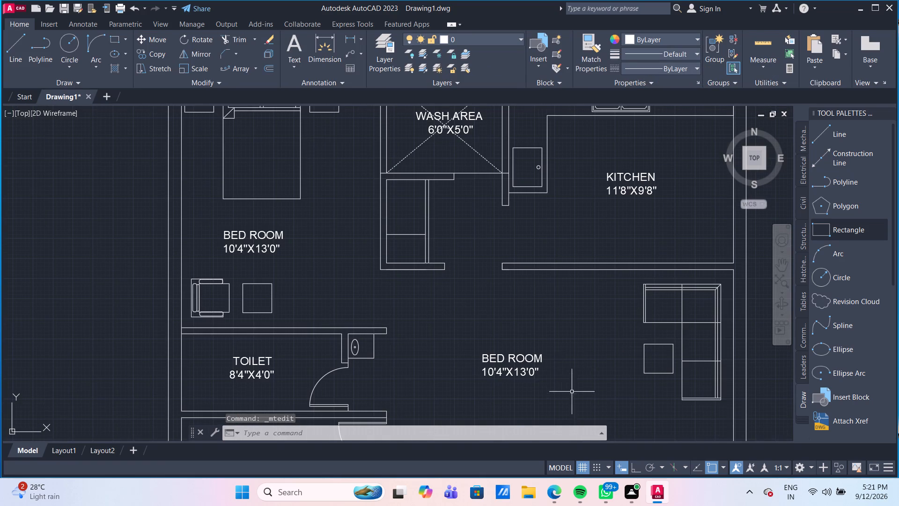
scroll(525, 366, "up", 2)
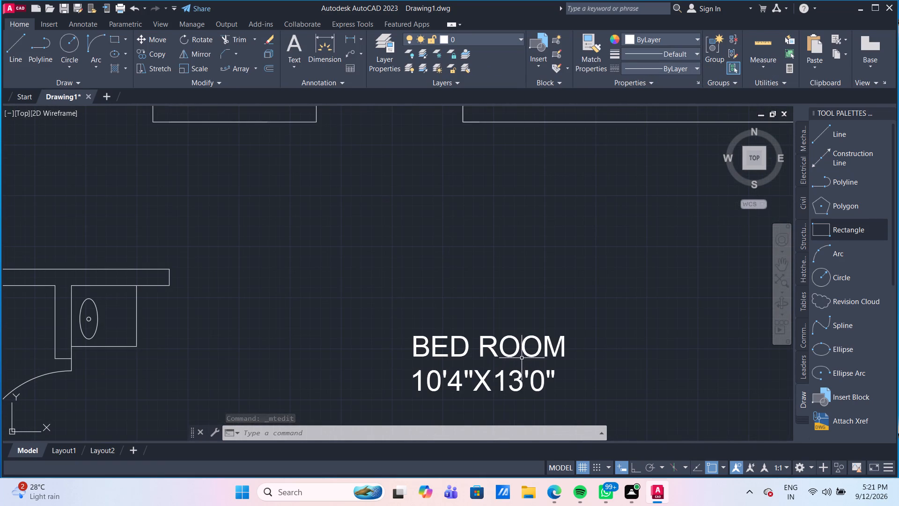
double_click(520, 354)
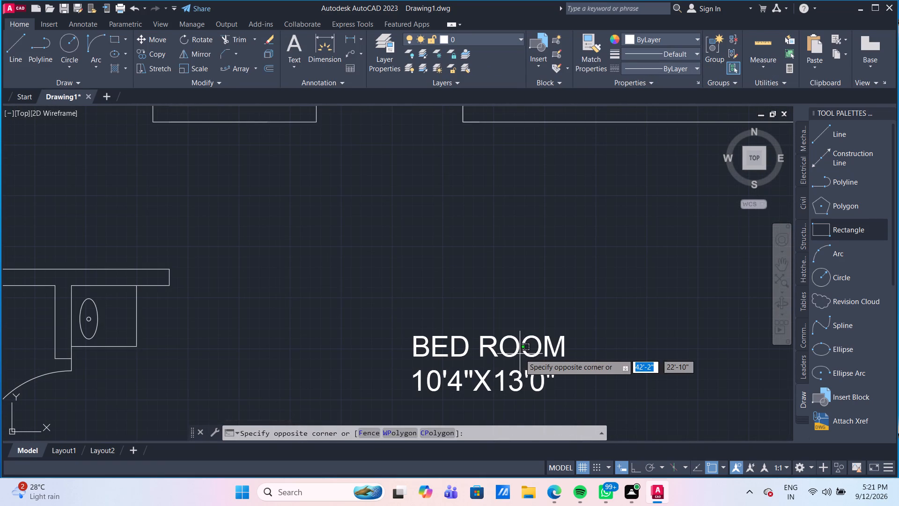
double_click(514, 351)
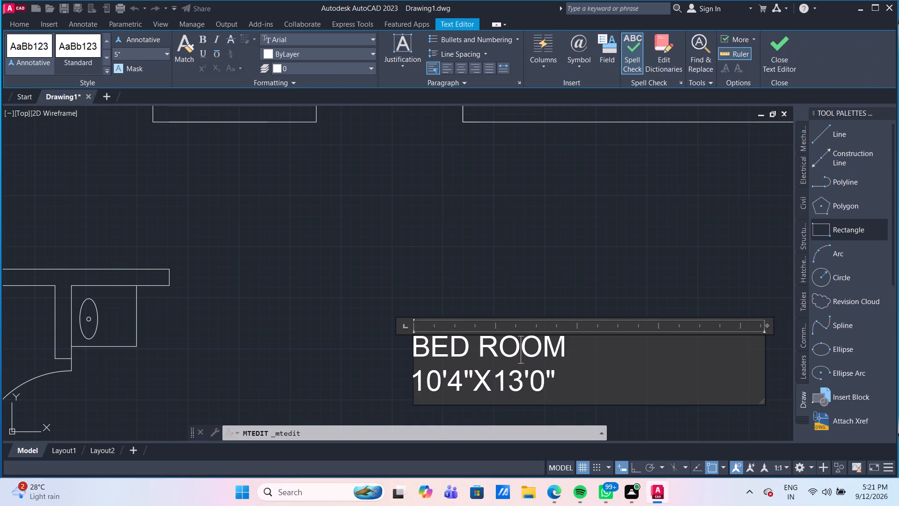
left_click(575, 354)
key("BackSpace")
key("BackSpace")
key("BackSpace")
key("BackSpace")
key("BackSpace")
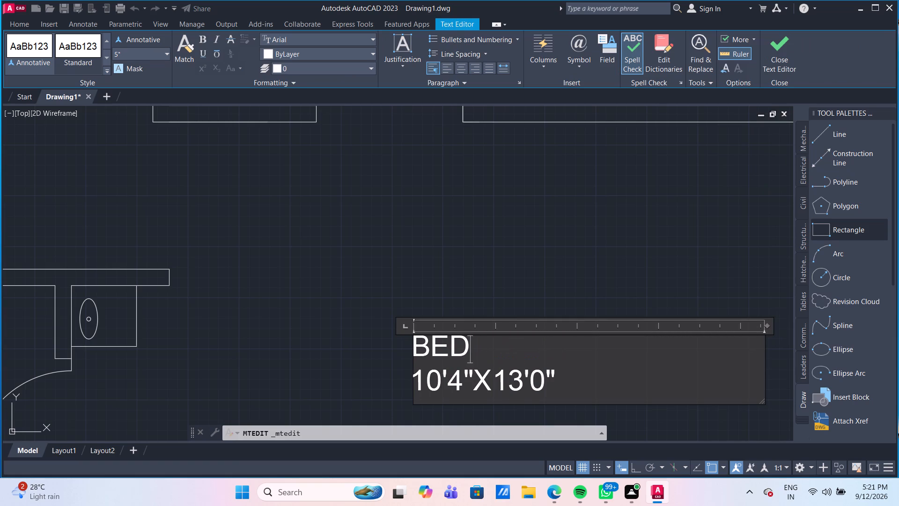
key("BackSpace")
key("BackSpace")
key("BackSpace")
type("LIVING")
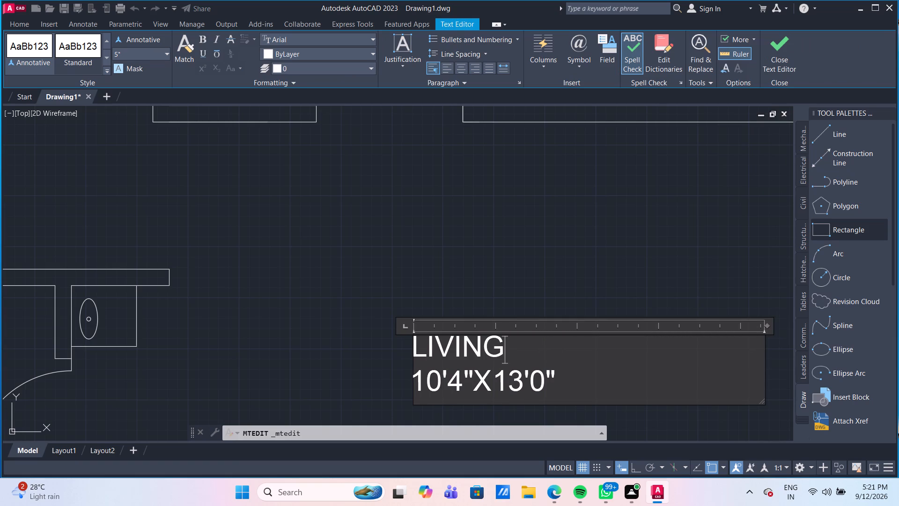
Change the dimensions line of the LIVING label to 18'0"X12'0".
left_click(461, 377)
key("BackSpace")
key("BackSpace")
key("BackSpace")
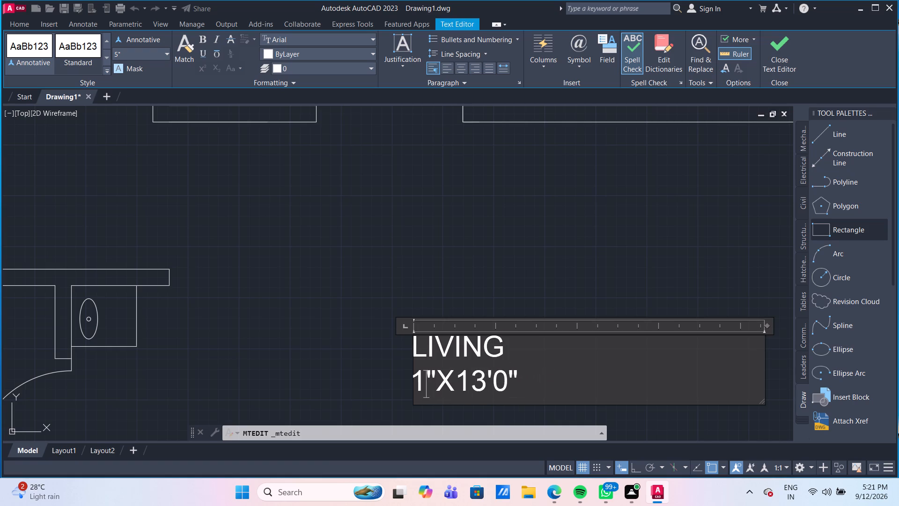
type("8'")
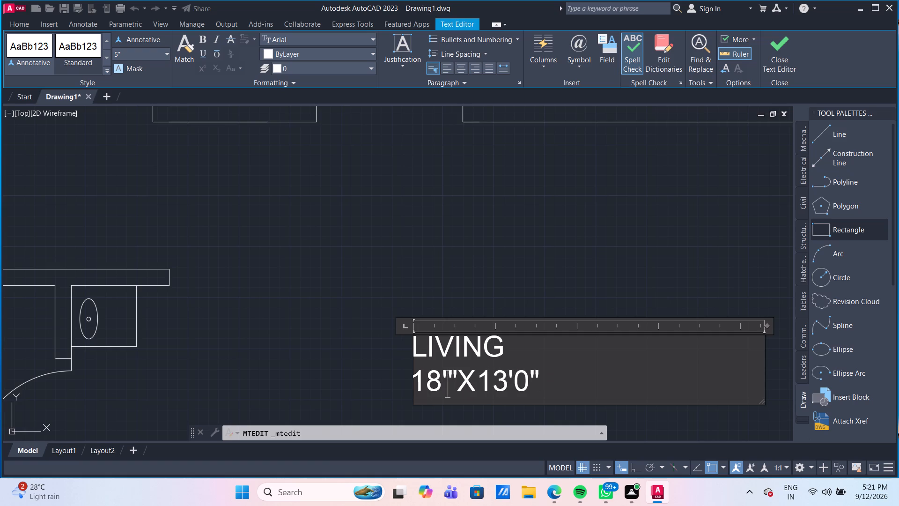
key("0")
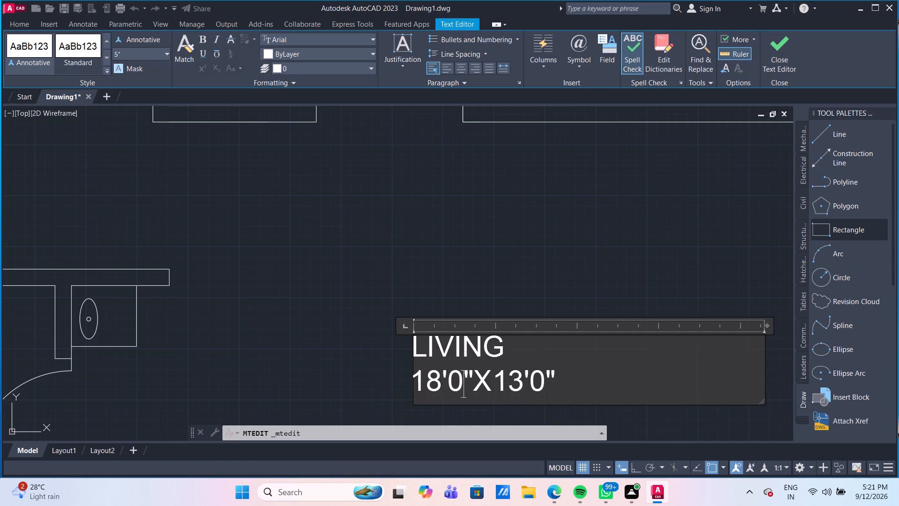
key("Right")
key("Right")
key("Right")
key("Right")
key("BackSpace")
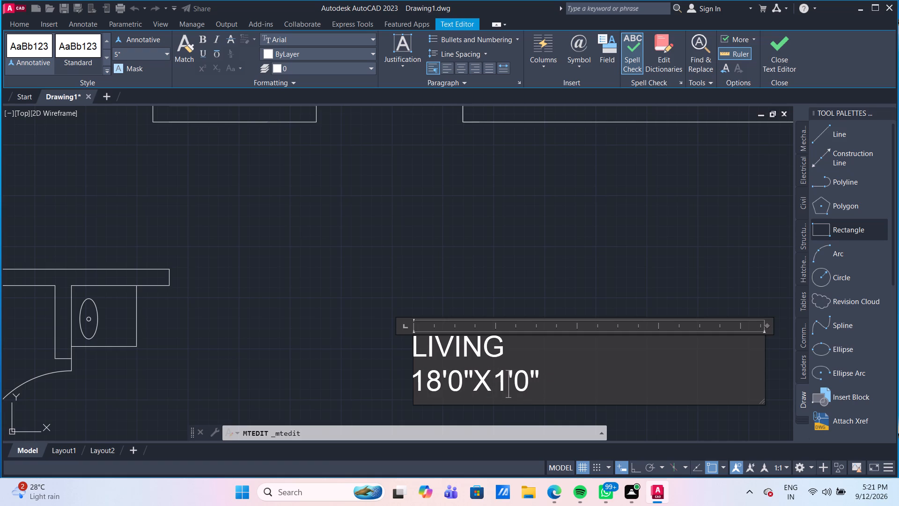
key("2")
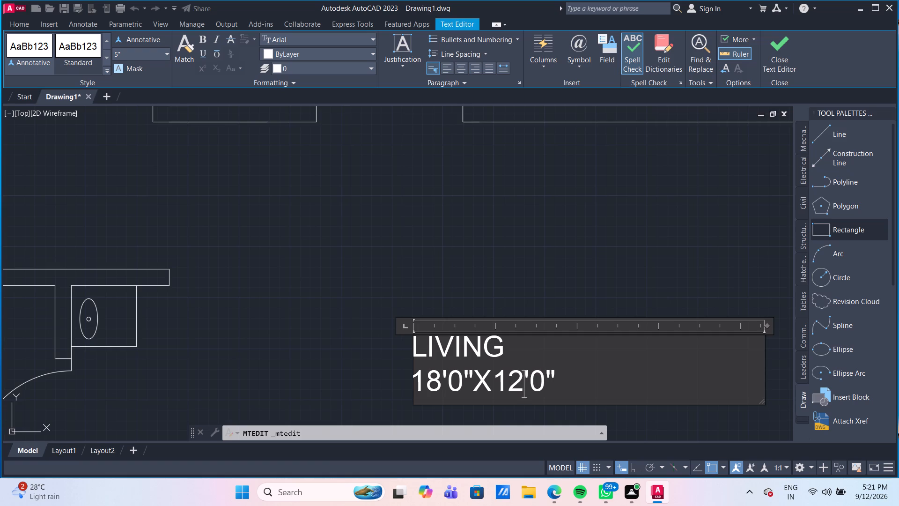
Indent the name LIVING by three spaces above its dimensions and finish editing the label.
left_click(420, 364)
key("Left")
key("space")
key("space")
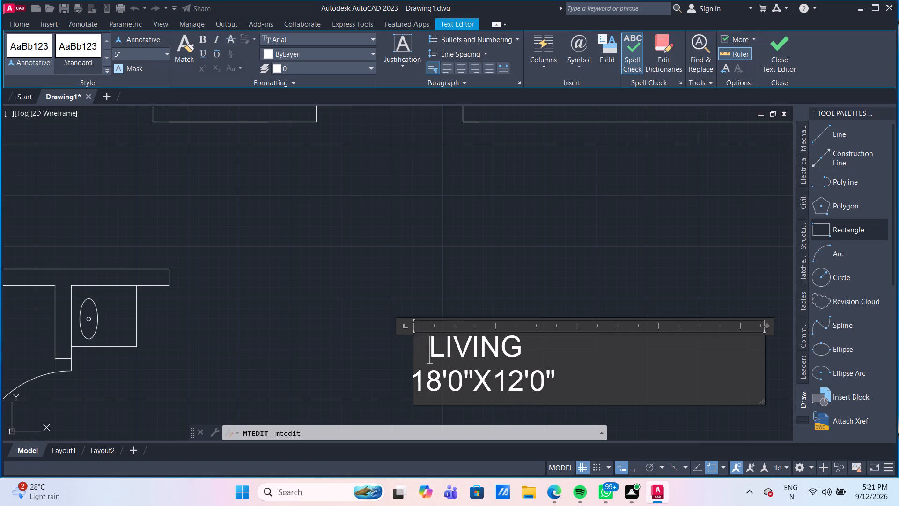
key("space")
left_click(471, 226)
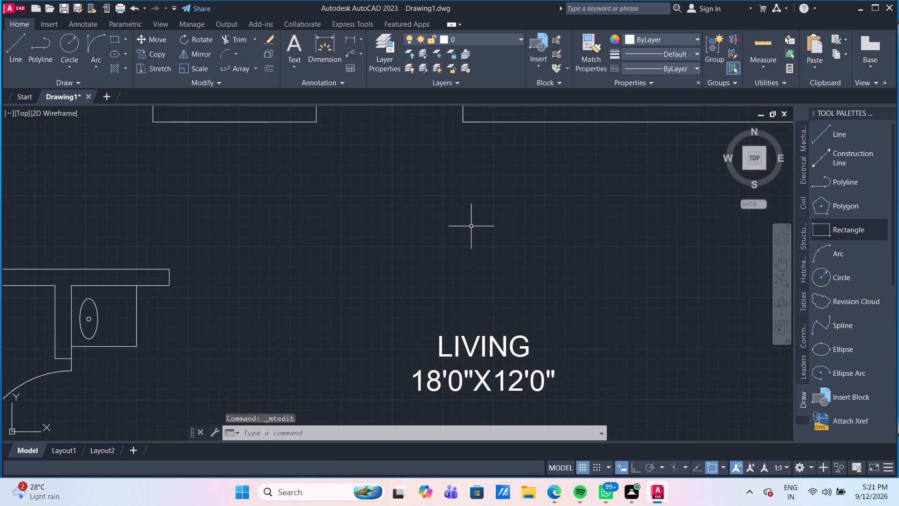
Change the room name to PROCH in the label of the entrance space beside the staircase.
scroll(545, 302, "down", 6)
scroll(572, 361, "up", 2)
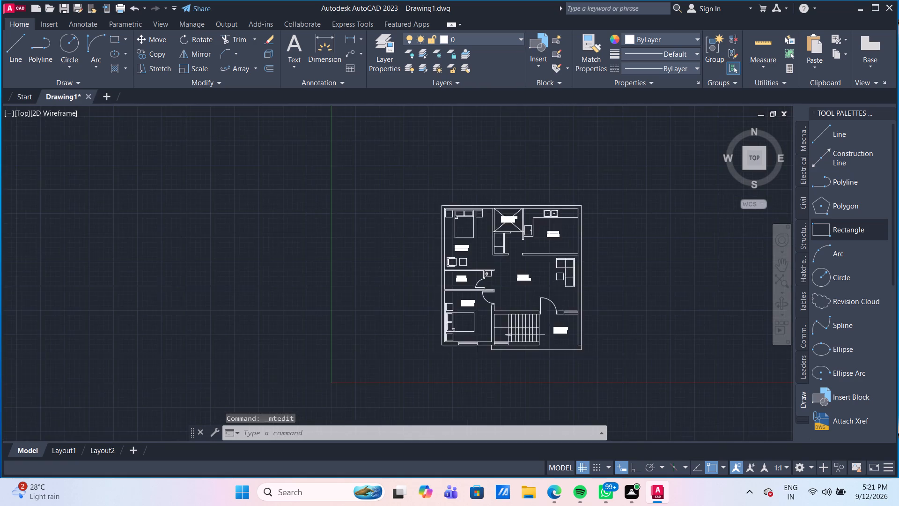
scroll(550, 320, "up", 5)
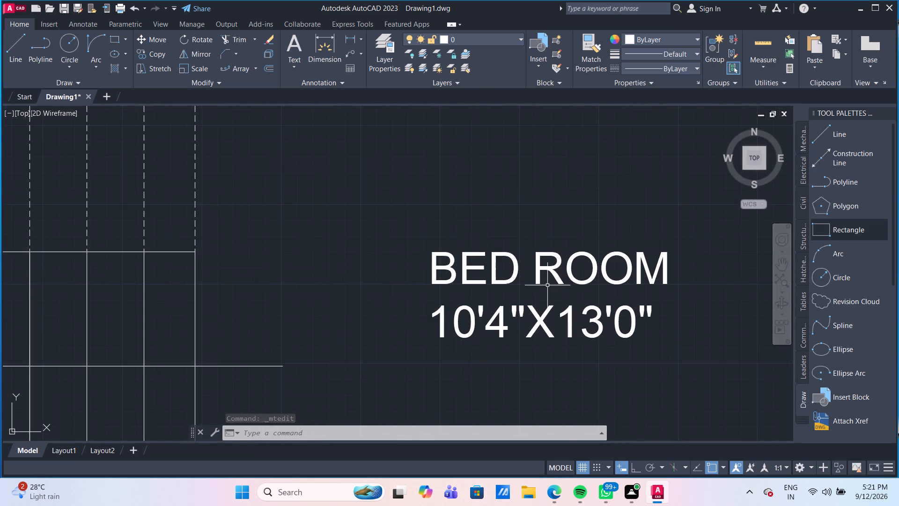
double_click(543, 278)
double_click(537, 275)
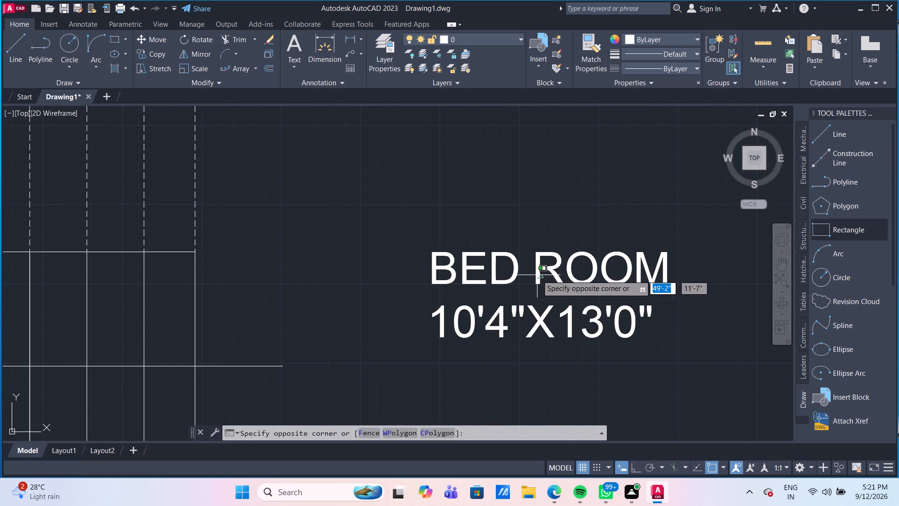
left_click(667, 291)
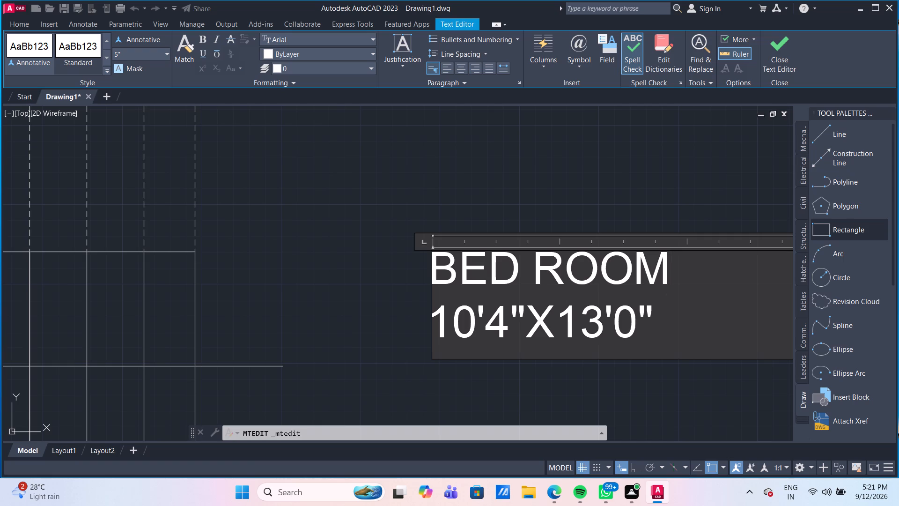
key("BackSpace")
key("BackSpace")
key("BackSpace")
key("BackSpace")
key("BackSpace")
key("BackSpace")
key("BackSpace")
key("BackSpace")
key("BackSpace")
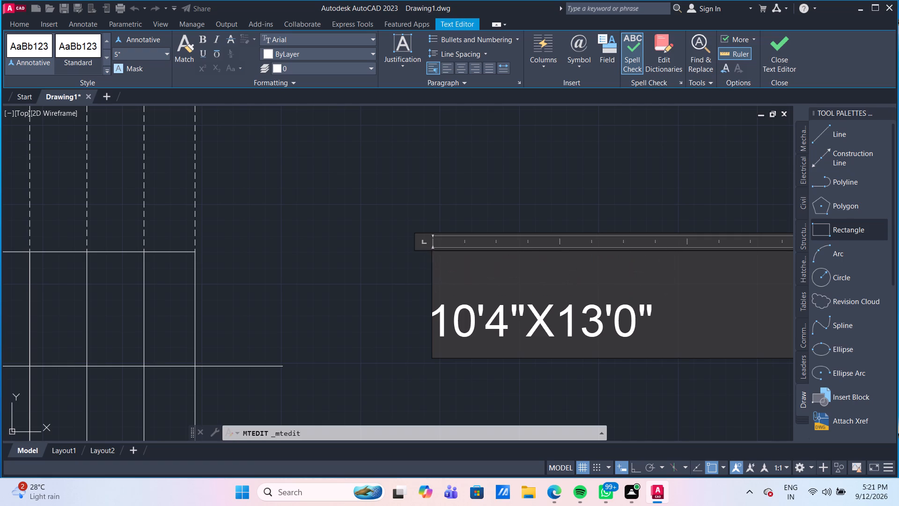
key("p")
type("ROCH")
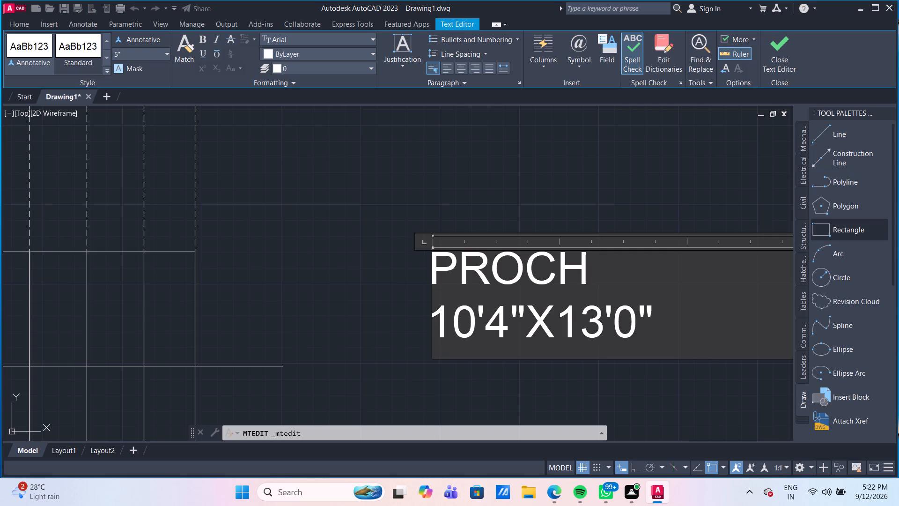
Change the dimensions line of the label beside the staircase to 8'4"X6'8".
key("Down")
key("Left")
key("Left")
key("Left")
key("Left")
key("Left")
key("BackSpace")
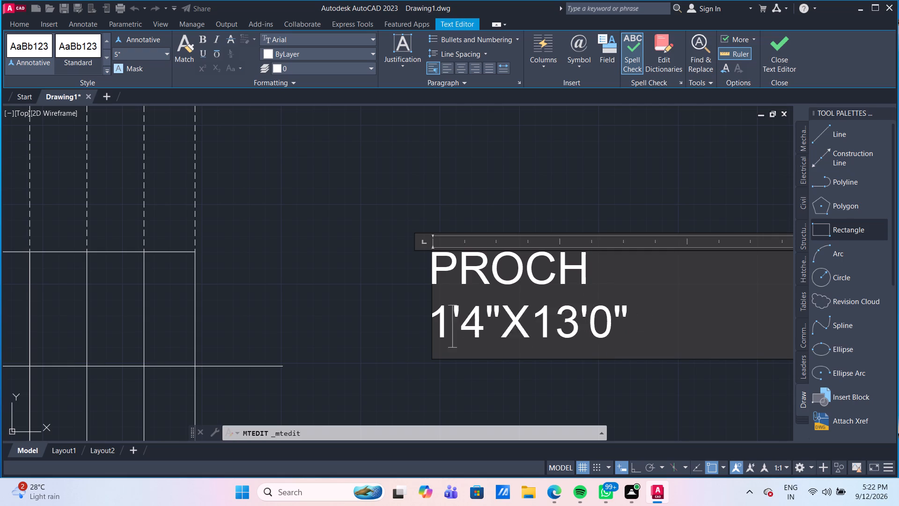
key("BackSpace")
key("8")
key("Right")
key("Right")
key("Right")
key("Right")
key("Right")
key("Right")
key("Right")
key("Right")
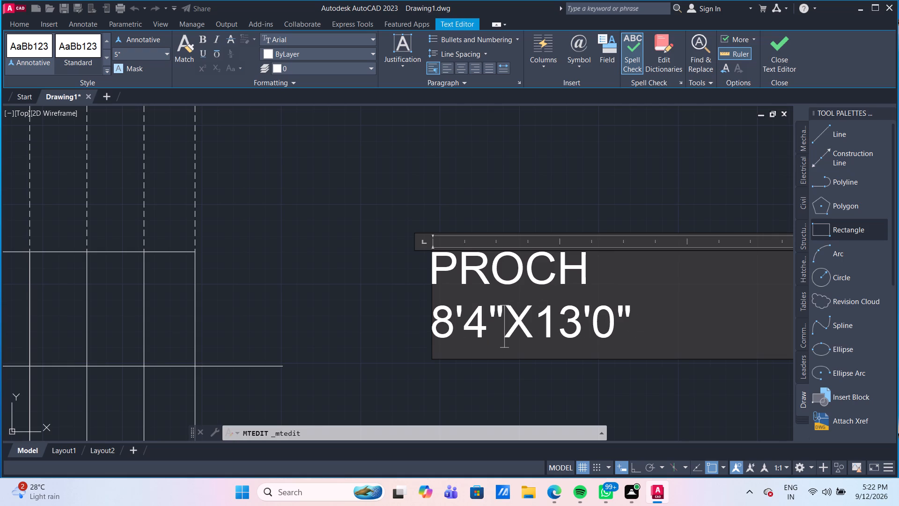
key("Left")
key("Left")
key("BackSpace")
key("BackSpace")
key("6")
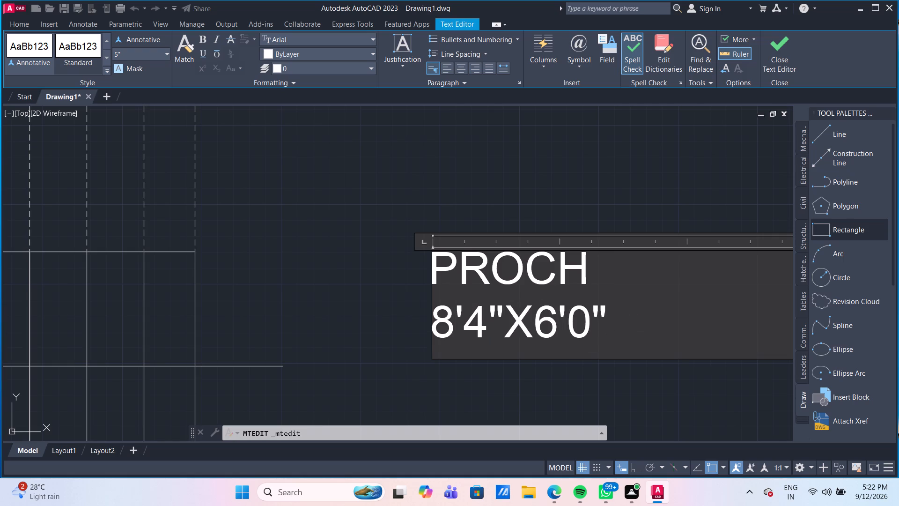
key("Right")
key("Right")
key("BackSpace")
key("8")
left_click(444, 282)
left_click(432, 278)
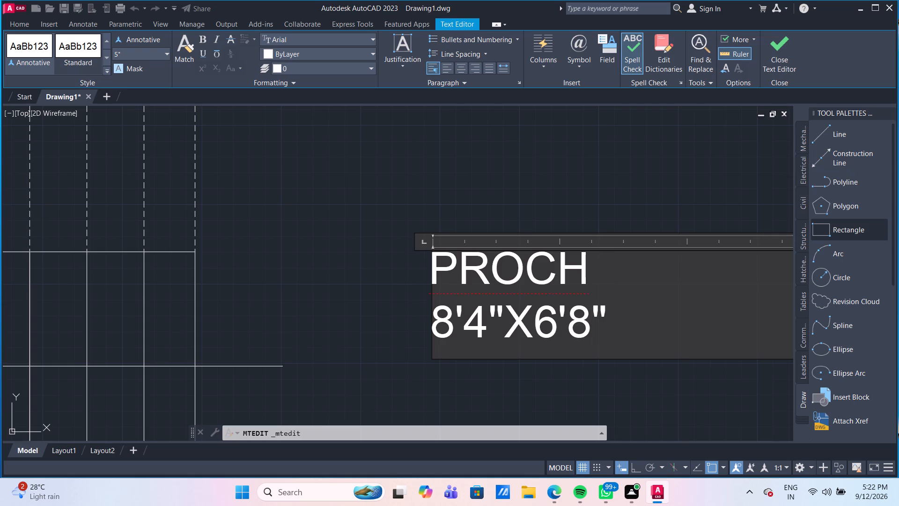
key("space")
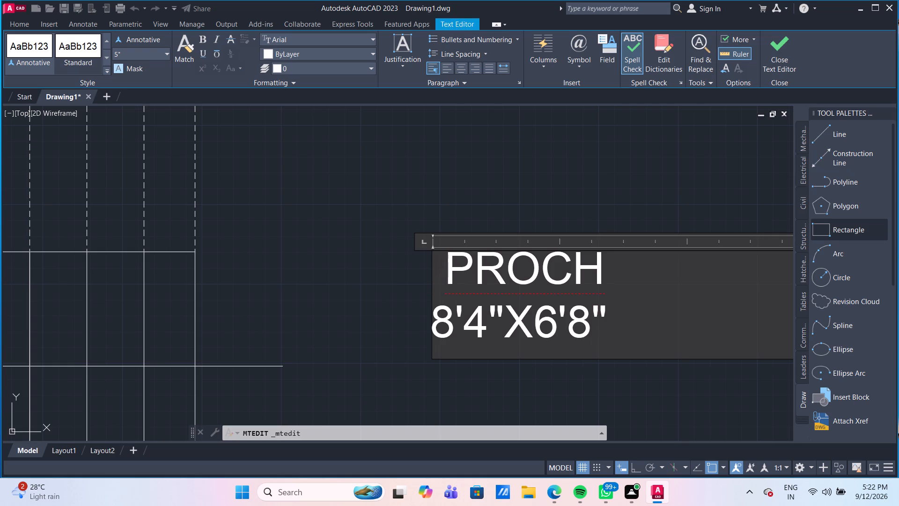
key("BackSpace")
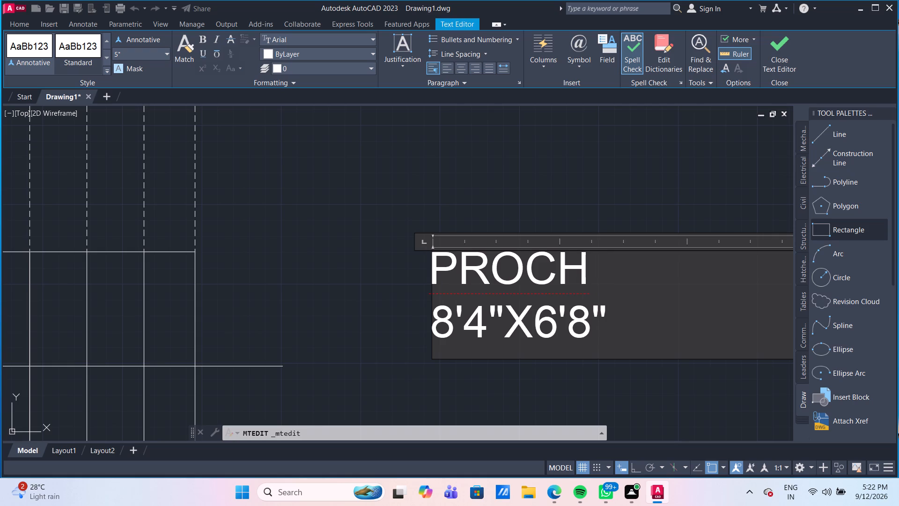
Correct the misspelled name PROCH to the suggested spelling PORCH and finish editing the label.
right_click(568, 276)
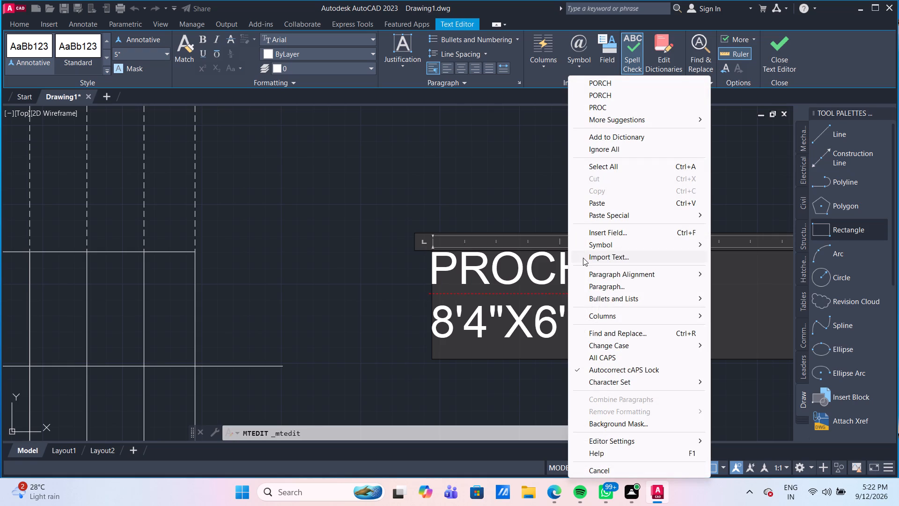
left_click(619, 83)
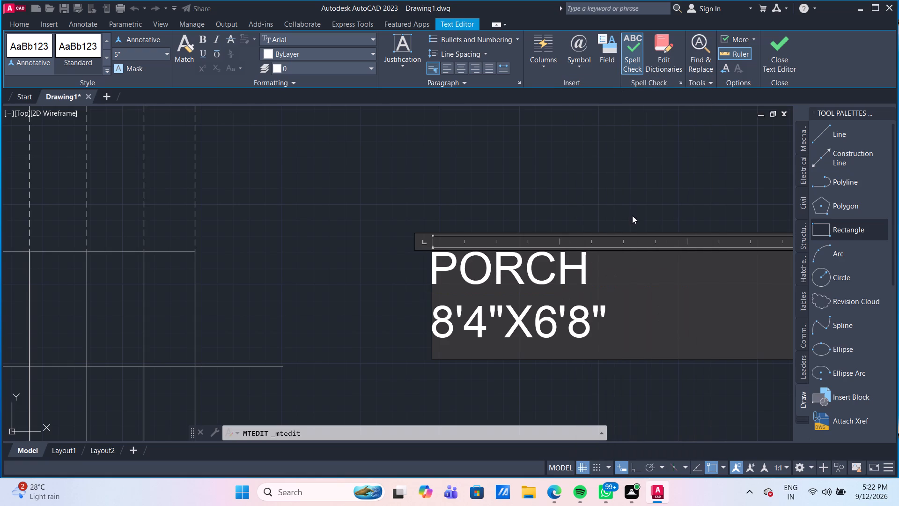
left_click(640, 190)
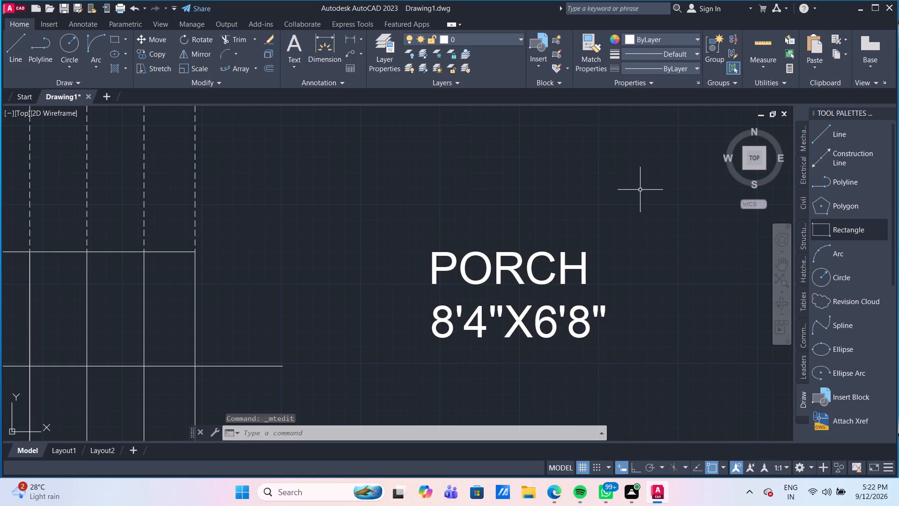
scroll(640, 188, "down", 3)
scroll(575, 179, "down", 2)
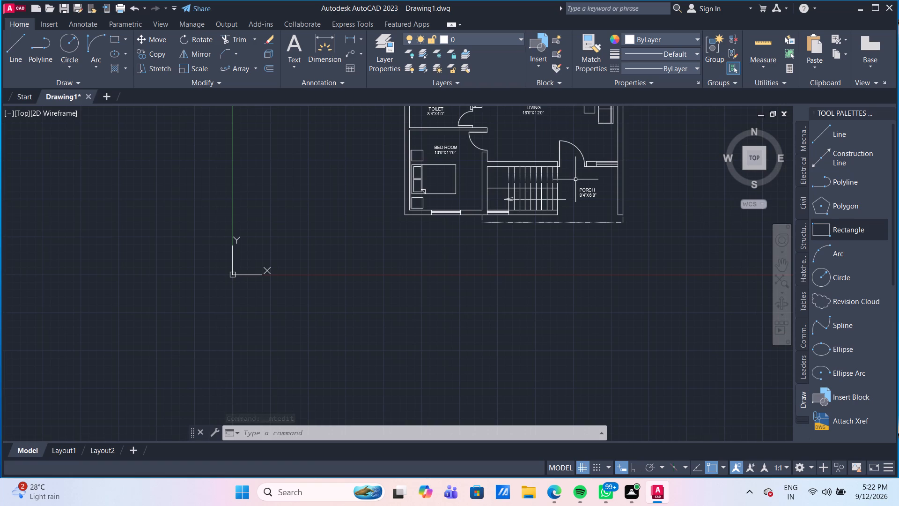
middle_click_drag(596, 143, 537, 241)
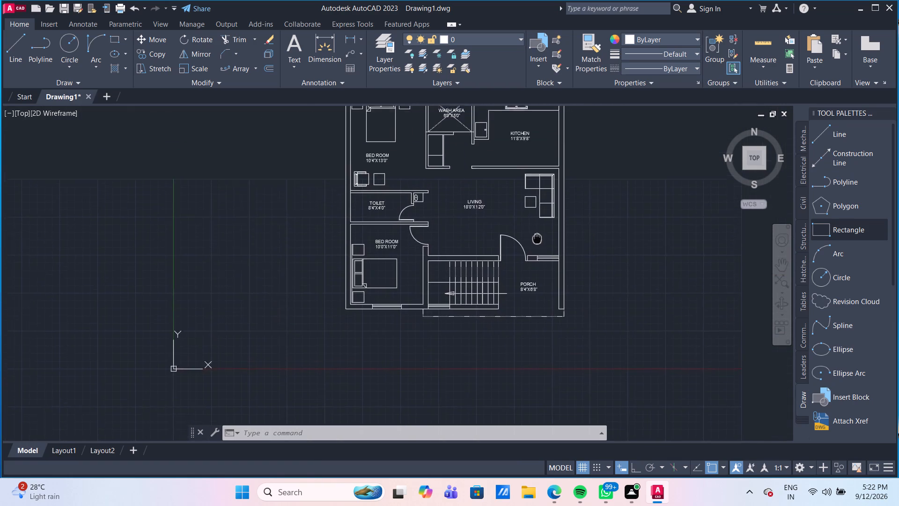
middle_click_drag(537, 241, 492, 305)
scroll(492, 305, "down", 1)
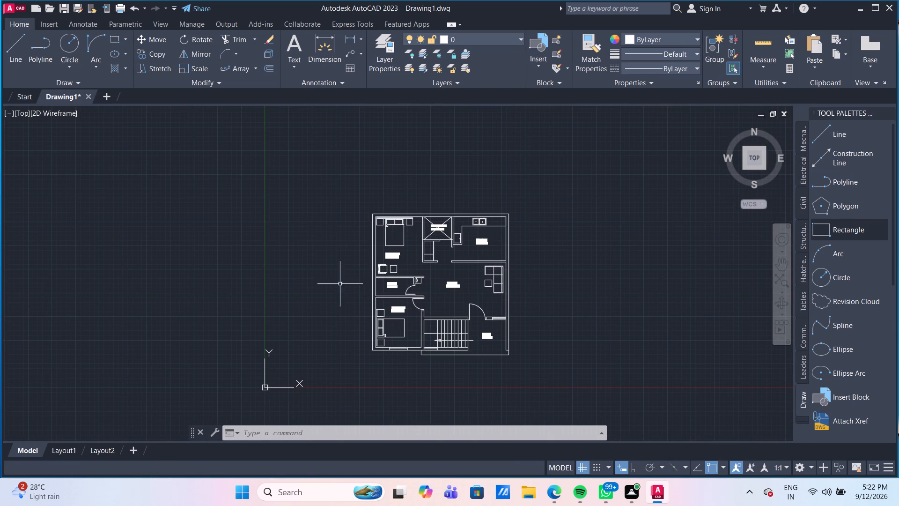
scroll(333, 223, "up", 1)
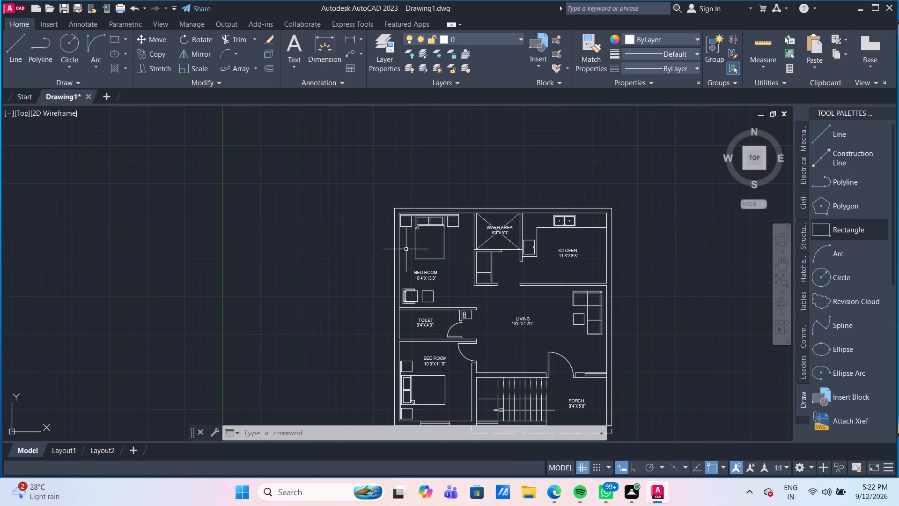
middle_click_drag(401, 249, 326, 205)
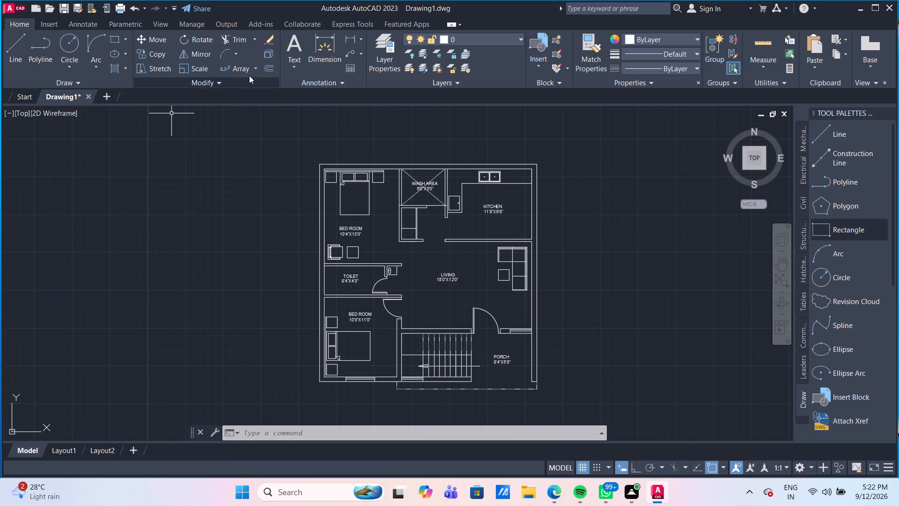
Dimension the overall outside width of the house between its two upper outer corners, placing the dimension above the plan.
left_click_drag(325, 50, 328, 60)
scroll(316, 132, "up", 2)
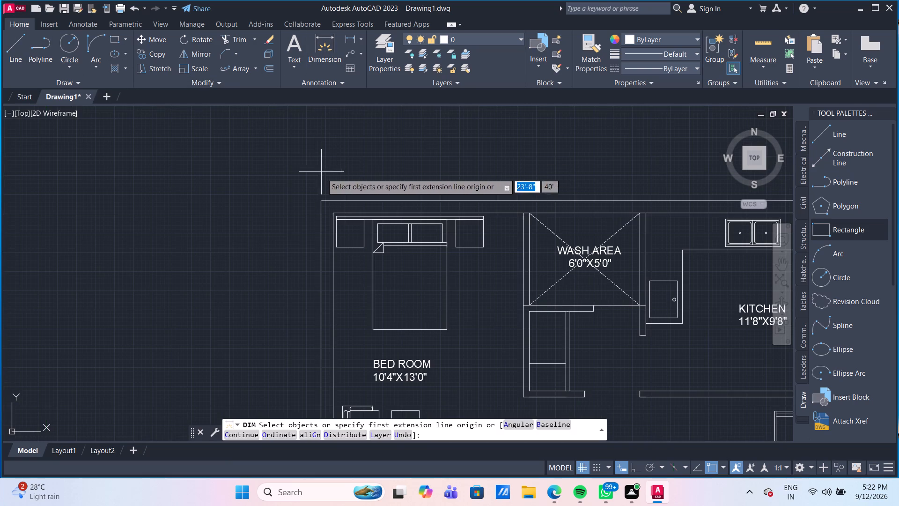
left_click(323, 202)
scroll(429, 190, "down", 2)
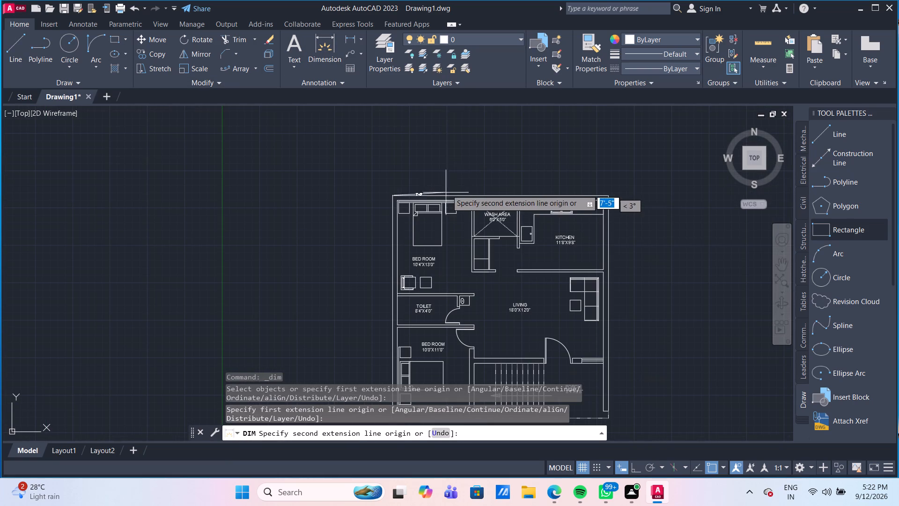
scroll(613, 189, "up", 2)
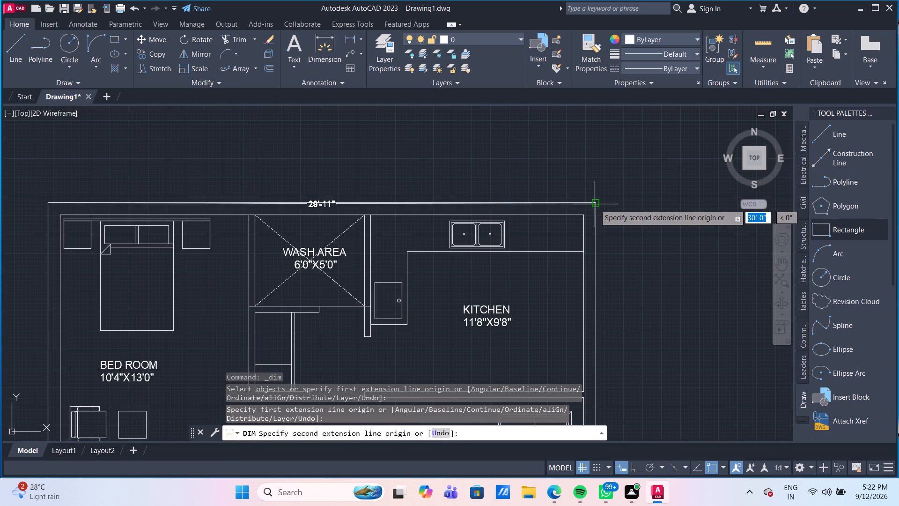
left_click(595, 204)
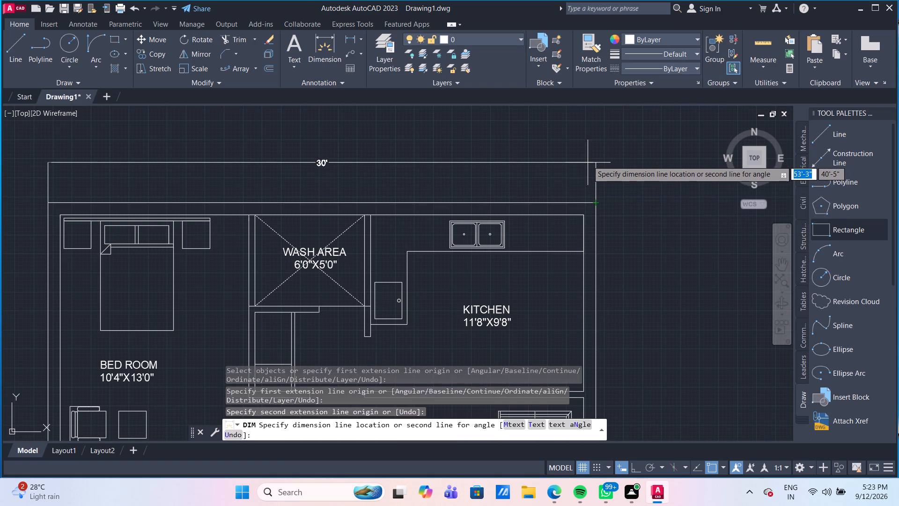
left_click(588, 152)
Dimension the full length of the outer wall on the kitchen and living side, placing the dimension outside the plan.
scroll(587, 152, "down", 2)
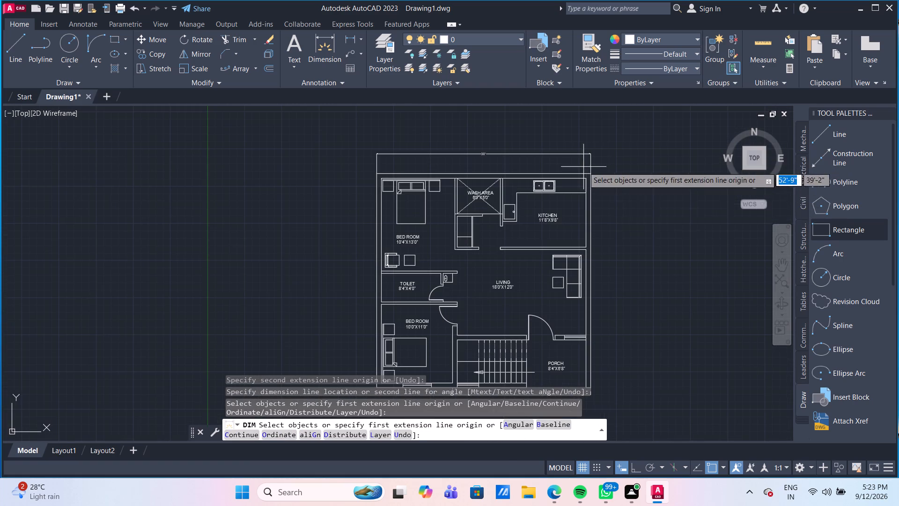
middle_click_drag(590, 235, 468, 189)
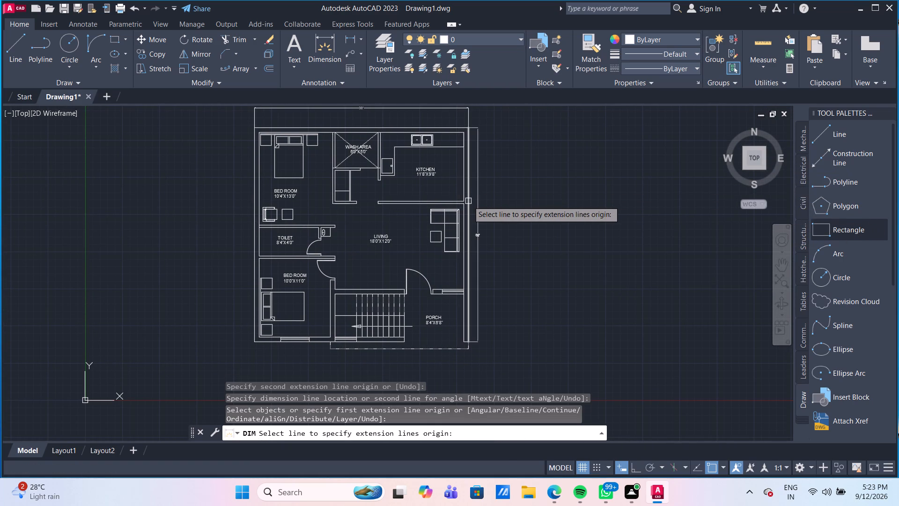
left_click(468, 201)
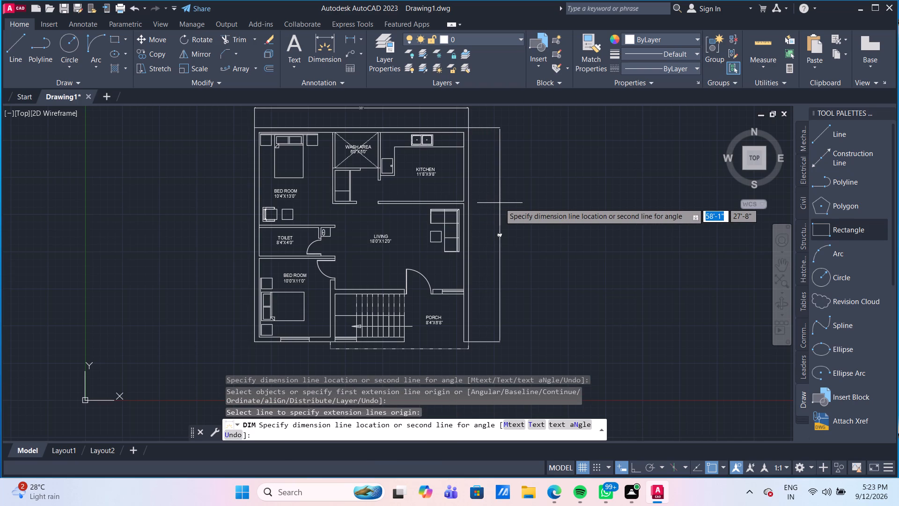
middle_click_drag(498, 203, 496, 213)
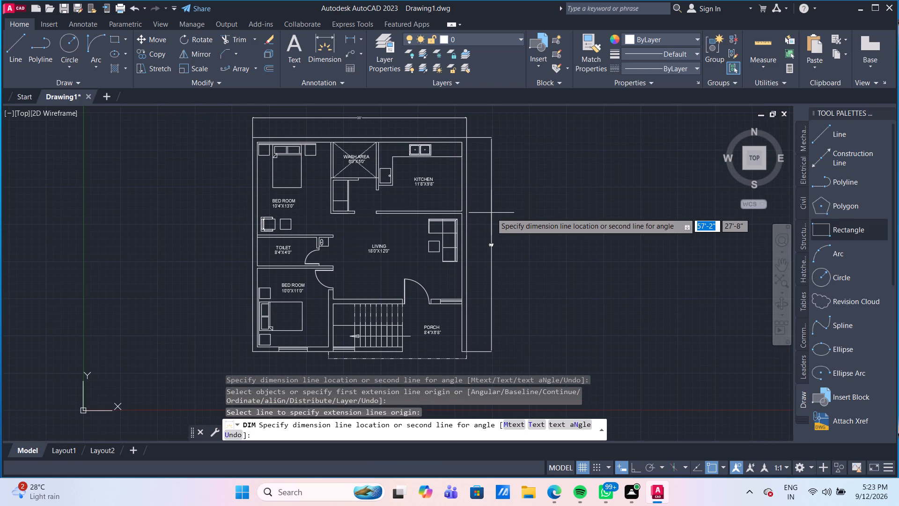
left_click(491, 213)
scroll(494, 255, "up", 2)
scroll(494, 255, "down", 1)
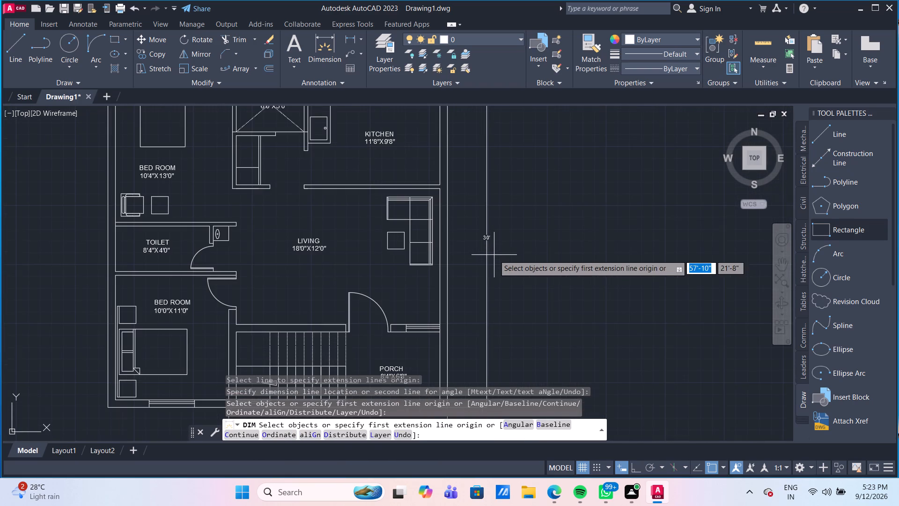
key("Escape")
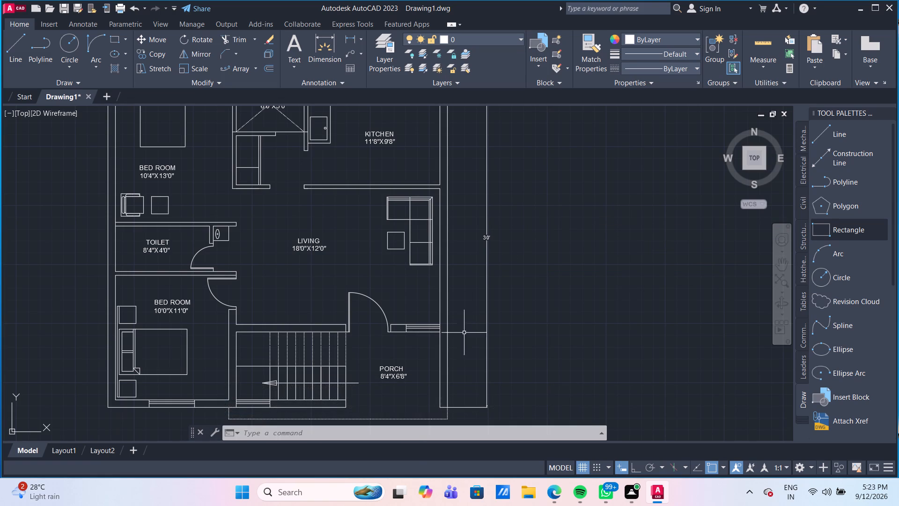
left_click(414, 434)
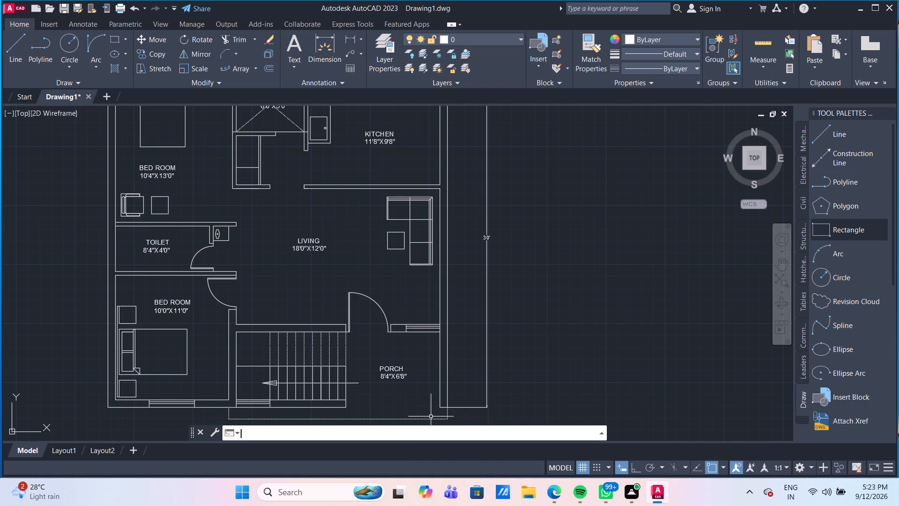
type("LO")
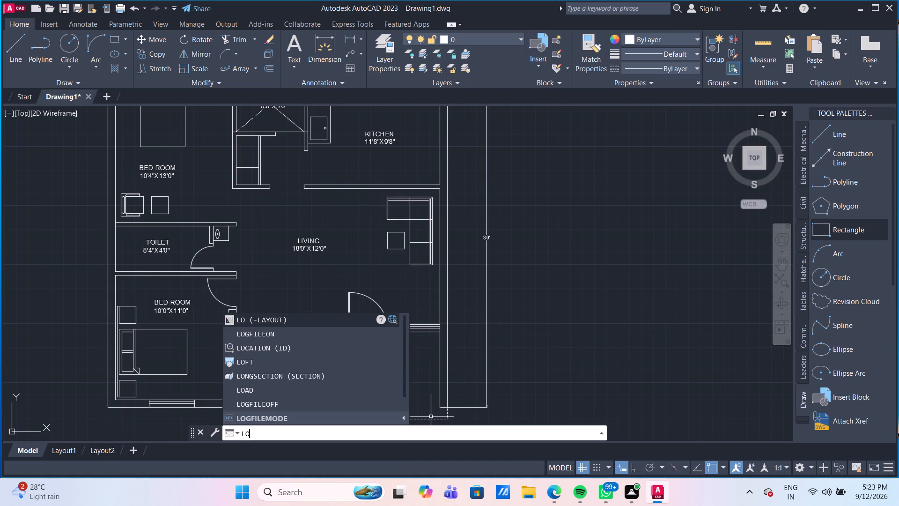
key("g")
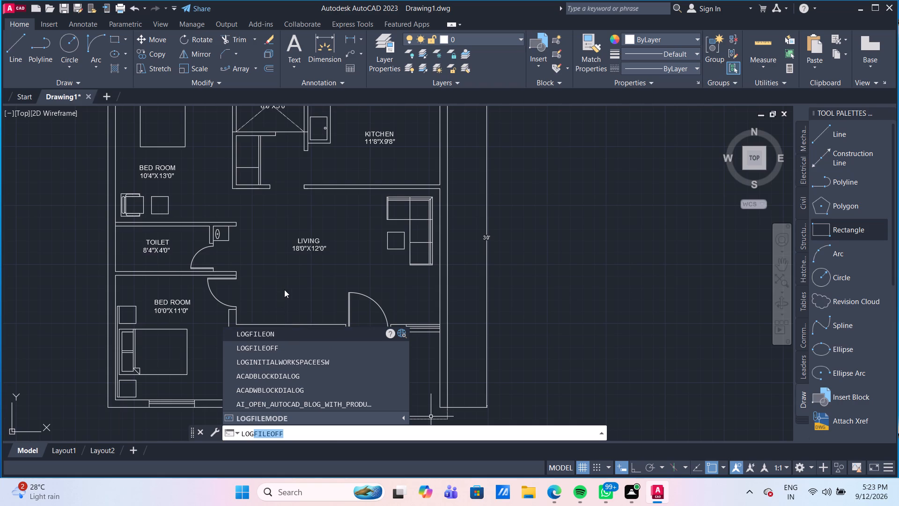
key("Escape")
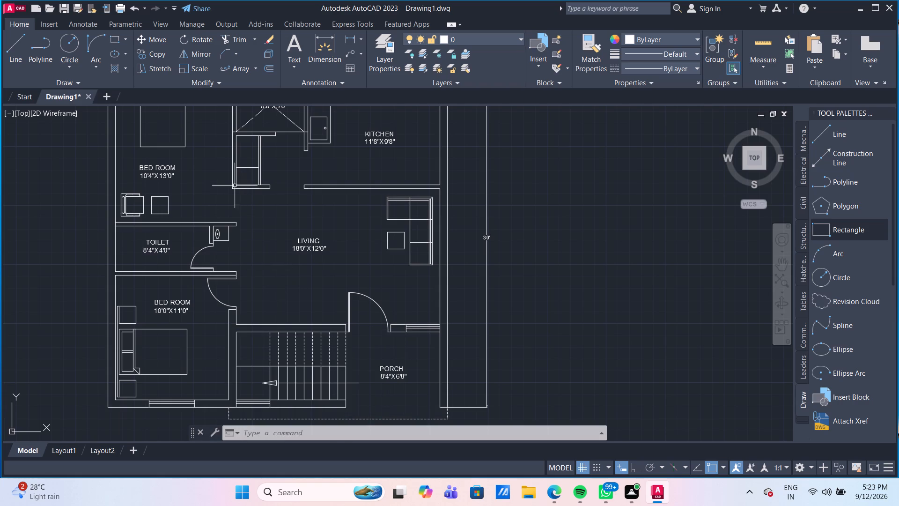
Draw a 3" jamb line upward from the end of the wall between the upper bedroom and the toilet.
scroll(230, 196, "up", 3)
middle_click_drag(251, 229, 272, 258)
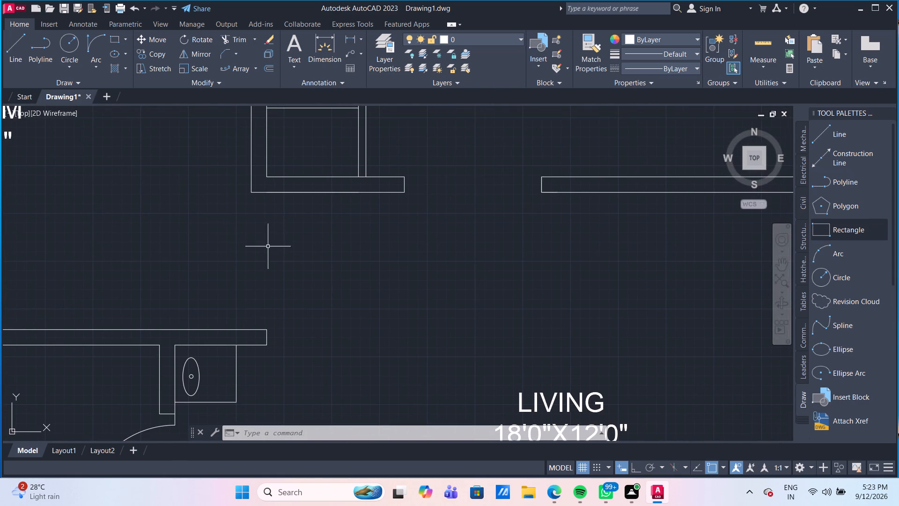
left_click(21, 42)
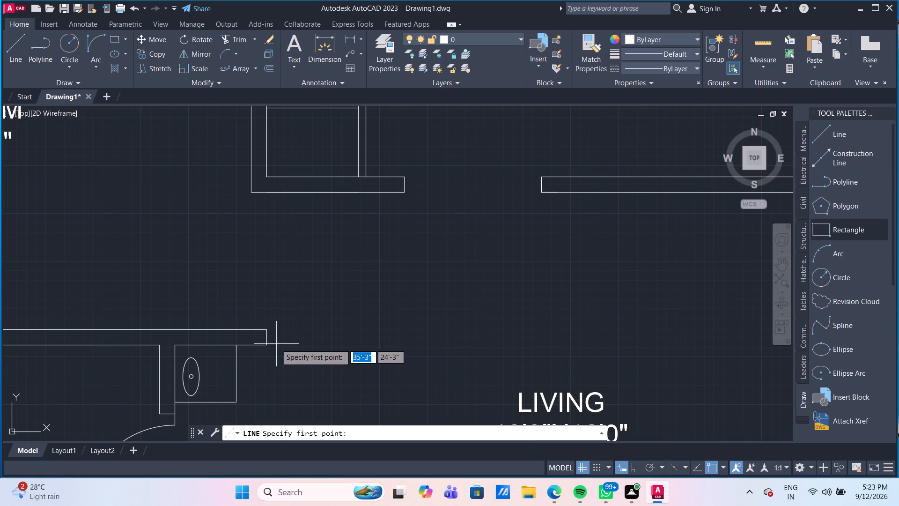
left_click(265, 331)
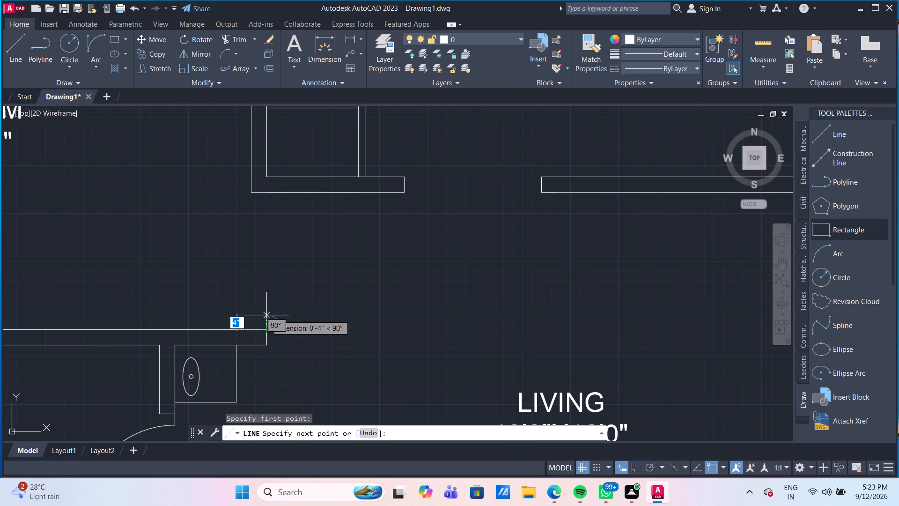
type("3\"")
key("Return")
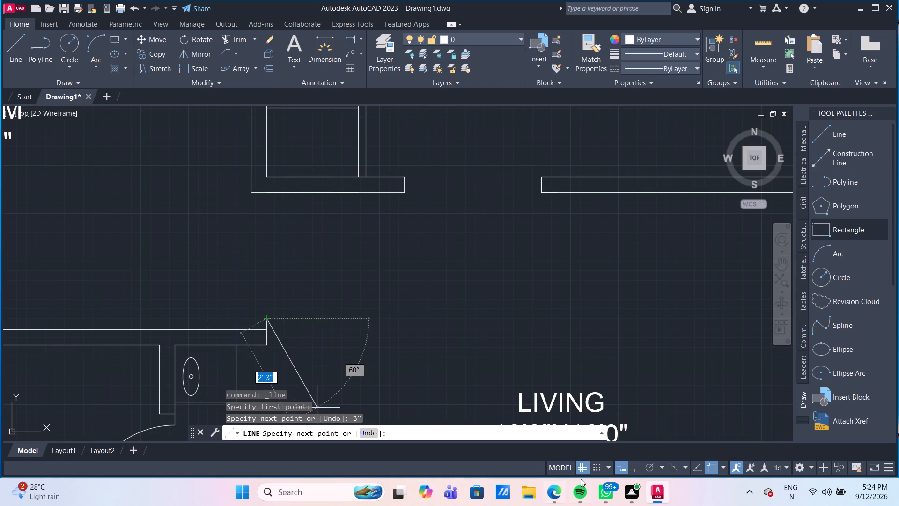
With Ortho on, continue from the jamb line into a closed door leaf 2'6" long and 1" thick, extending into the upper bedroom.
left_click(636, 470)
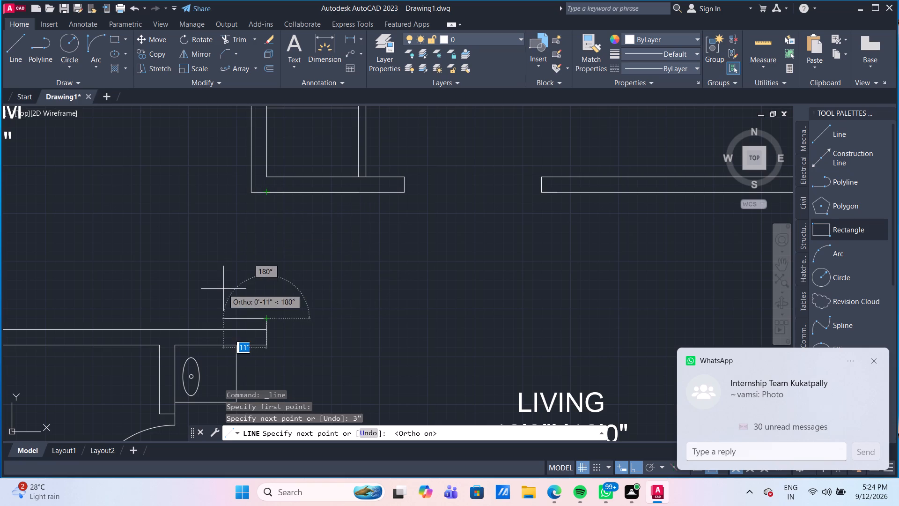
key("2")
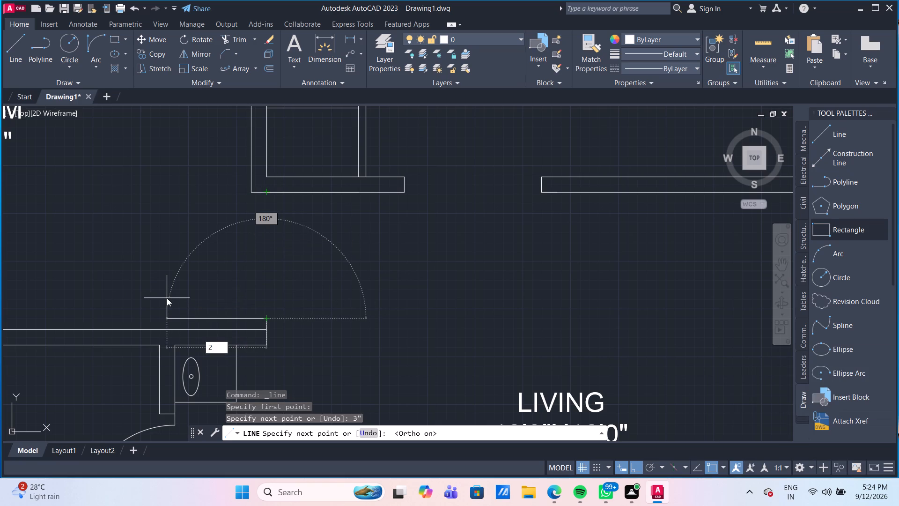
key("apostrophe")
type("6\"")
key("Return")
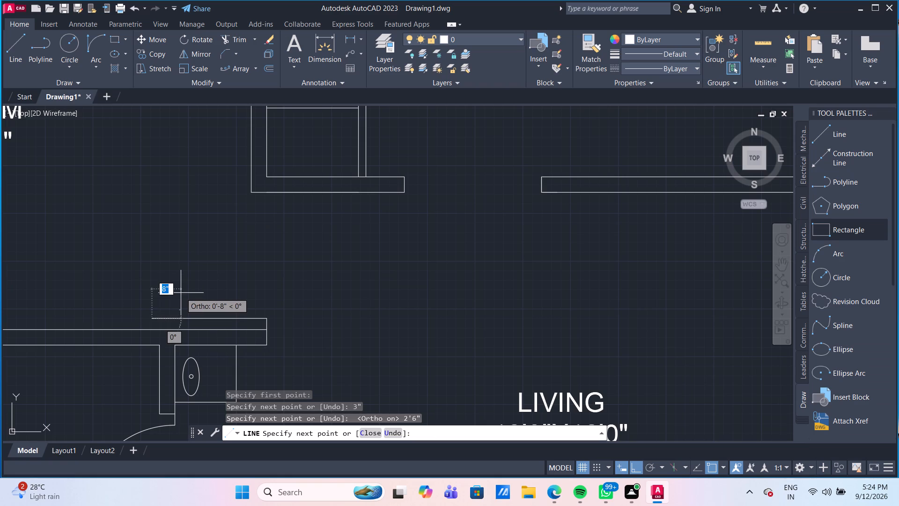
type("1\"")
key("Return")
scroll(273, 315, "up", 3)
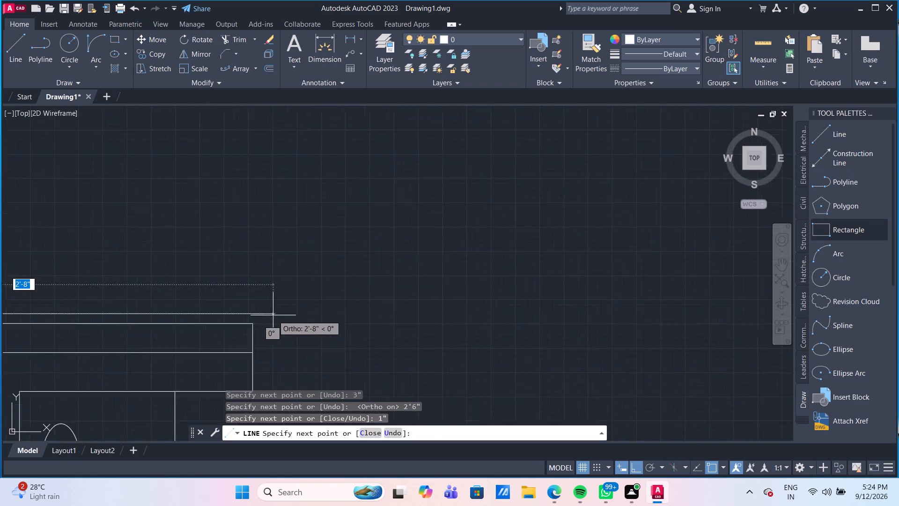
left_click(239, 313)
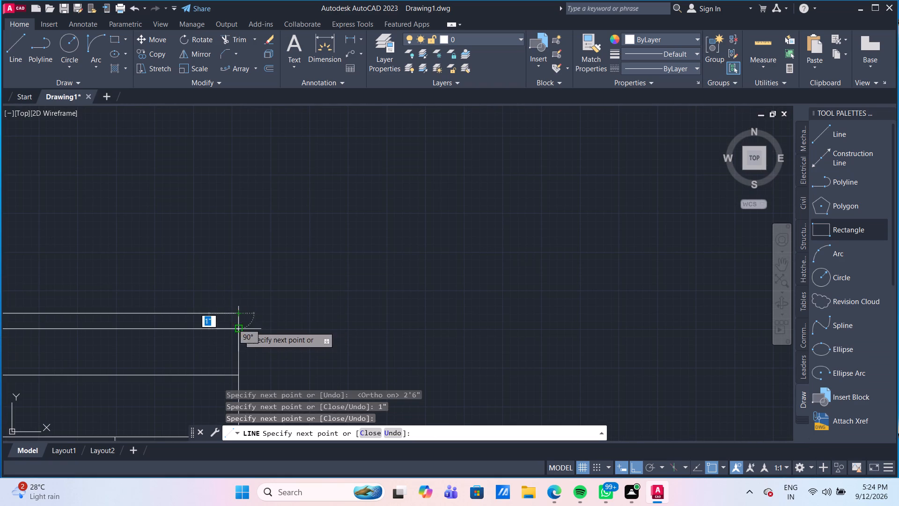
left_click(239, 329)
key("Return")
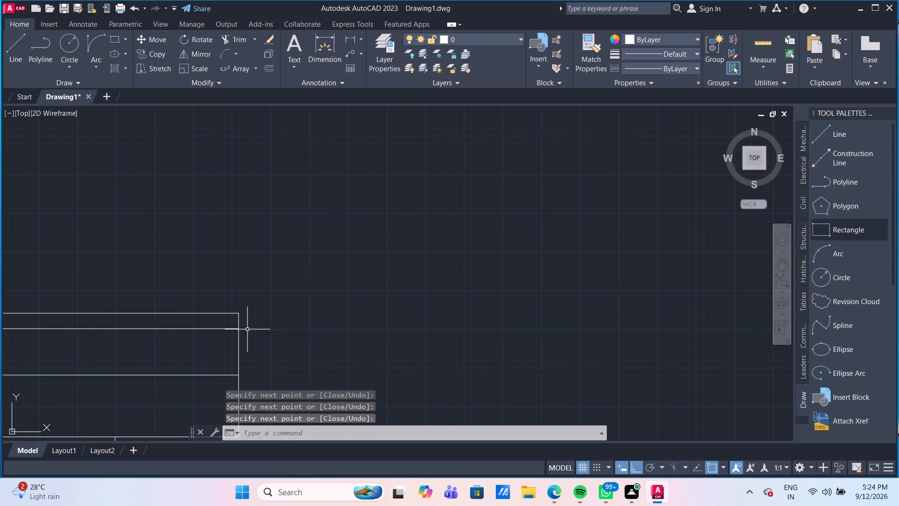
Draw a 3" jamb line downward from the wall corner across the upper bedroom's door opening.
scroll(209, 320, "down", 3)
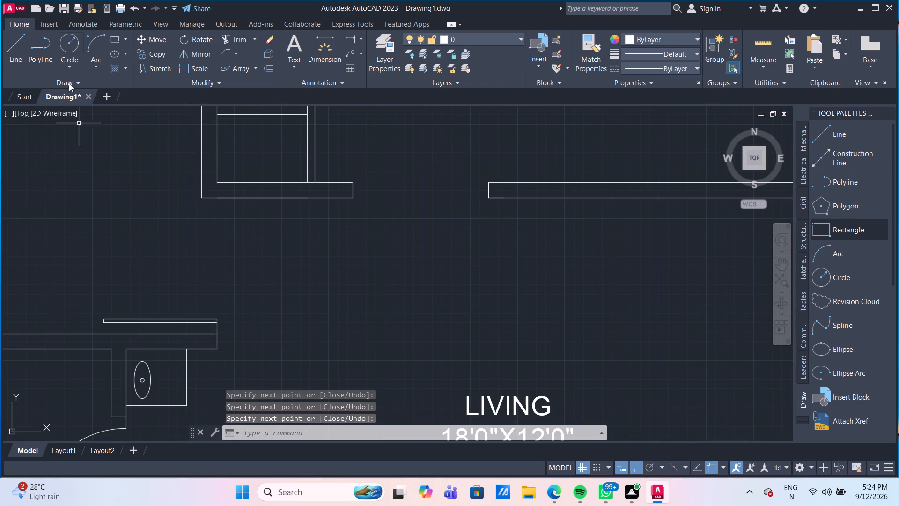
left_click(25, 42)
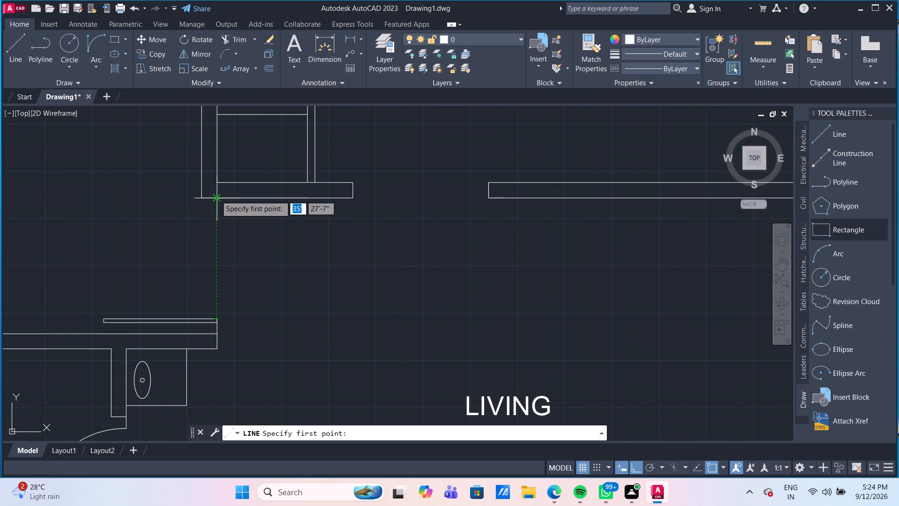
left_click(216, 195)
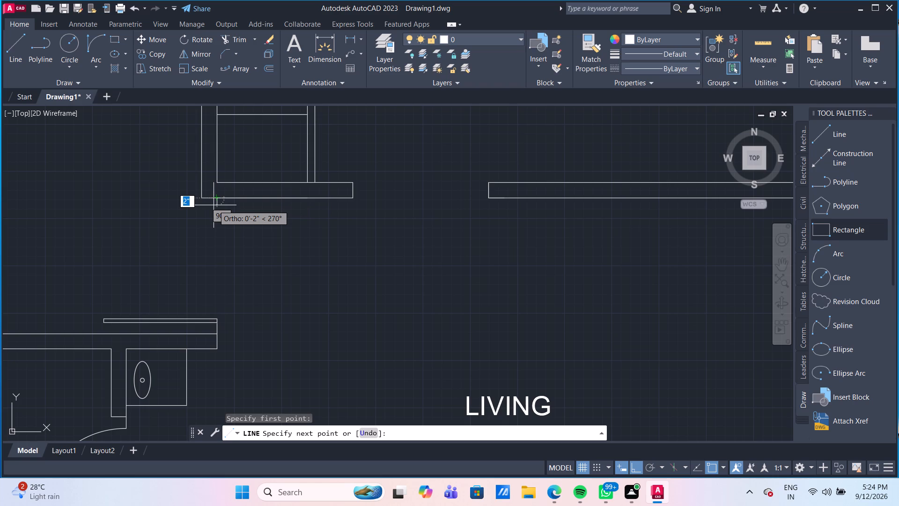
type("3\"")
key("Return")
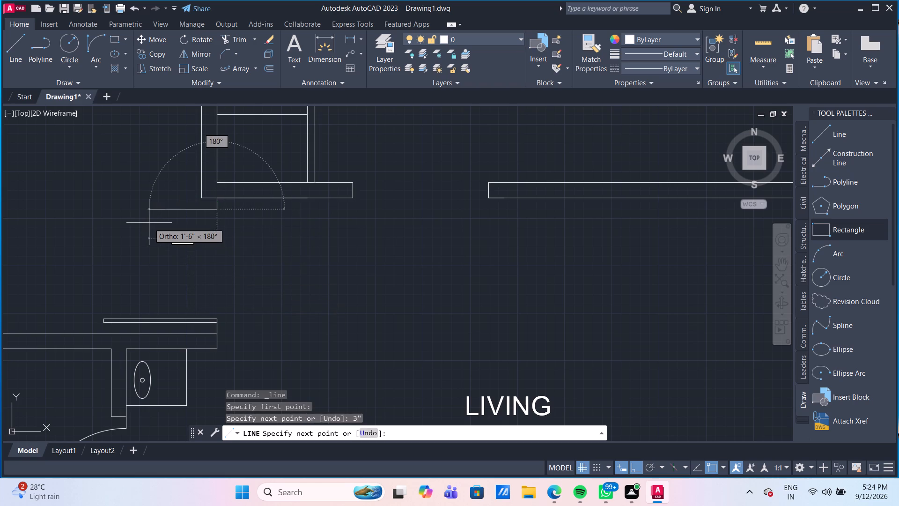
key("Return")
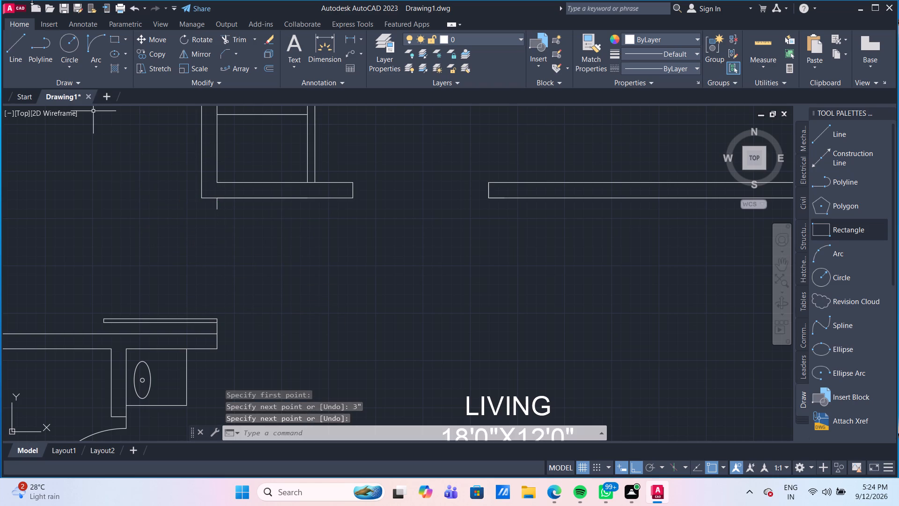
Draw the upper bedroom's door swing as an arc from the leaf's free end to the end of the opposite jamb line.
left_click(96, 37)
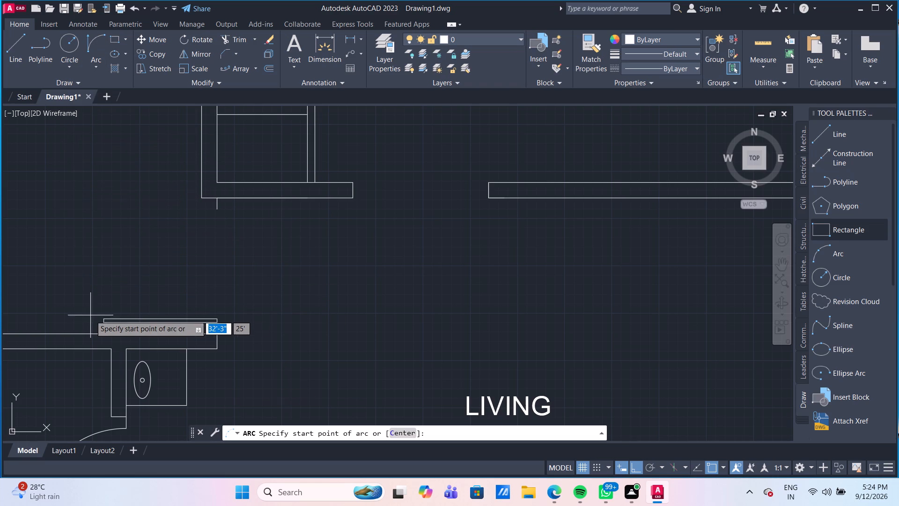
left_click(102, 316)
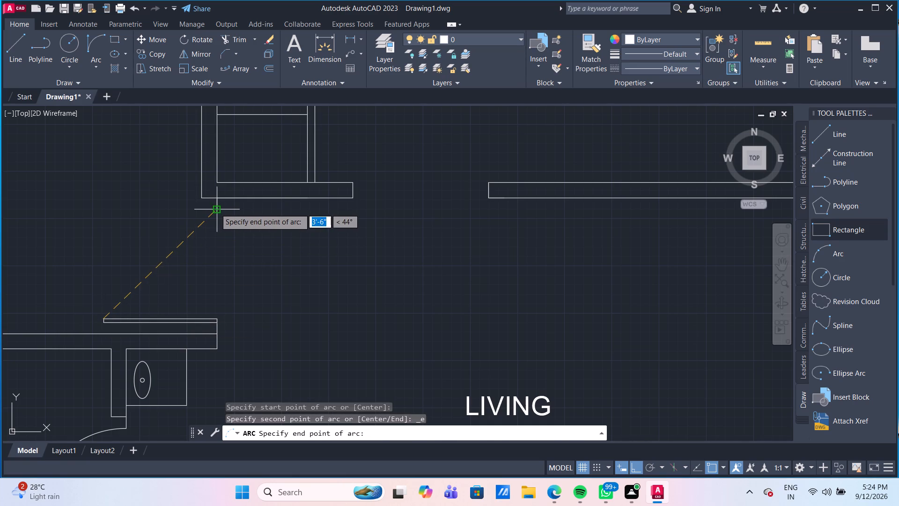
left_click(215, 208)
left_click(150, 215)
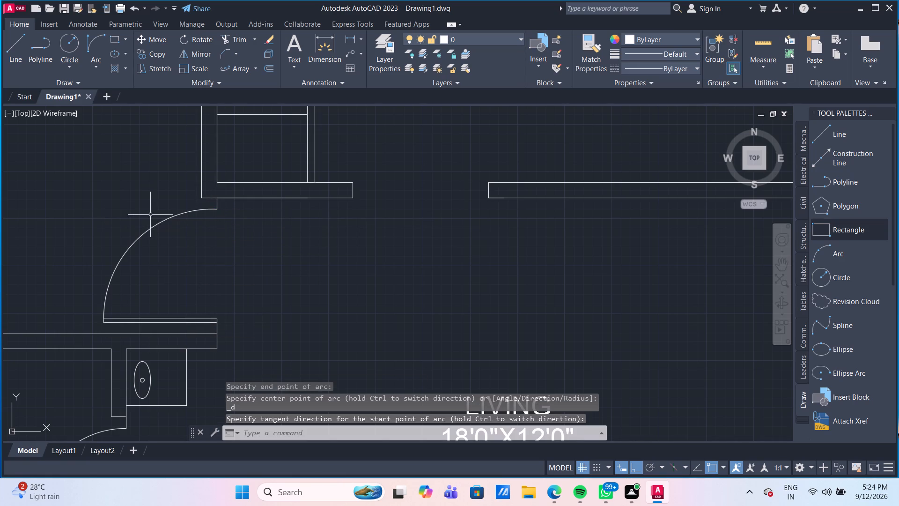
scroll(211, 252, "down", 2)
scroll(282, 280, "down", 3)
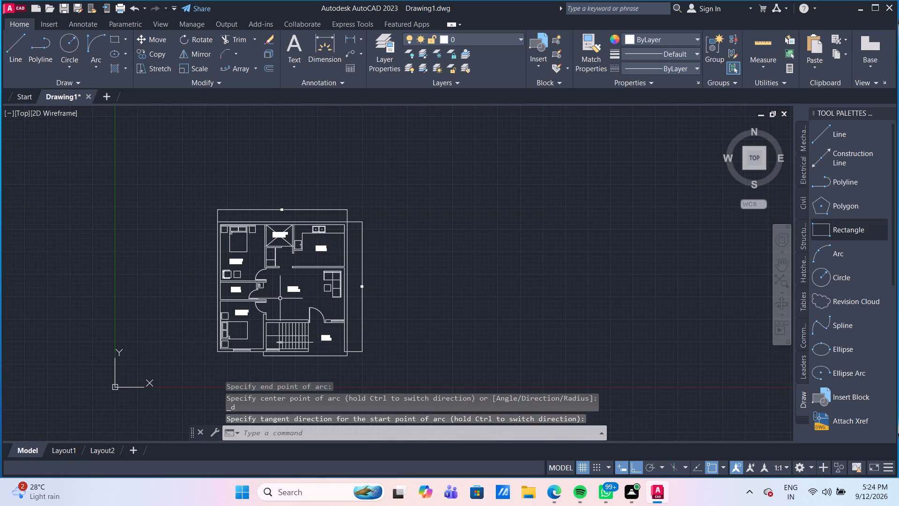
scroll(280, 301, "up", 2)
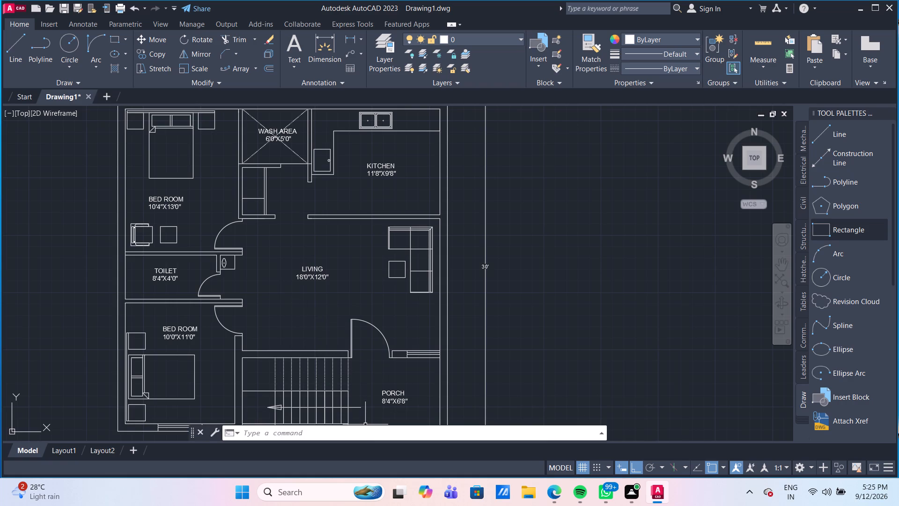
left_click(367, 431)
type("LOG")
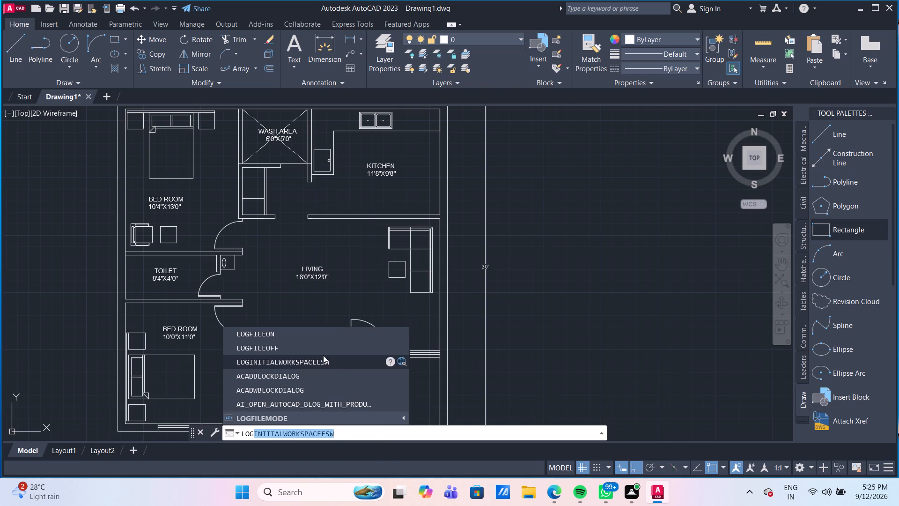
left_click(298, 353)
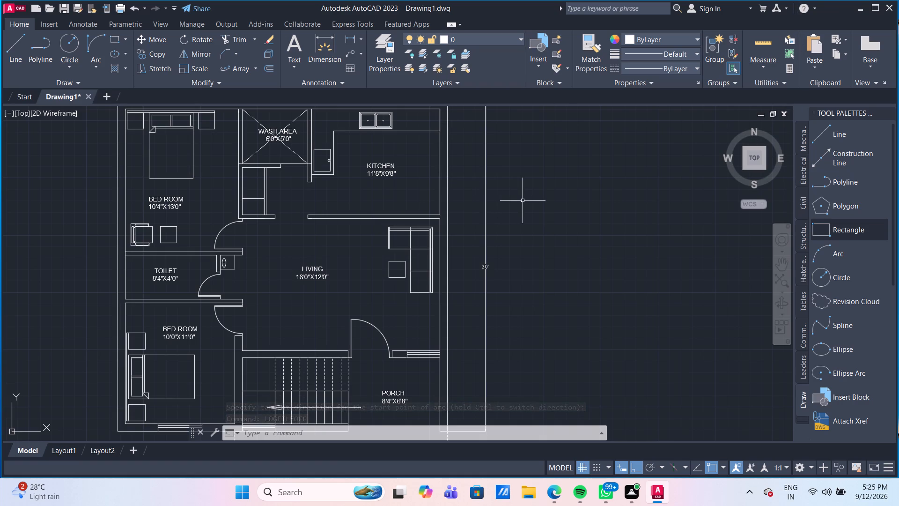
Start a plot of the drawing with DWG To PDF.pc3 as the plotter.
left_click(382, 435)
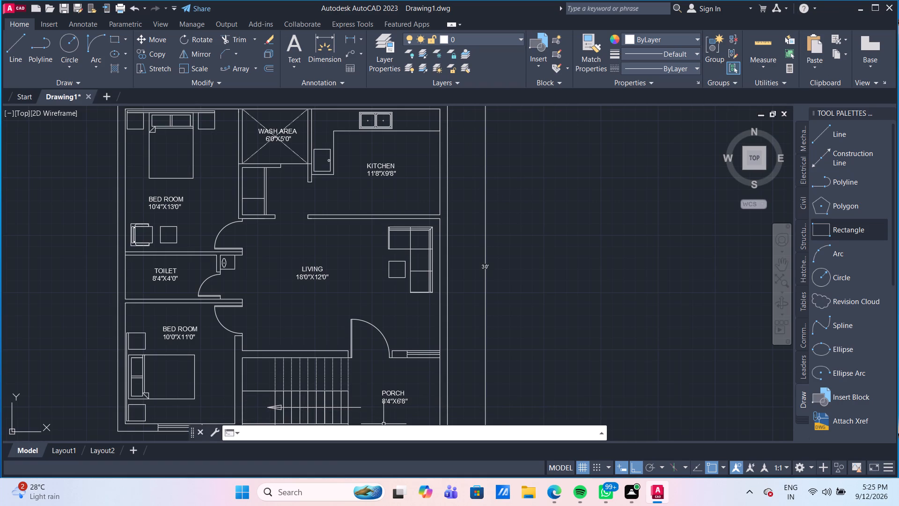
type("PLO")
key("t")
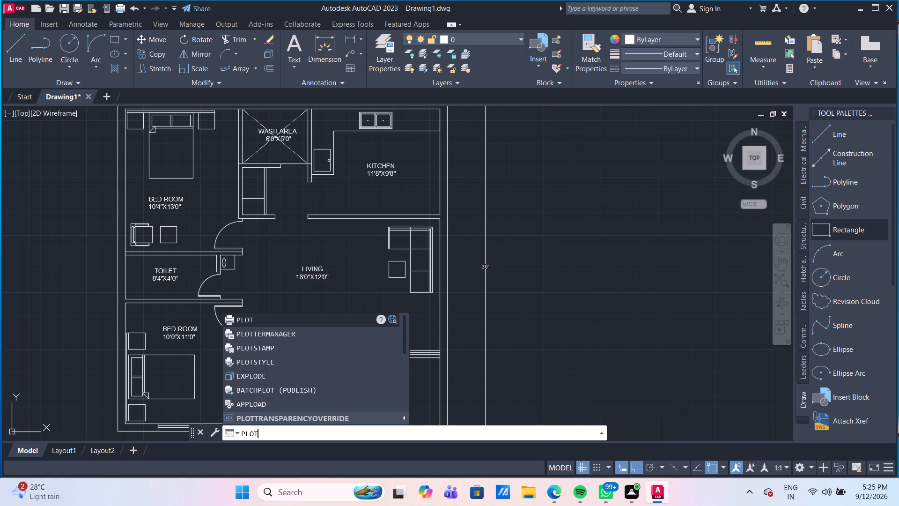
key("Return")
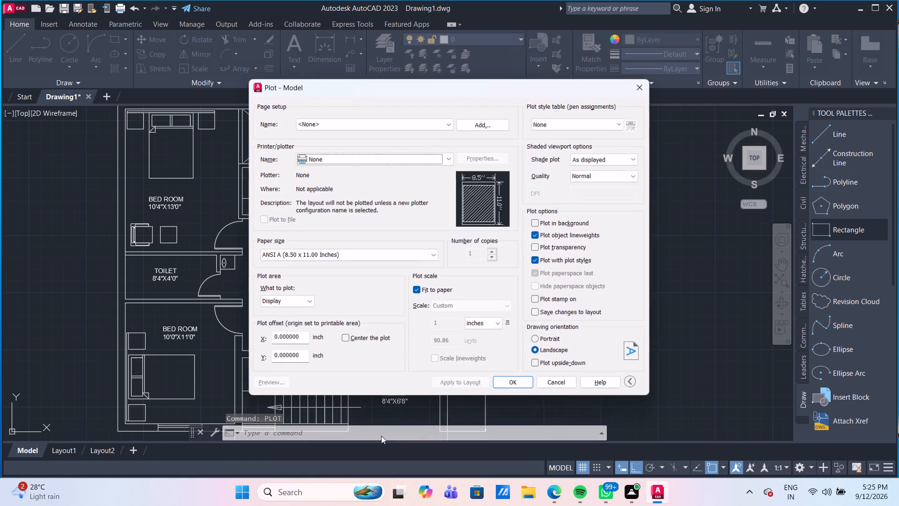
left_click(375, 158)
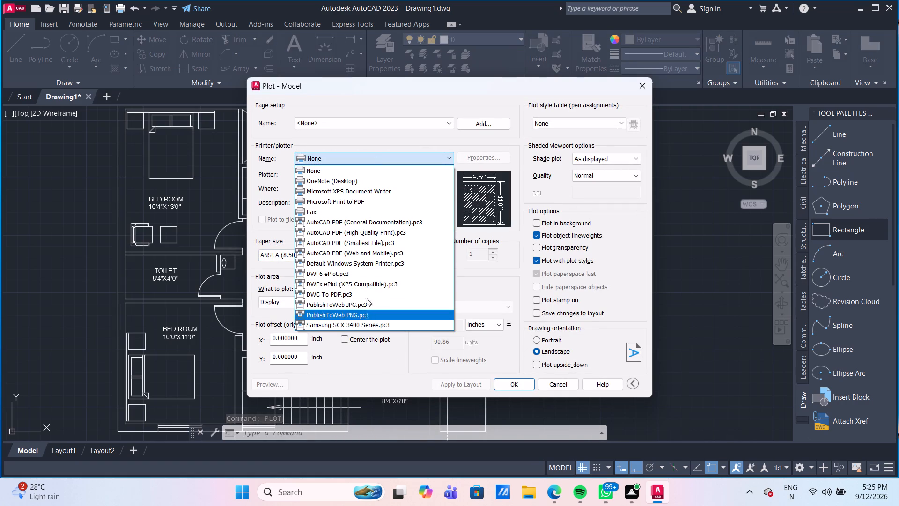
left_click(374, 294)
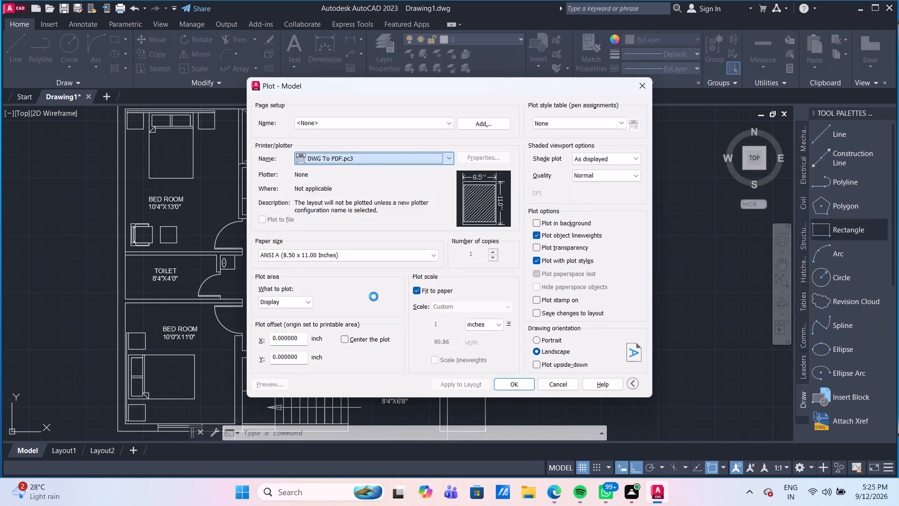
Set the plot's paper size to ISO A4 (297.00 x 210.00 MM).
left_click(386, 258)
scroll(339, 336, "down", 9)
scroll(339, 336, "up", 12)
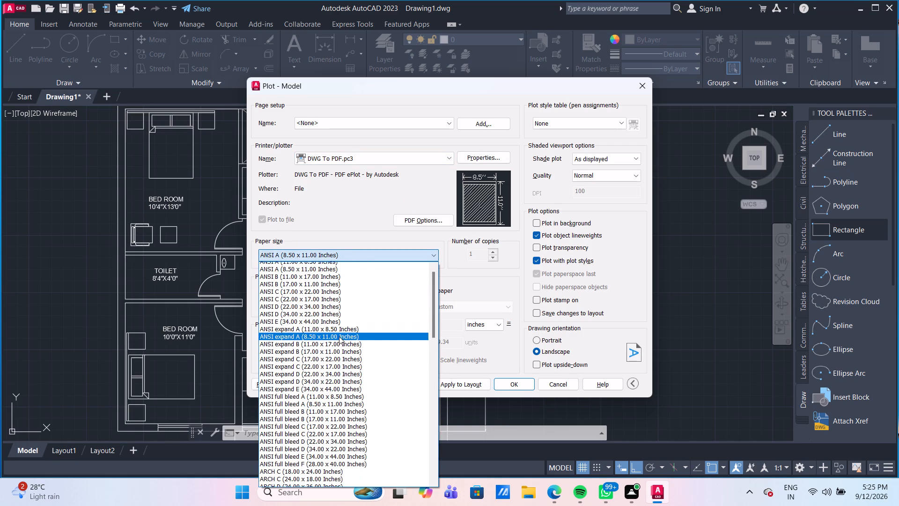
scroll(339, 336, "up", 6)
scroll(339, 336, "down", 12)
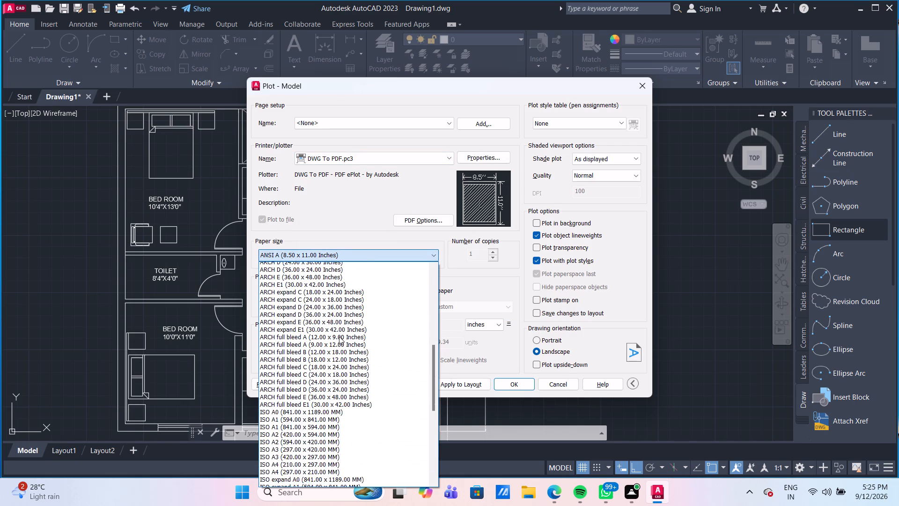
scroll(339, 336, "down", 5)
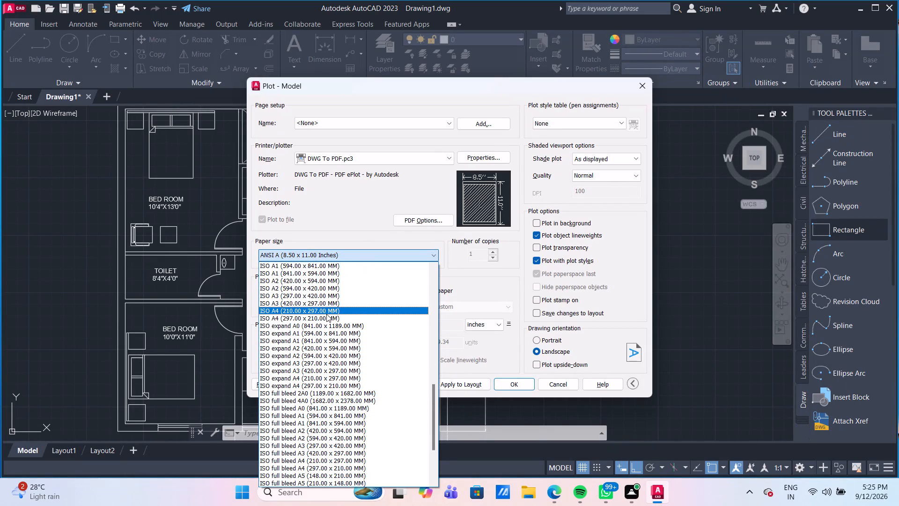
left_click(326, 319)
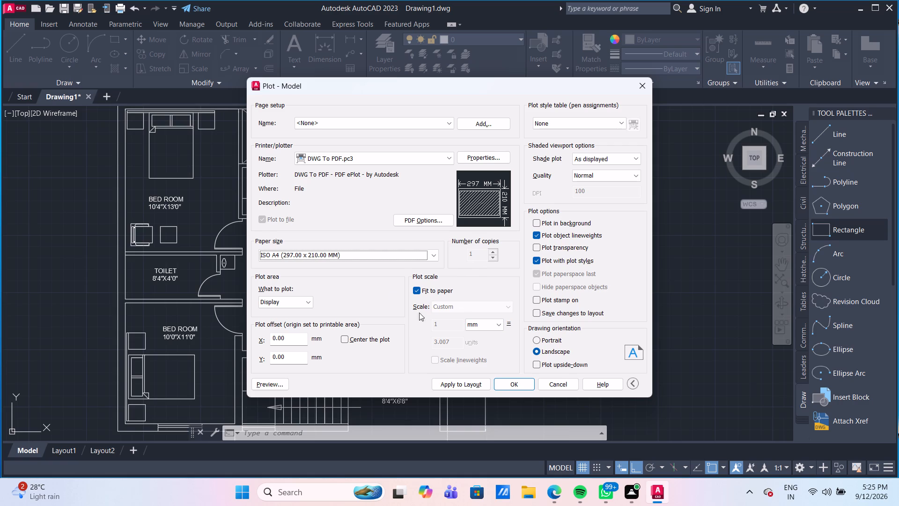
Set the plot area to a window enclosing the whole floor plan with its dimensions, and centre the plot.
left_click(302, 305)
left_click(307, 338)
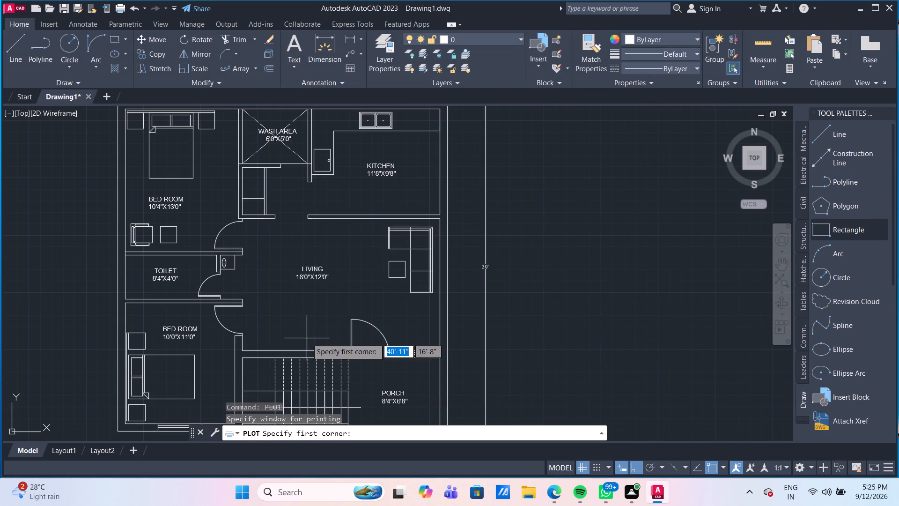
scroll(322, 315, "down", 4)
scroll(322, 315, "up", 1)
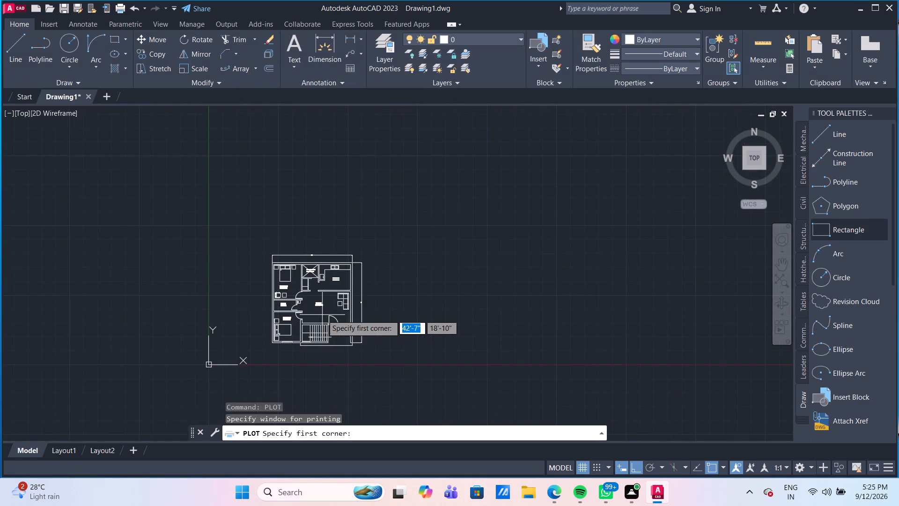
left_click(257, 245)
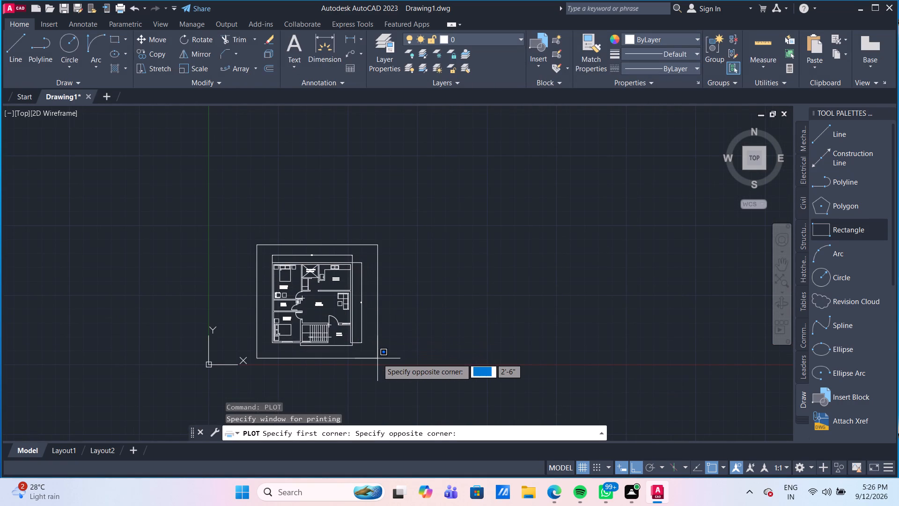
left_click(377, 358)
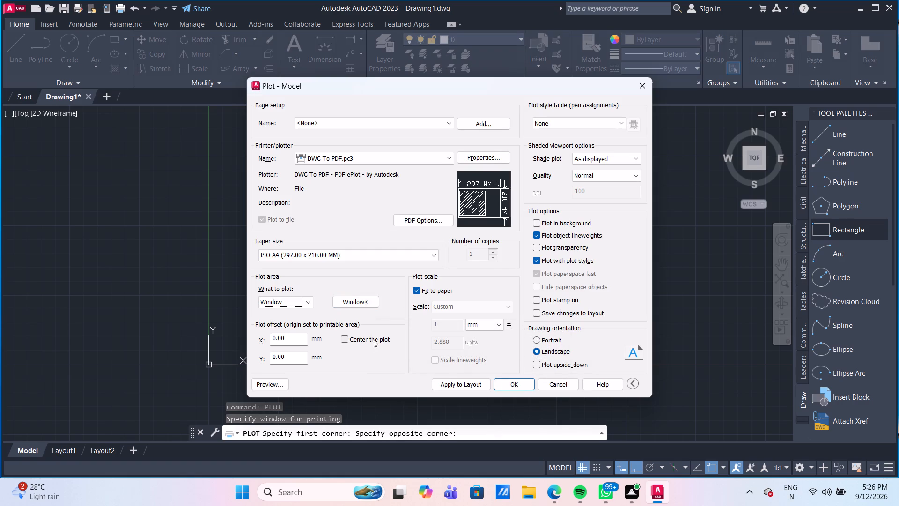
left_click(344, 339)
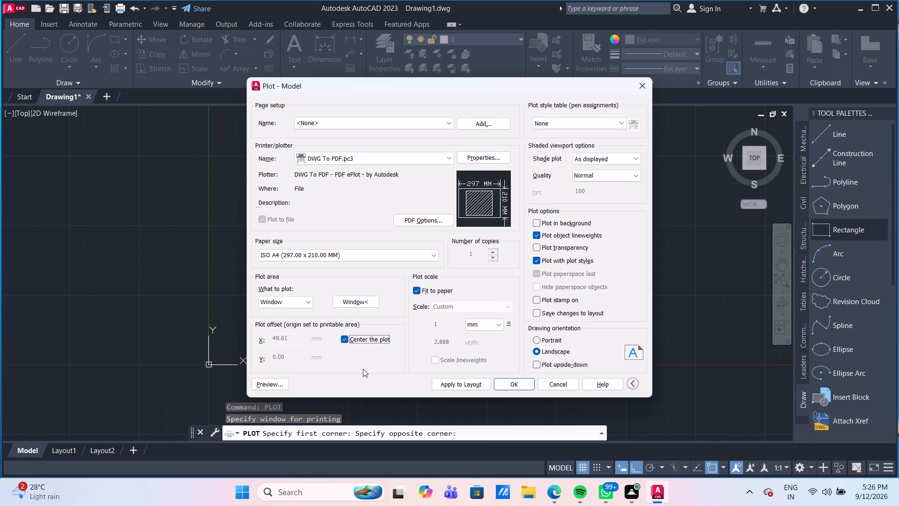
Plot the floor plan to a PDF file on the Desktop named 2D PLAN 30X30.
left_click(524, 383)
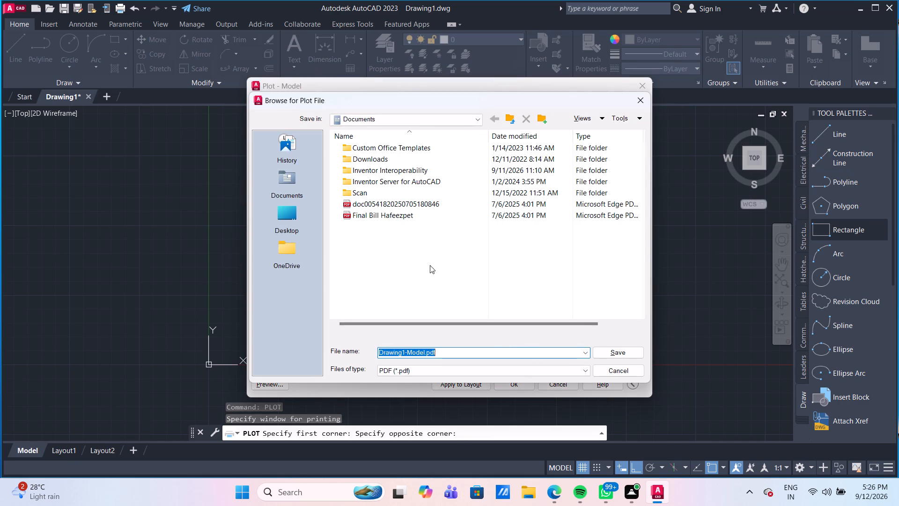
left_click(293, 207)
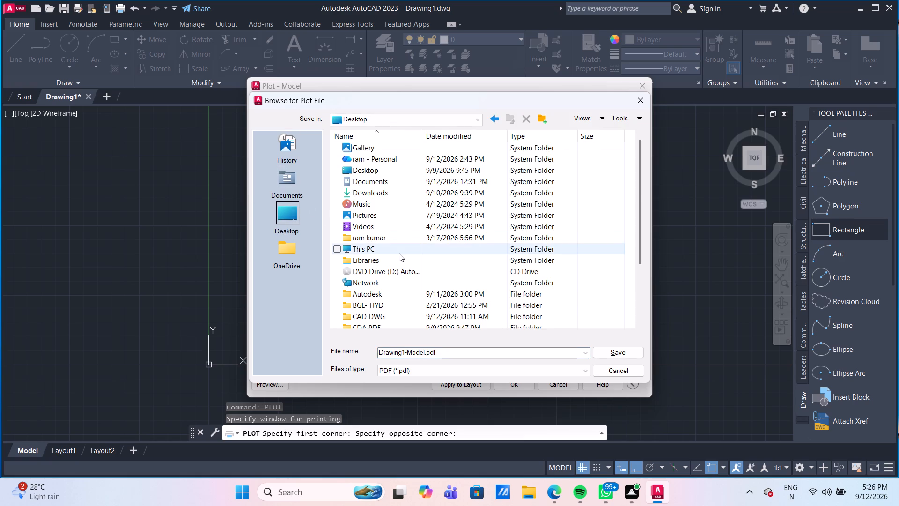
scroll(399, 253, "down", 3)
left_click(391, 247)
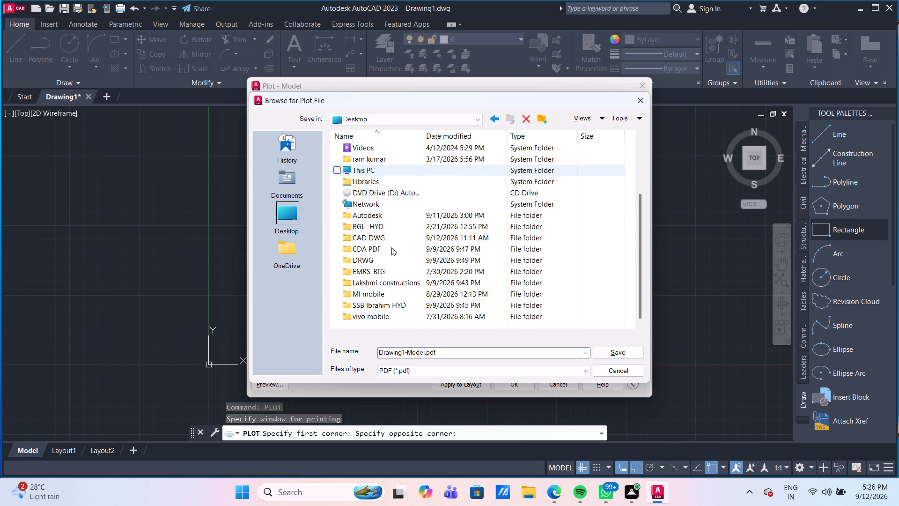
left_click(472, 352)
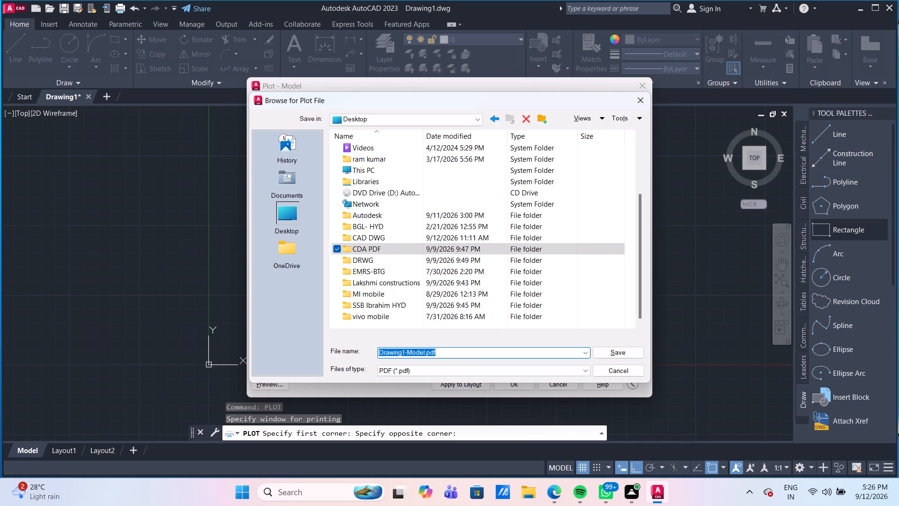
type("2D")
key("space")
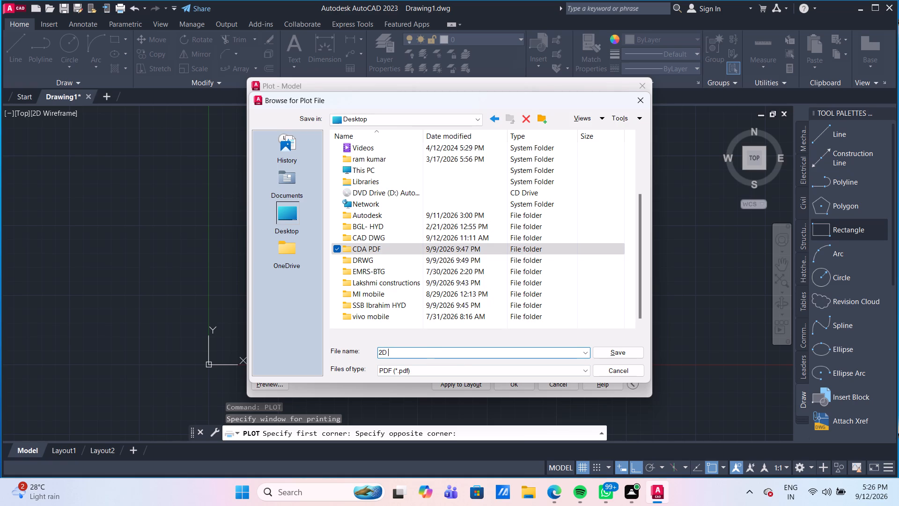
type("PLAN 30")
type("X30")
left_click(619, 351)
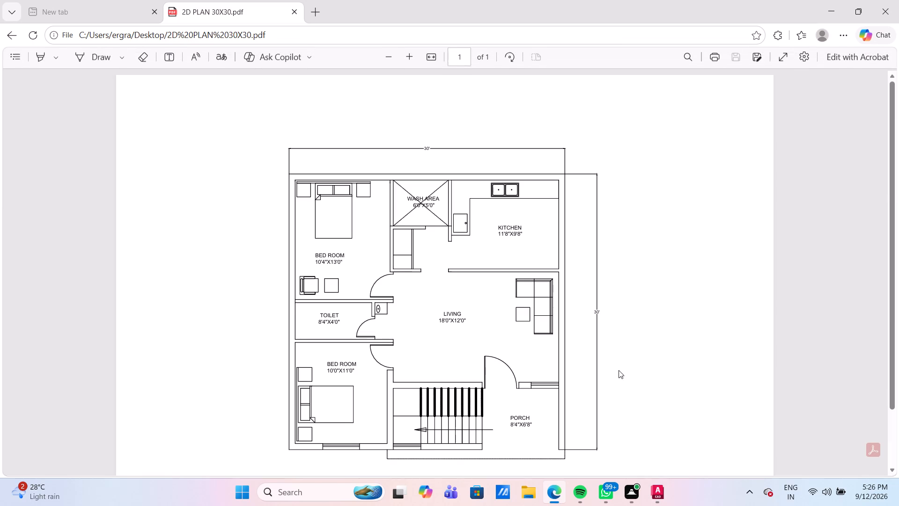
Look over the plotted floor plan PDF in Microsoft Edge, and return to the drawing in AutoCAD.
scroll(610, 332, "down", 3)
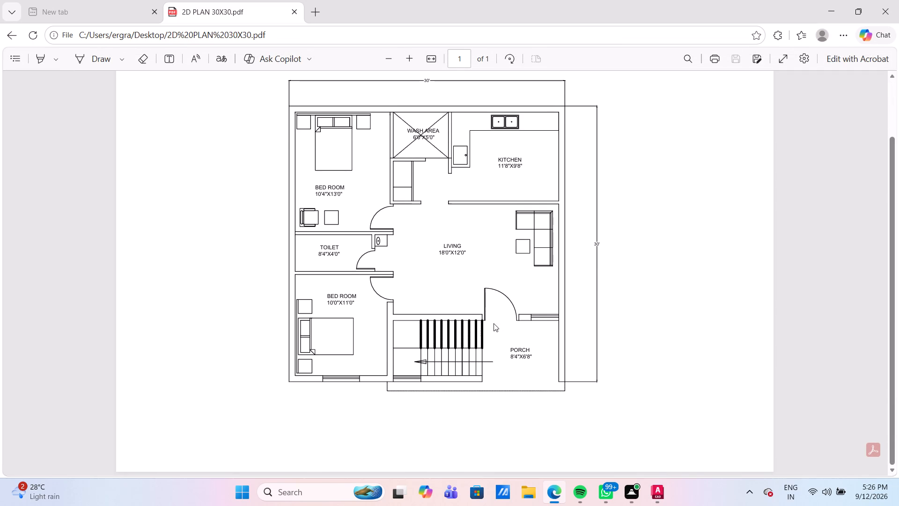
scroll(464, 334, "up", 3)
scroll(464, 334, "down", 1)
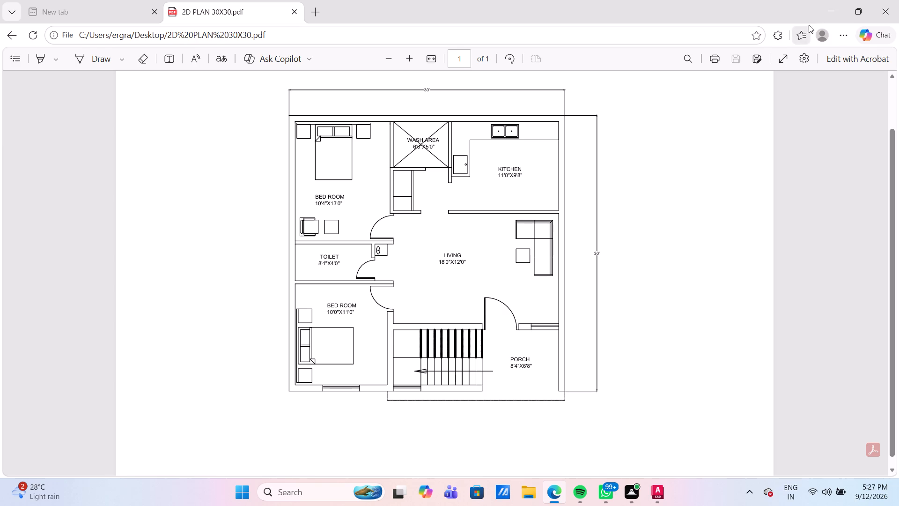
left_click(840, 10)
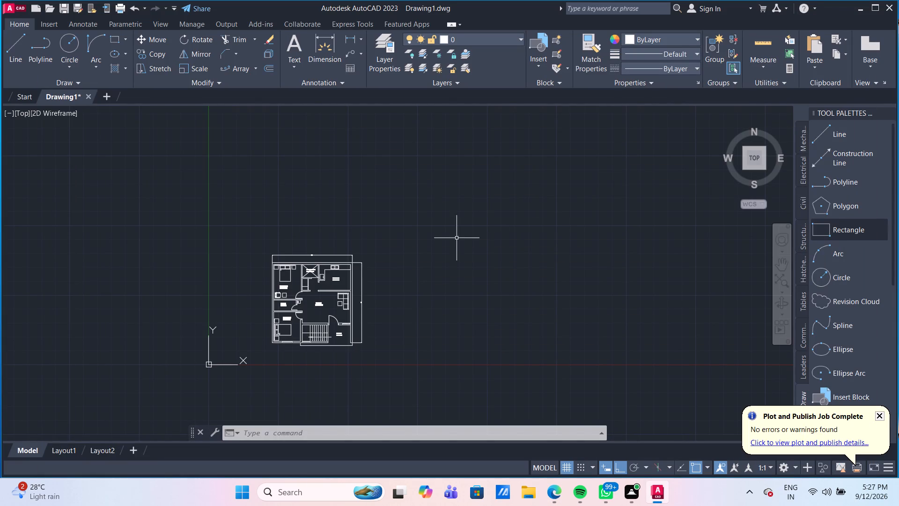
Save the drawing to the Desktop as an AutoCAD 2018 drawing file named 2D PLAN 30X30.
scroll(397, 241, "up", 2)
scroll(397, 241, "down", 2)
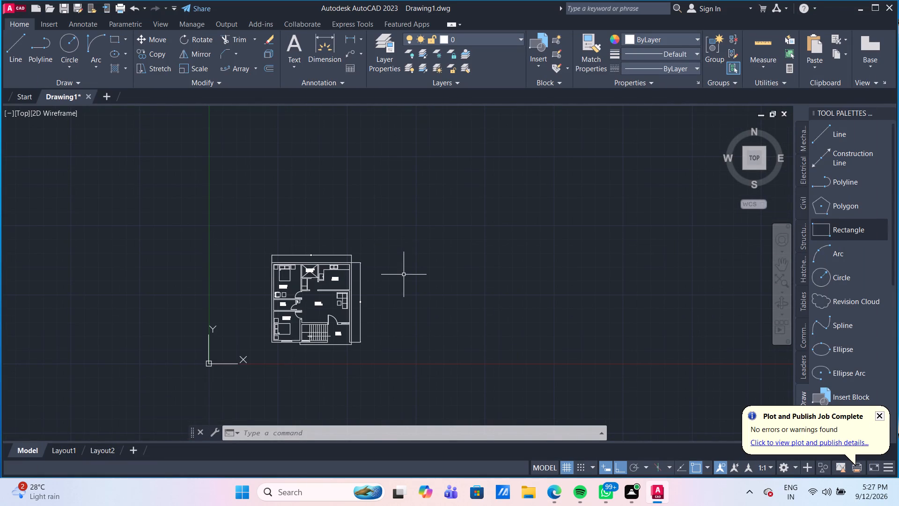
key("ctrl+s")
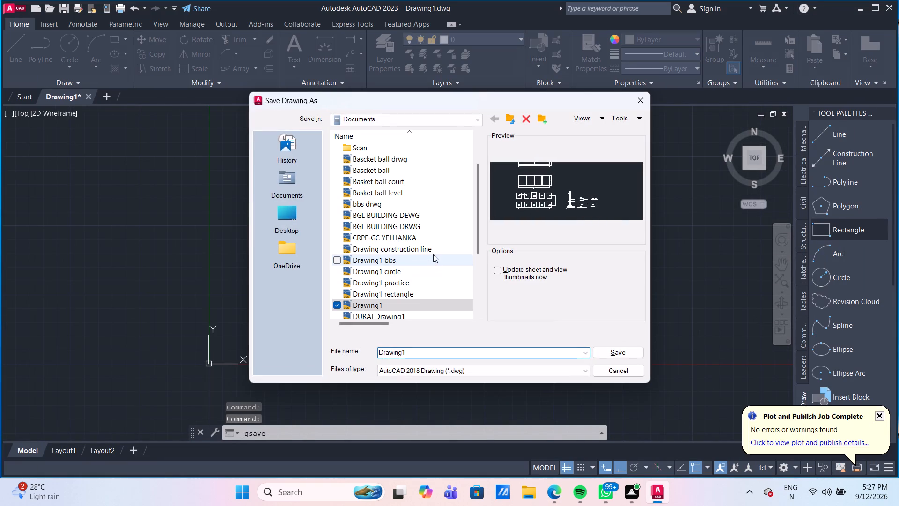
scroll(445, 225, "up", 8)
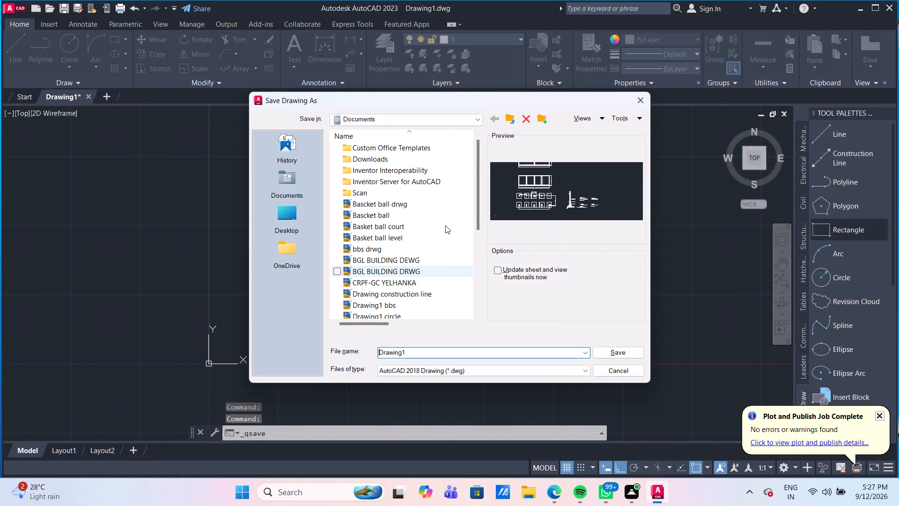
left_click(285, 221)
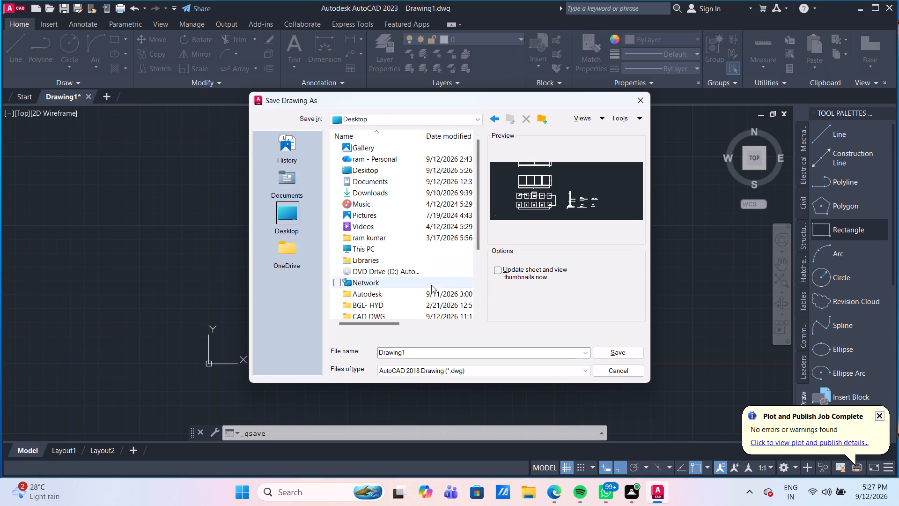
scroll(429, 289, "down", 1)
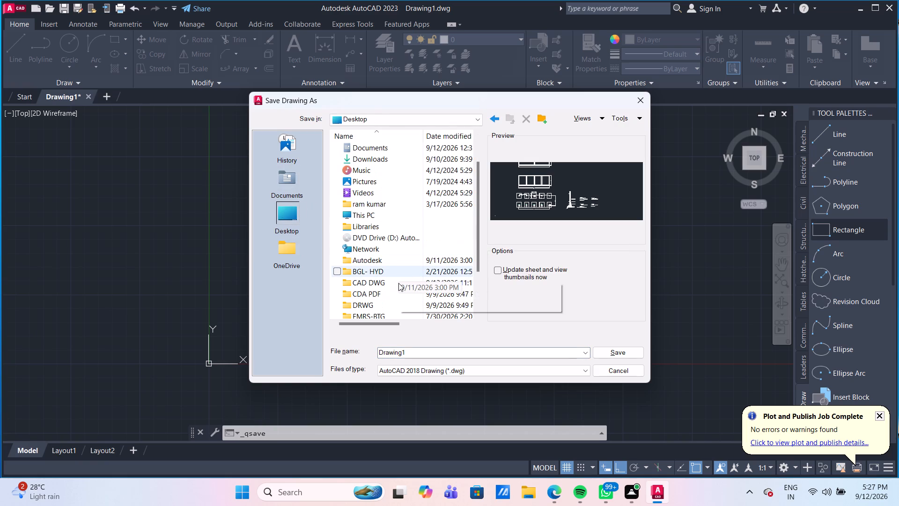
left_click(398, 283)
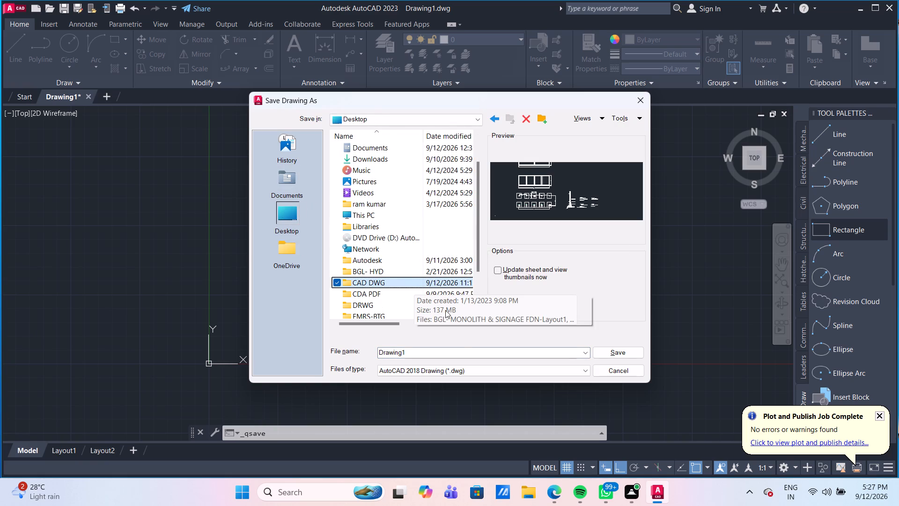
left_click(468, 354)
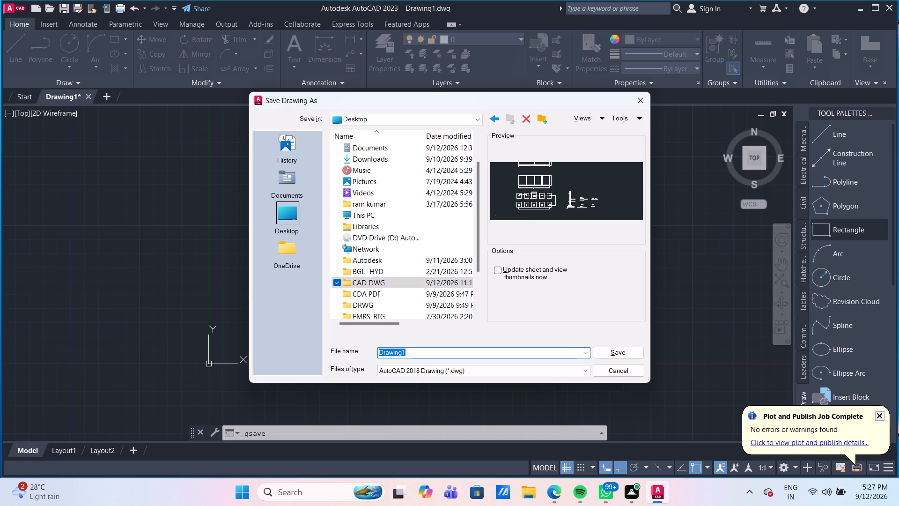
type("2D PLAN")
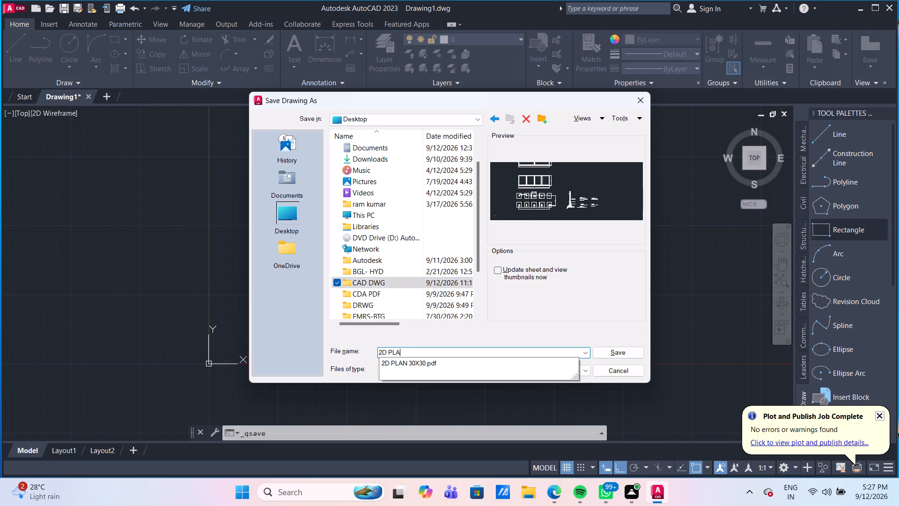
key("space")
type("30")
type("X30")
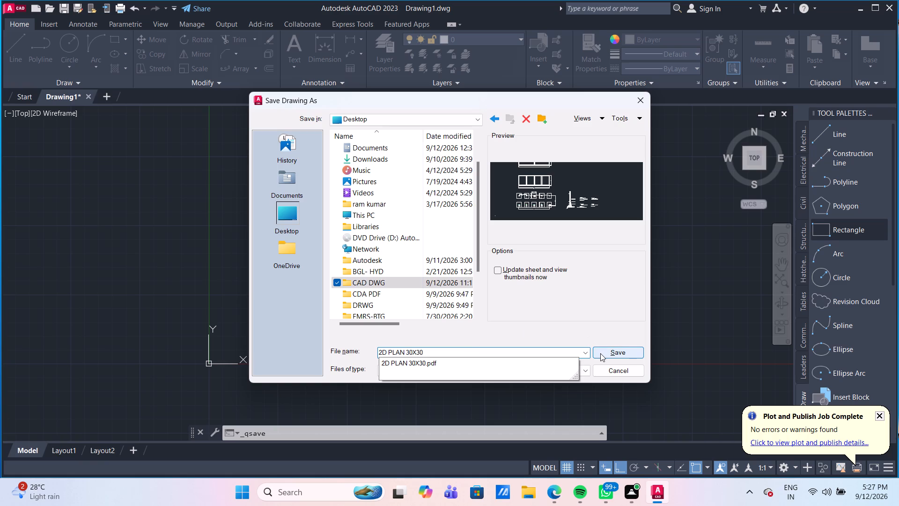
left_click(600, 353)
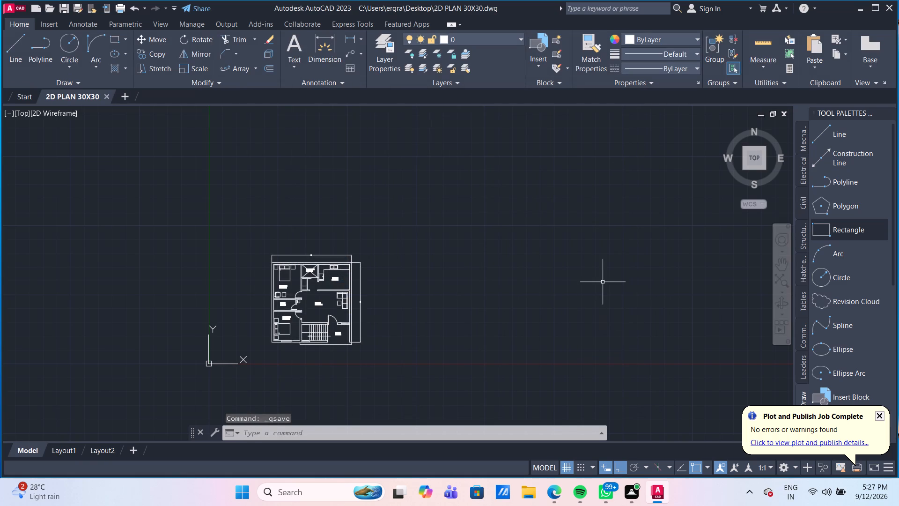